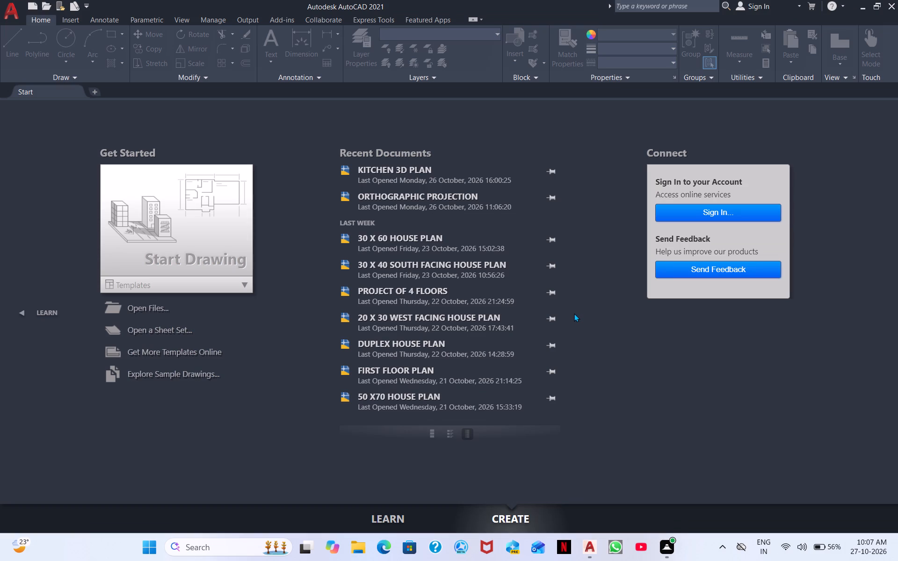
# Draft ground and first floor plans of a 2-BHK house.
# Start a new blank drawing.
pyautogui.click(198, 256)
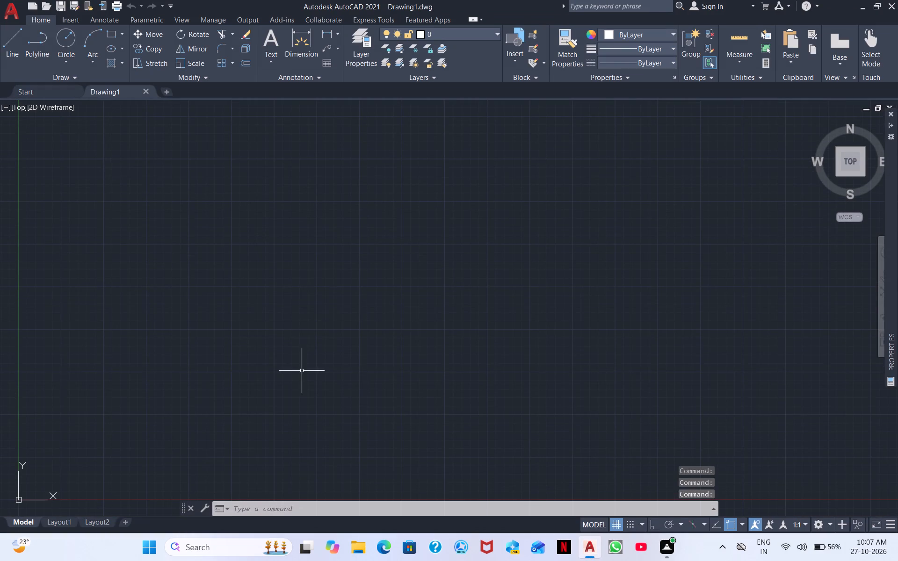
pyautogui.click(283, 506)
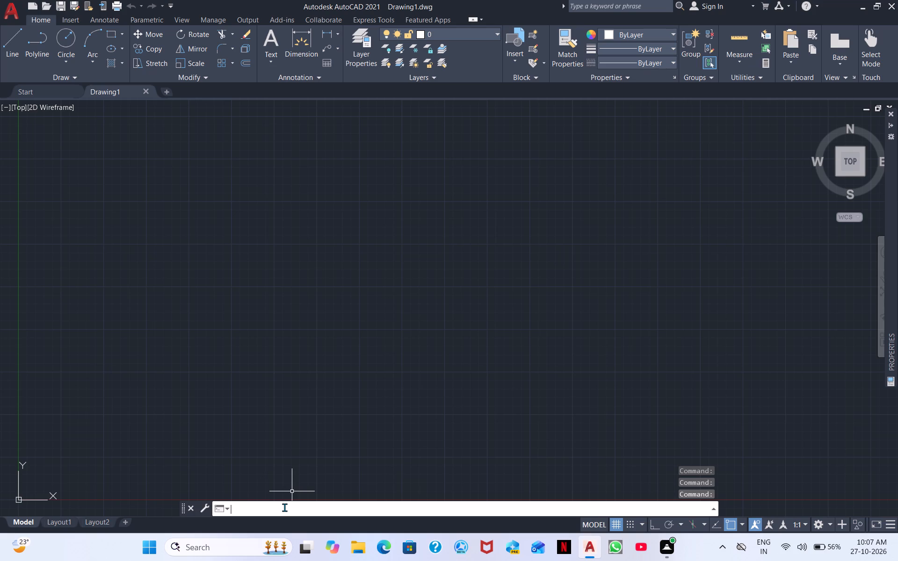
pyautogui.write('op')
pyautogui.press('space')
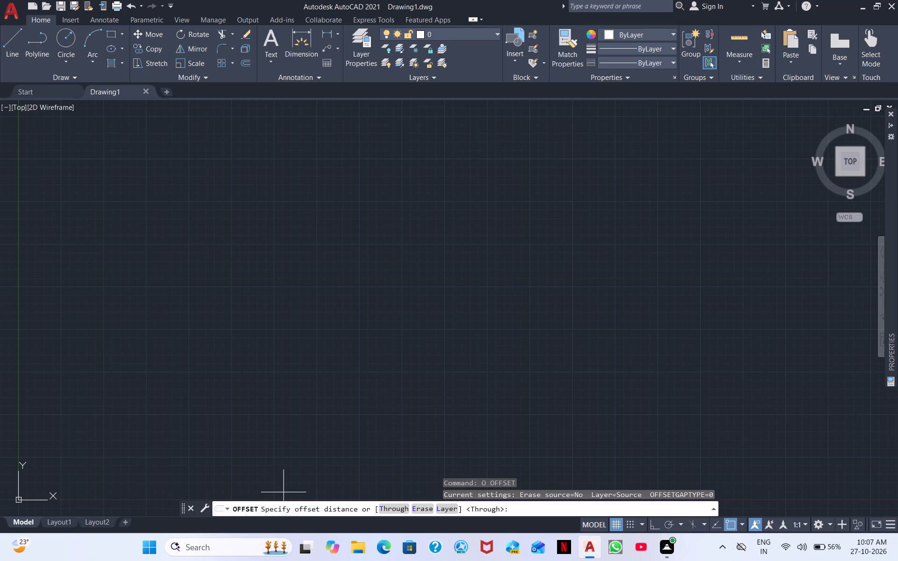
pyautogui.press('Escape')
# Open the program options and apply the existing Open and Save settings as they are.
pyautogui.write('op')
pyautogui.press('space')
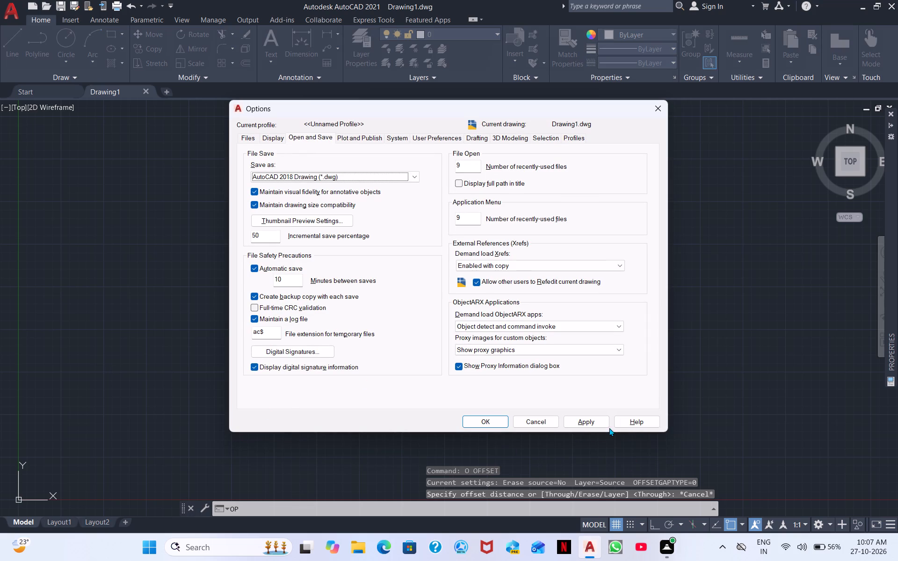
pyautogui.click(588, 421)
pyautogui.click(471, 417)
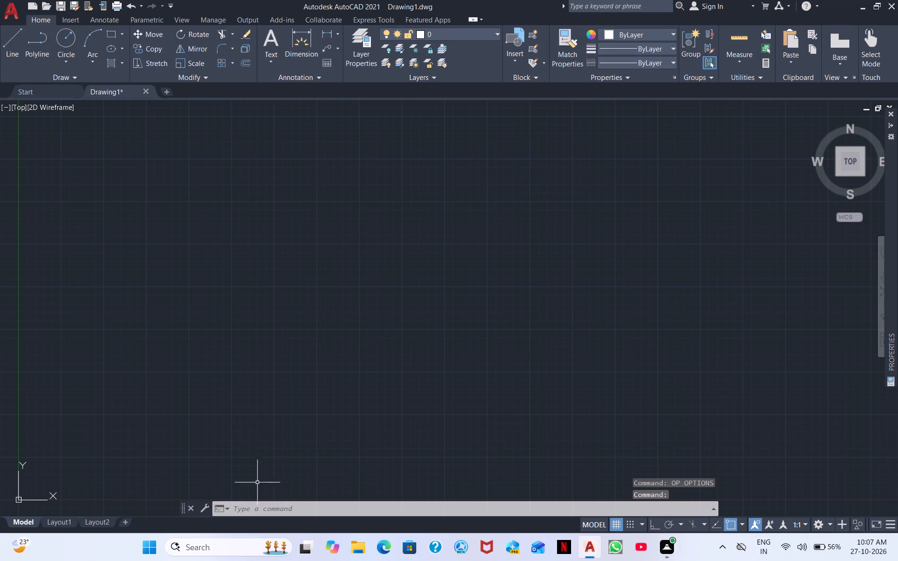
# Draw one vertical construction line (XLINE) through a free point to the right of the origin.
pyautogui.click(257, 503)
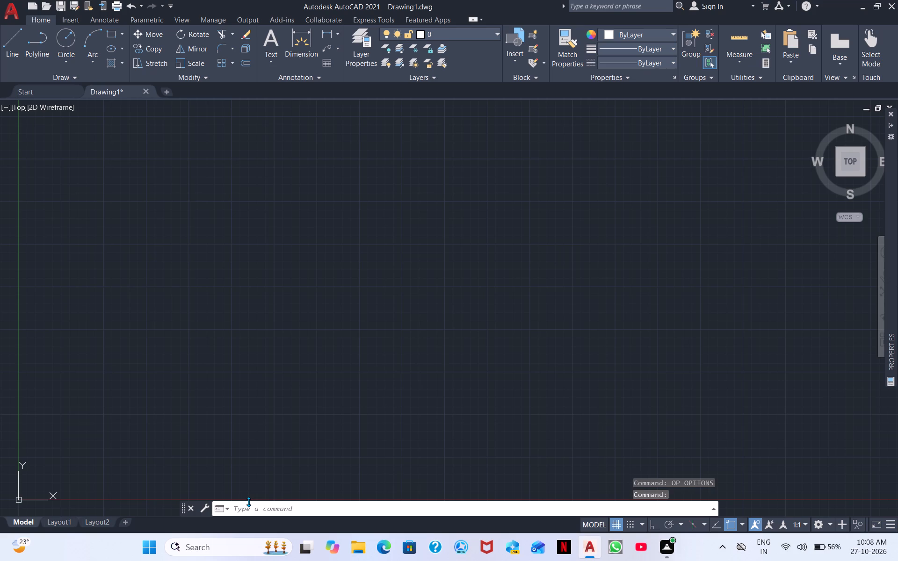
pyautogui.press('o')
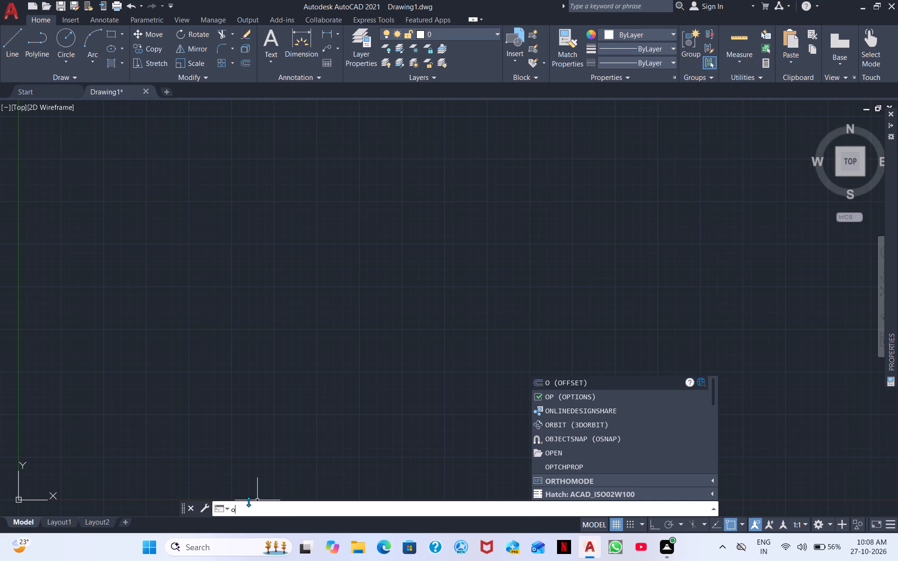
pyautogui.press('BackSpace')
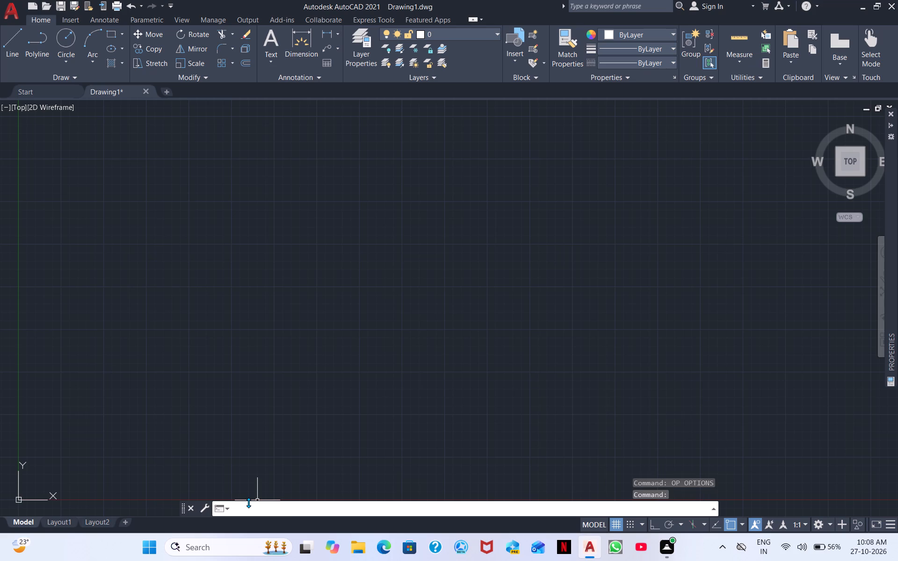
pyautogui.write('xl')
pyautogui.press('space')
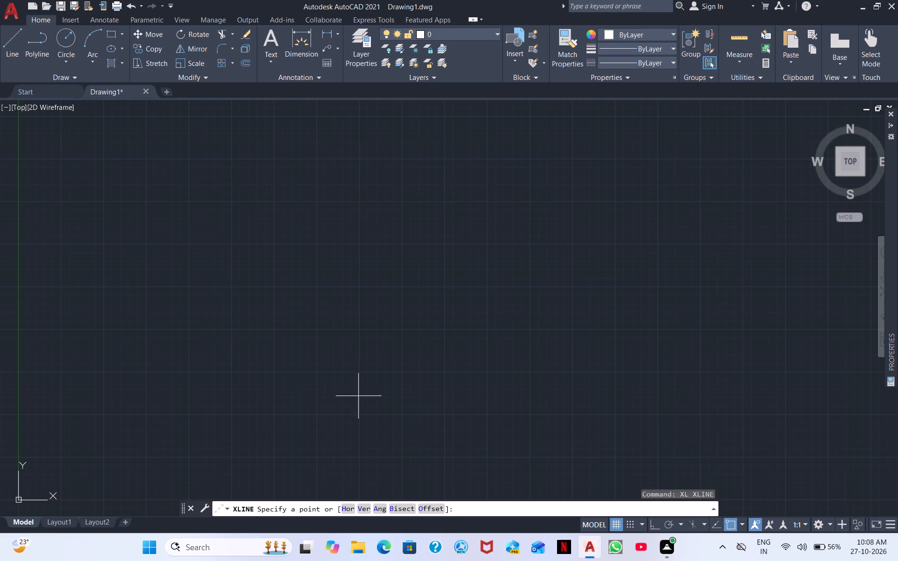
pyautogui.click(357, 505)
pyautogui.click(225, 338)
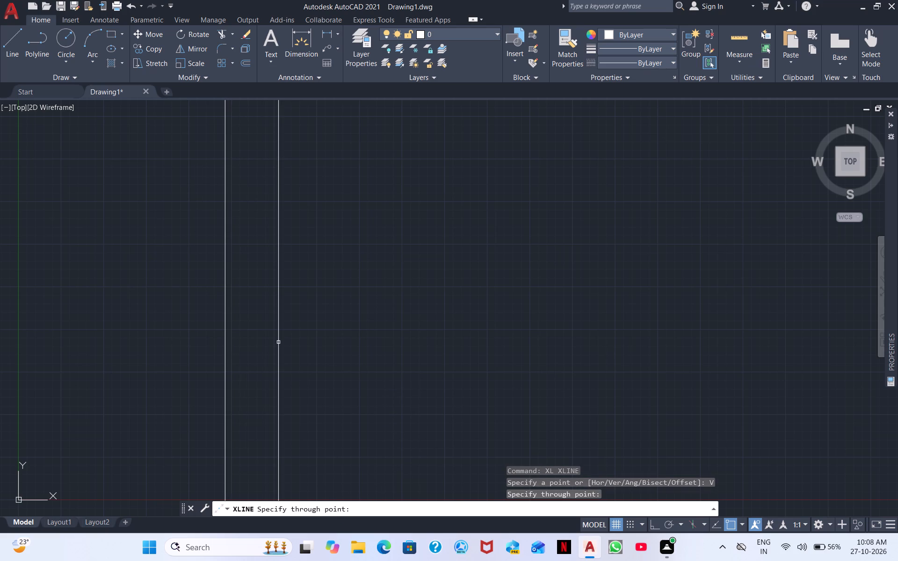
pyautogui.press('Escape')
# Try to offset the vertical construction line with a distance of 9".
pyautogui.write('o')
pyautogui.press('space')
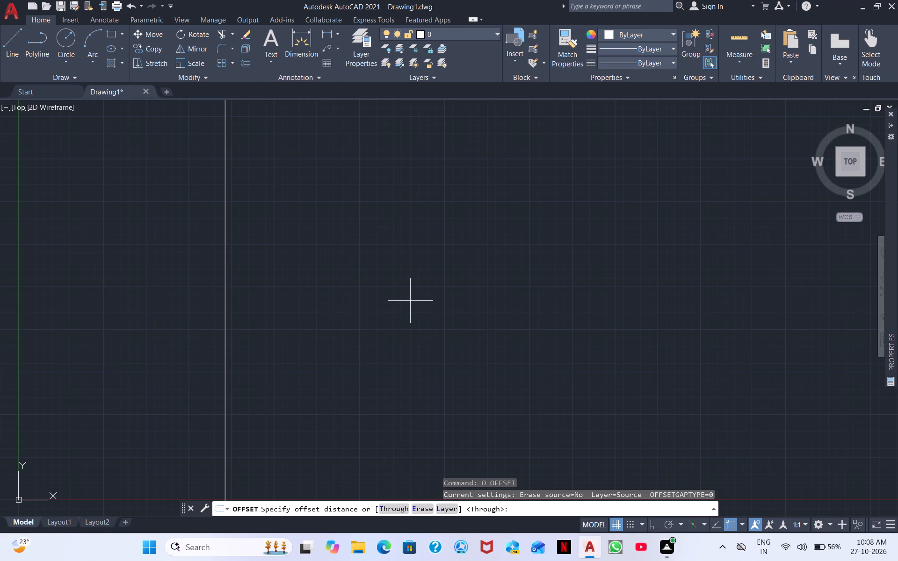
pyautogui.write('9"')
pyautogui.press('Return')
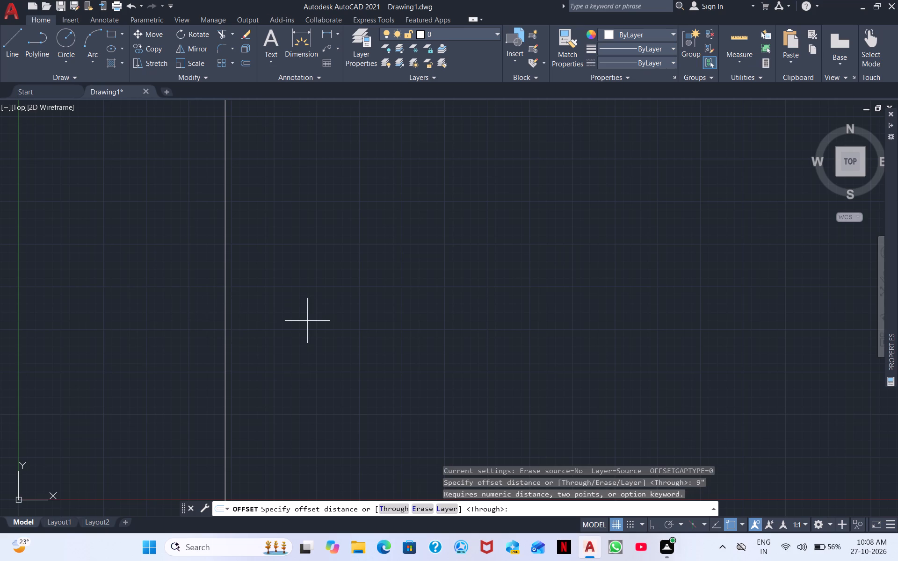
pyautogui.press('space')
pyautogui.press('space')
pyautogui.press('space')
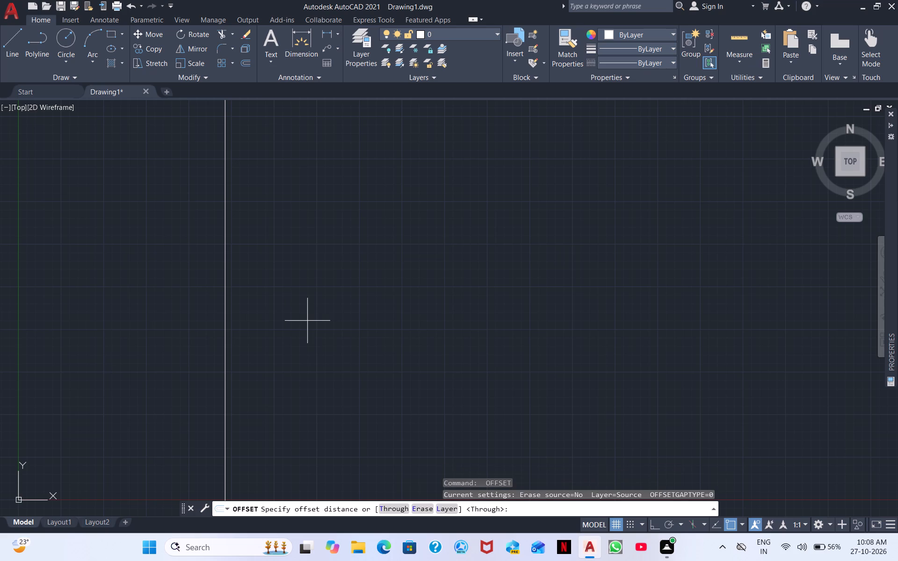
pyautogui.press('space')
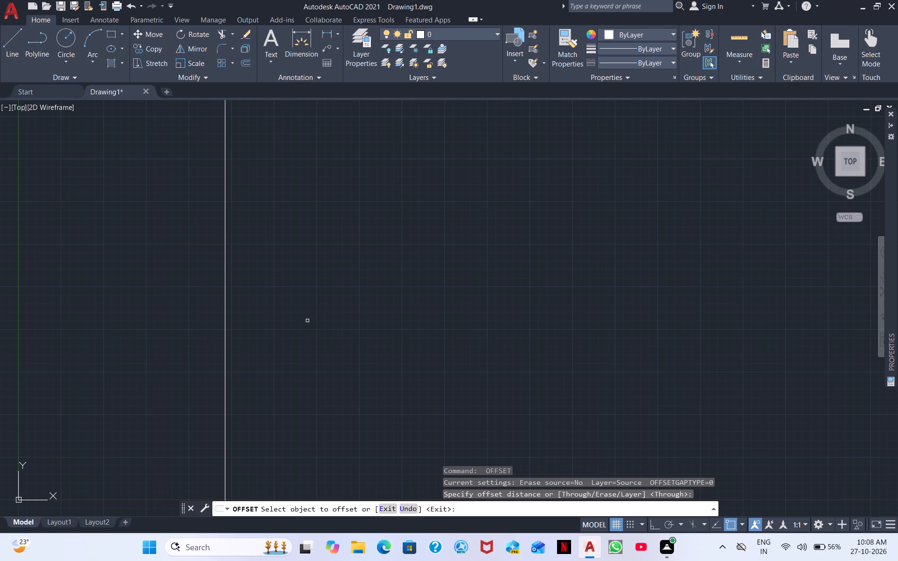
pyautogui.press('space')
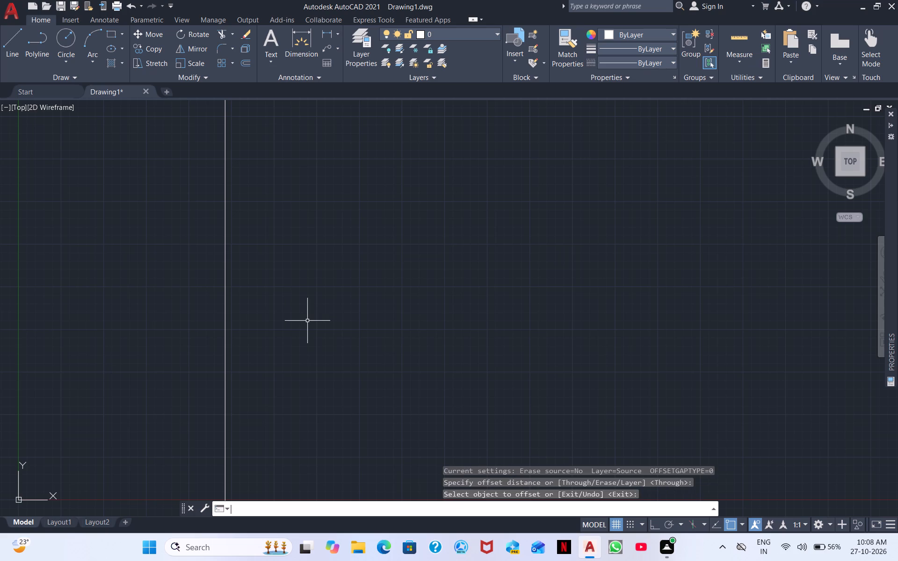
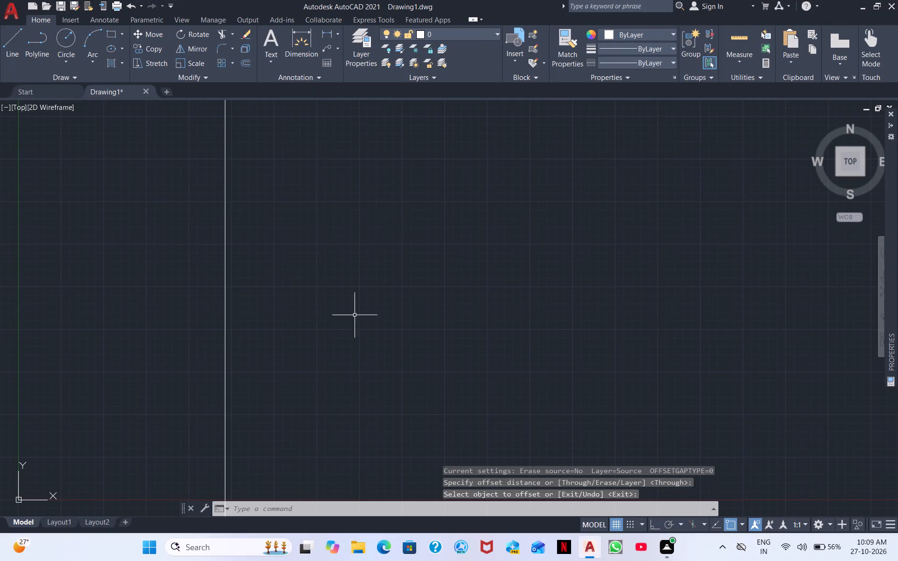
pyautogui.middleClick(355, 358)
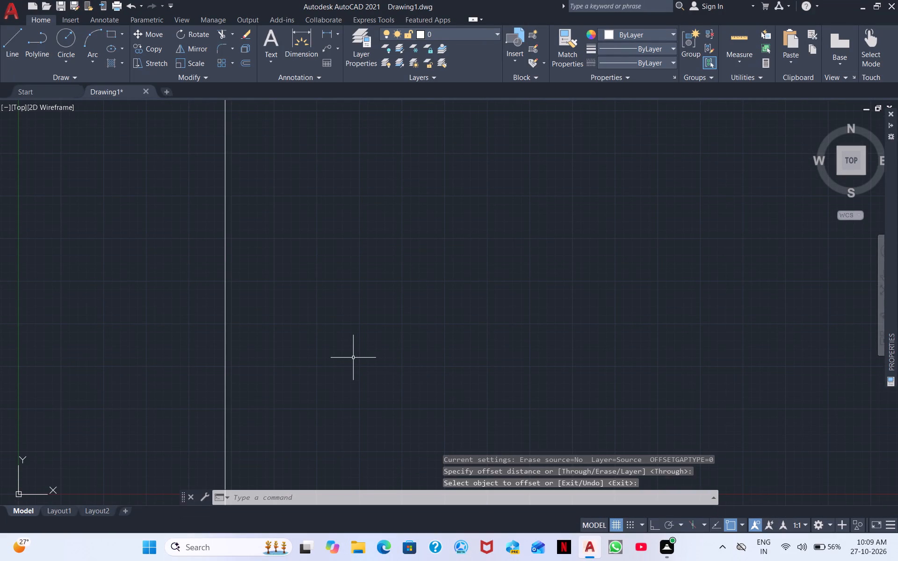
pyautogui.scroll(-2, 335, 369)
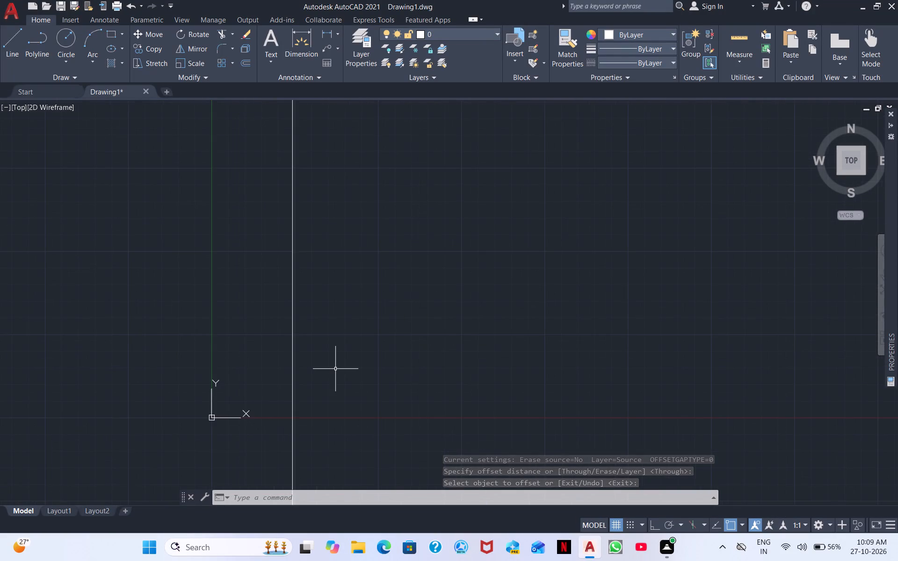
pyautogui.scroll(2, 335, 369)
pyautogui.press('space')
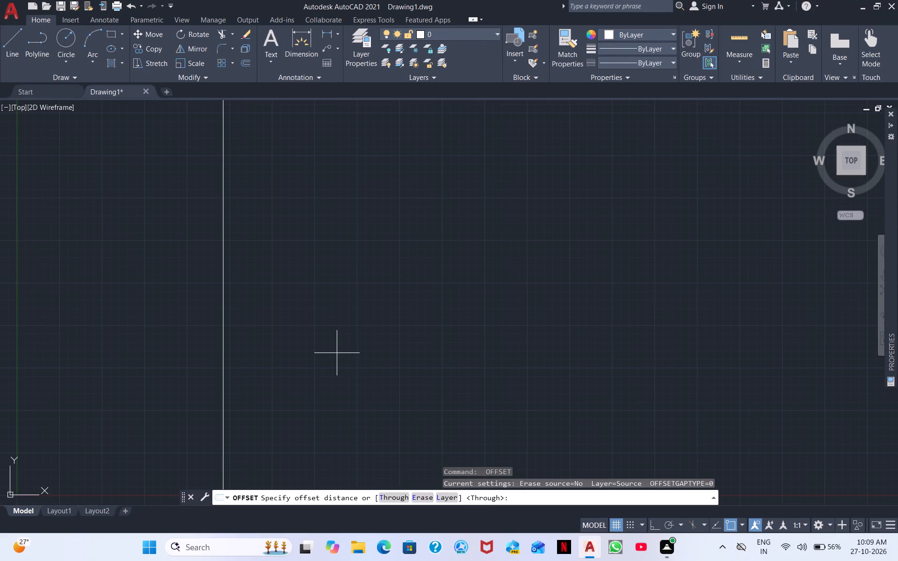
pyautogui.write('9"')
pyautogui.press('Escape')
# Set the drawing units to Architectural length type with a precision of 0'-0".
pyautogui.click(266, 501)
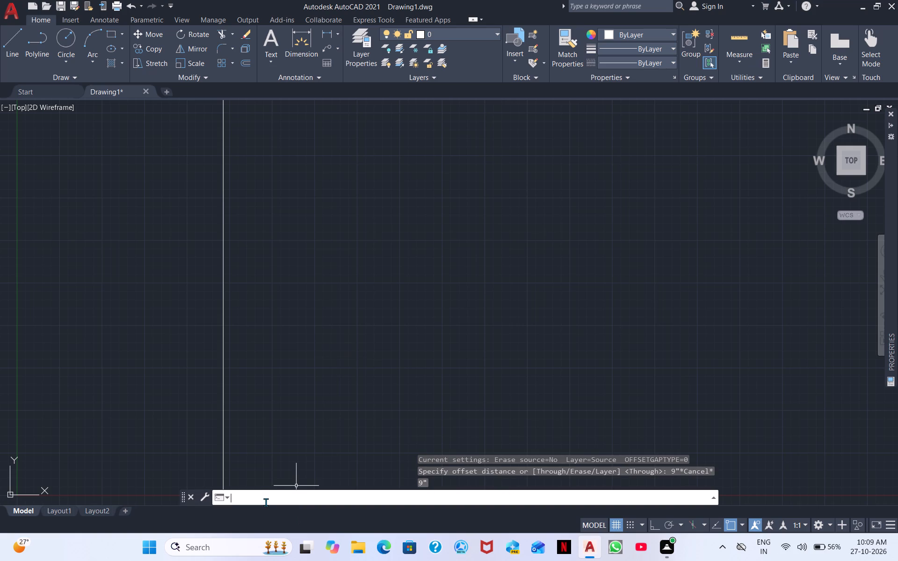
pyautogui.write('un')
pyautogui.press('space')
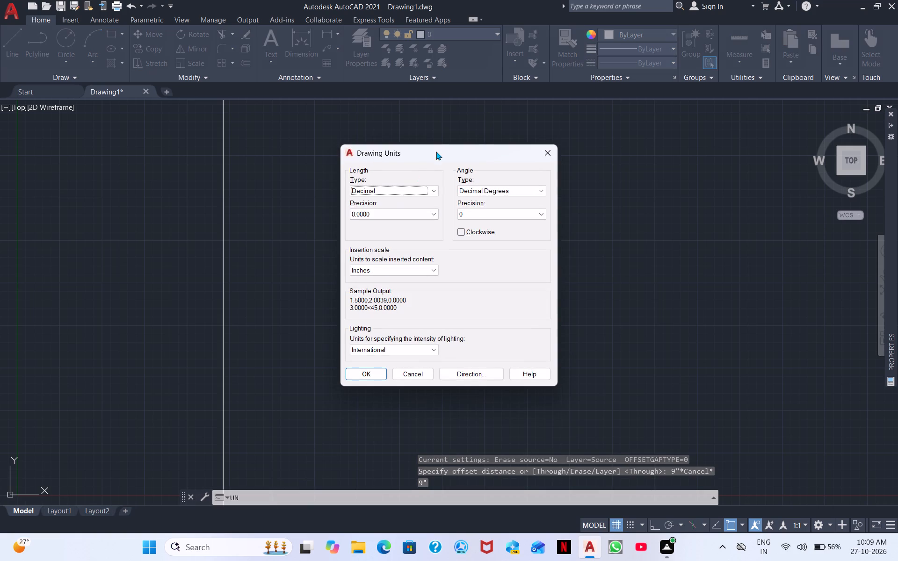
pyautogui.click(402, 190)
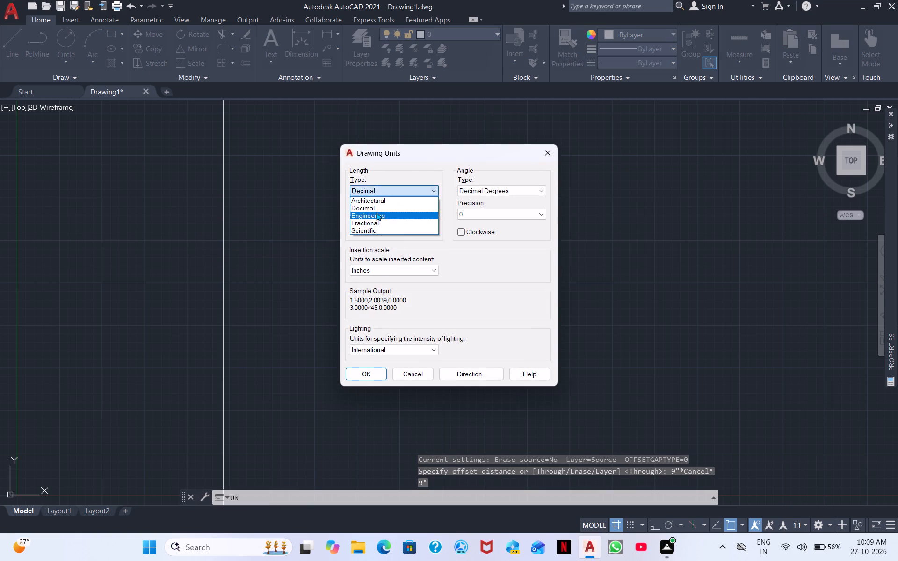
pyautogui.click(384, 199)
pyautogui.click(382, 211)
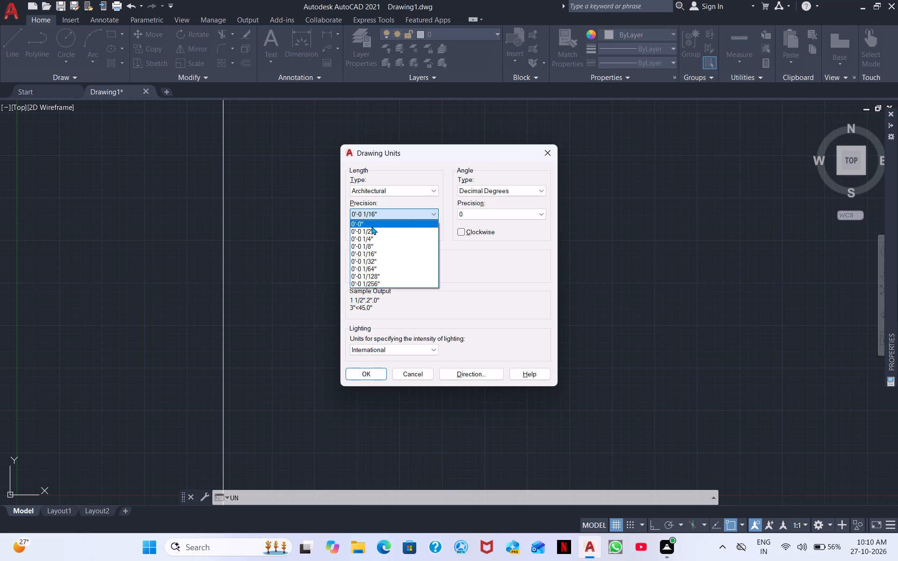
pyautogui.click(371, 226)
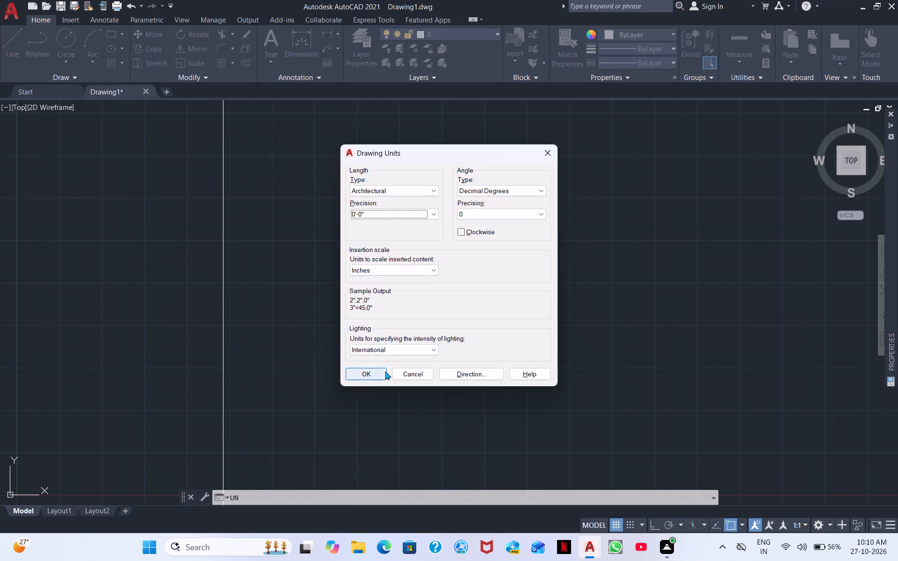
pyautogui.click(378, 376)
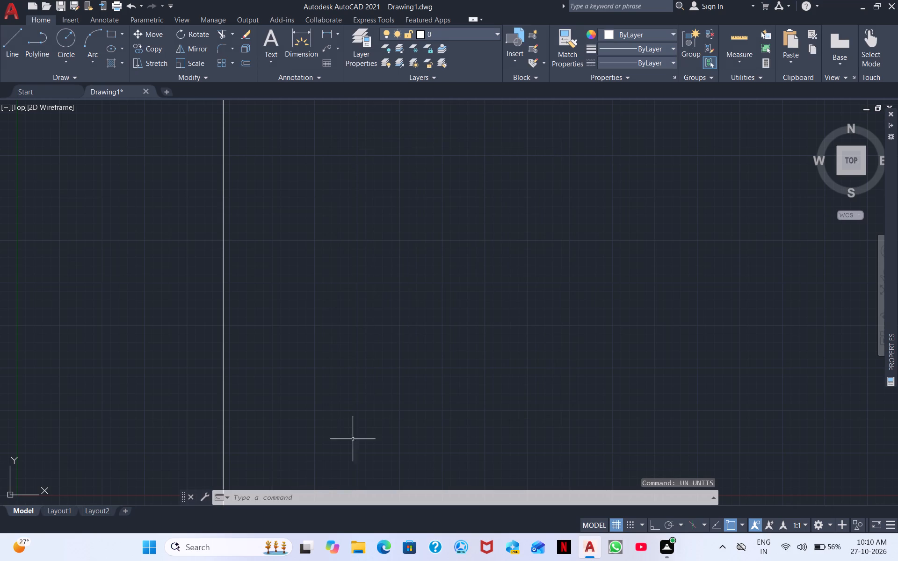
# Modify the Standard dimension style so its primary linear units are Architectural with a precision of 0'-0".
pyautogui.click(316, 491)
pyautogui.press('d')
pyautogui.press('space')
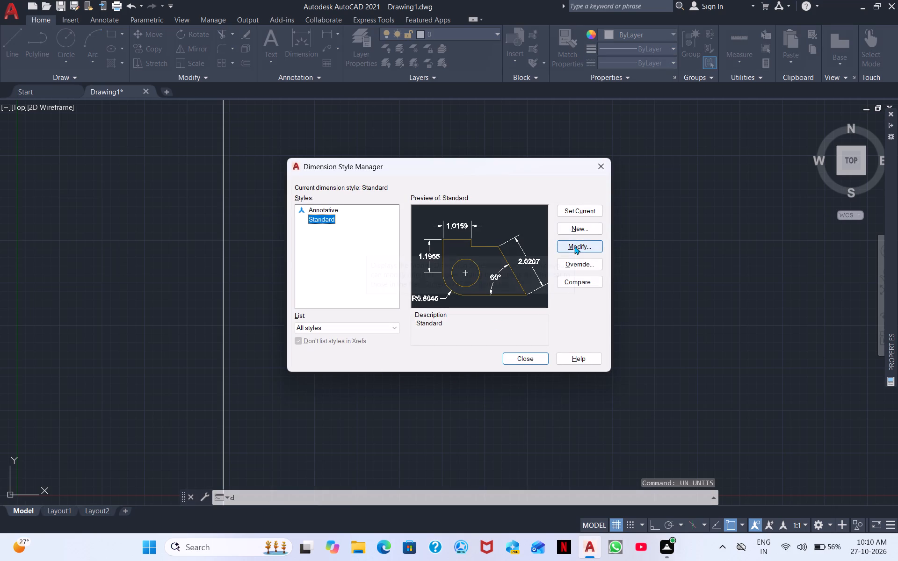
pyautogui.click(574, 246)
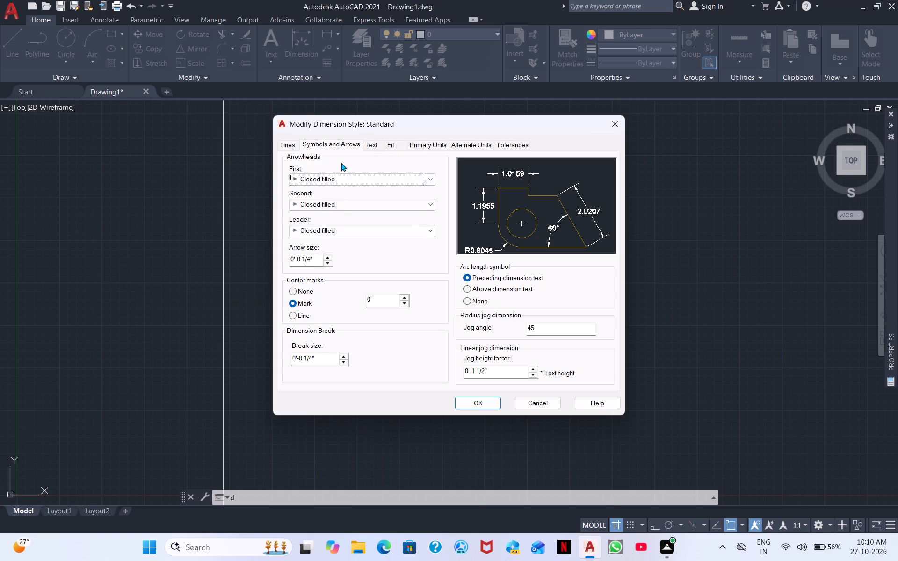
pyautogui.click(433, 144)
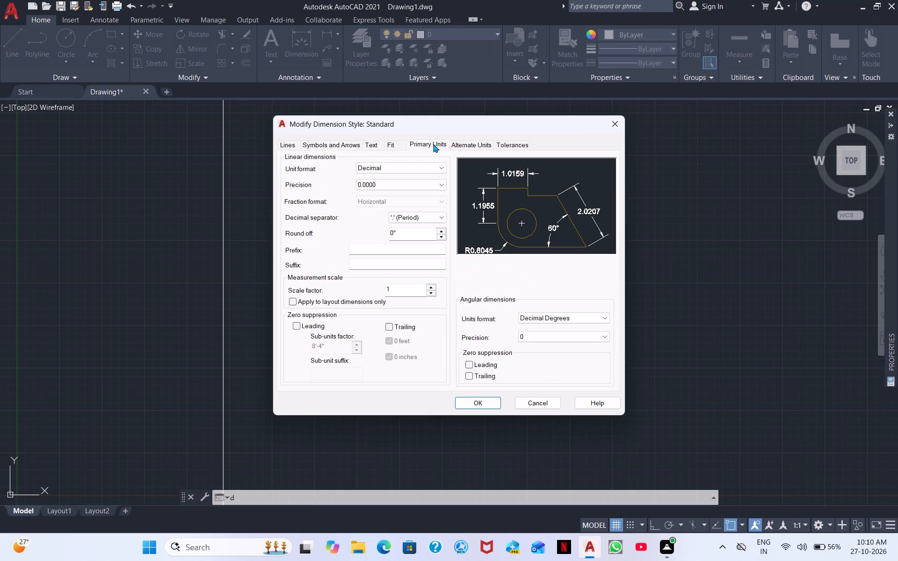
pyautogui.click(427, 170)
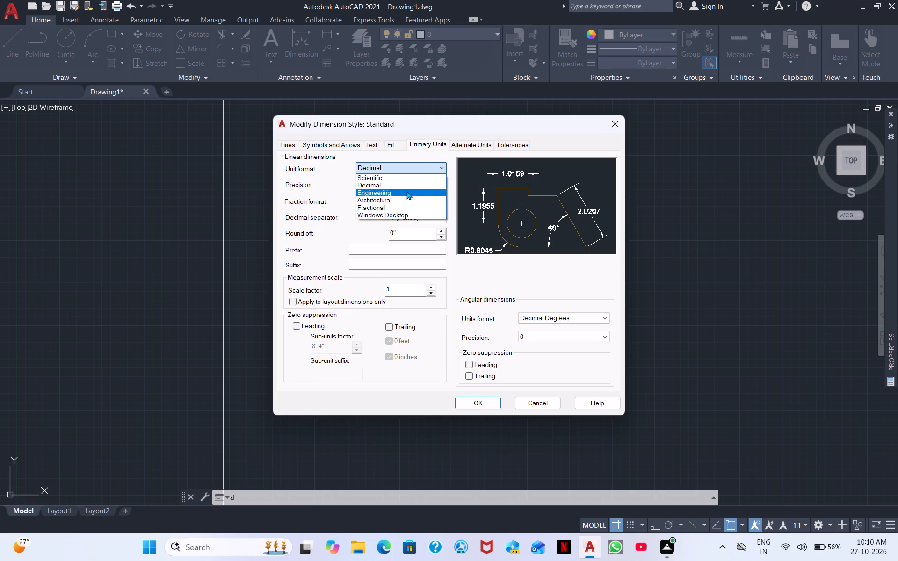
pyautogui.click(405, 200)
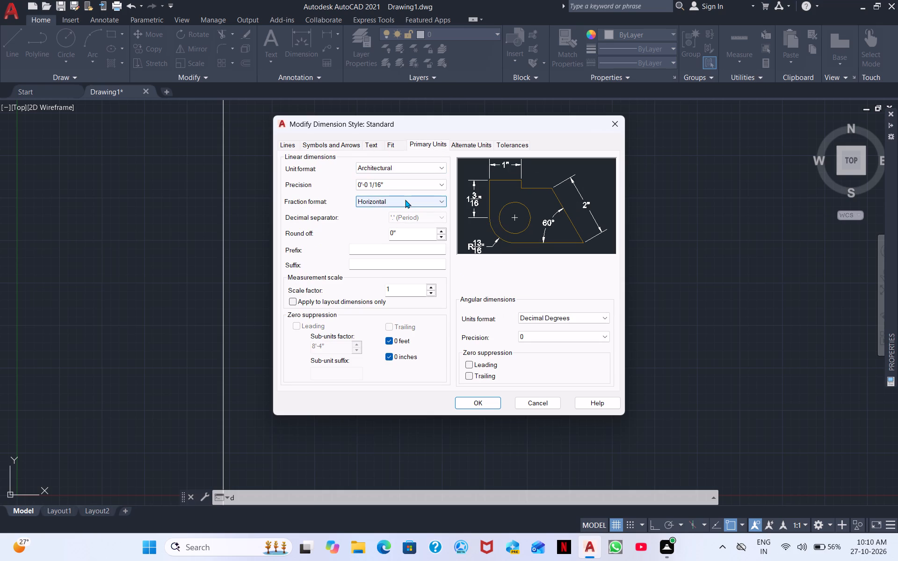
pyautogui.click(407, 189)
pyautogui.click(402, 194)
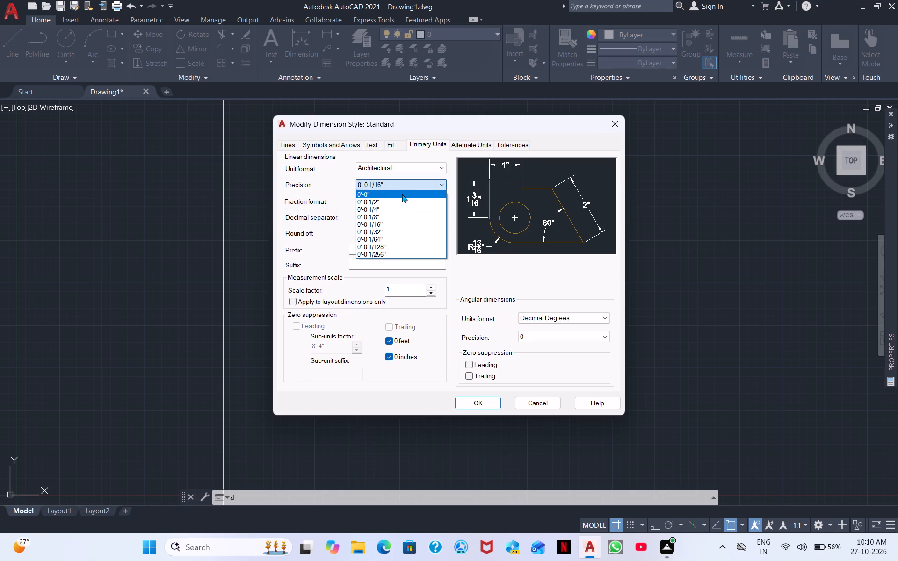
pyautogui.click(393, 187)
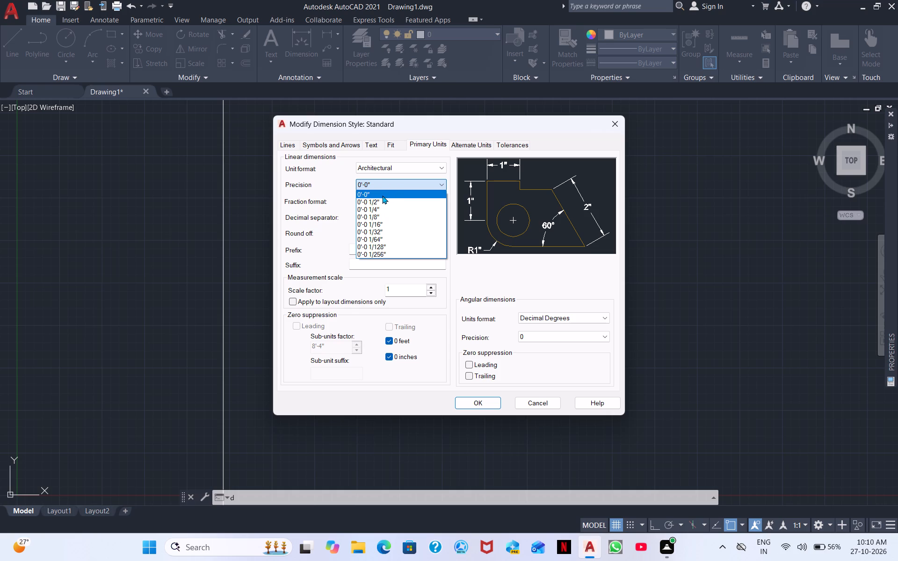
pyautogui.click(393, 183)
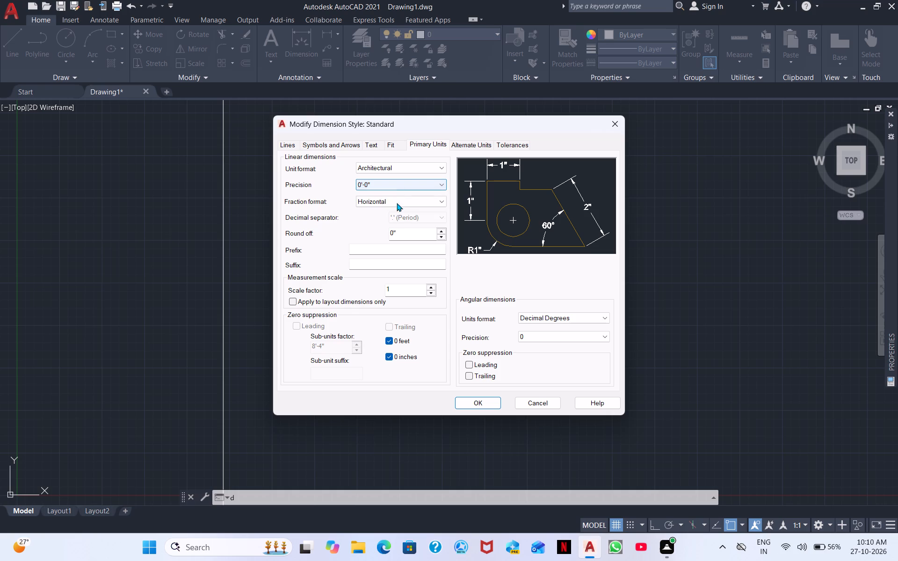
# Set the Standard dimension style's text height to 5".
pyautogui.click(371, 142)
pyautogui.moveTo(430, 229); pyautogui.dragTo(396, 238)
pyautogui.press('BackSpace')
pyautogui.press('5')
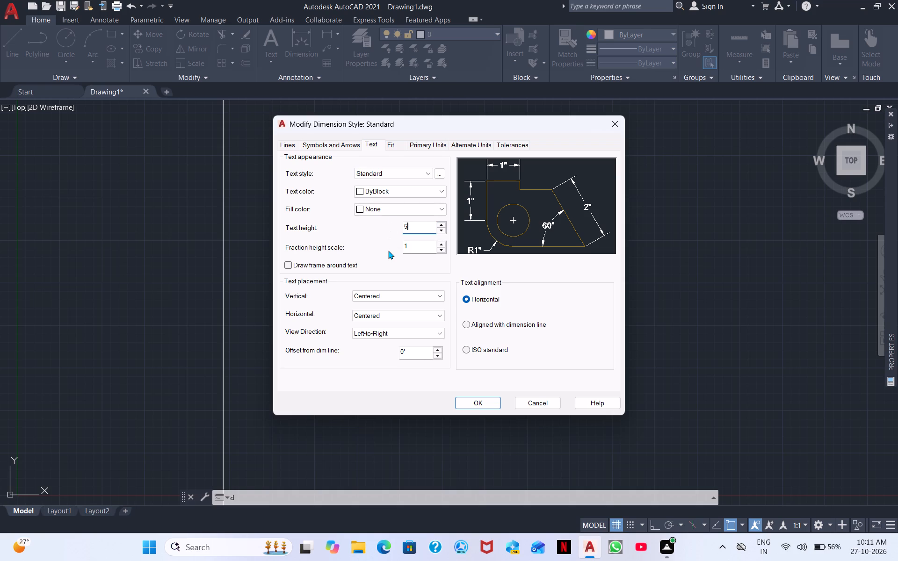
pyautogui.hotkey('shift', '"')
# Set the Standard dimension style's arrow size to 5", apply it, and make the style current.
pyautogui.click(346, 147)
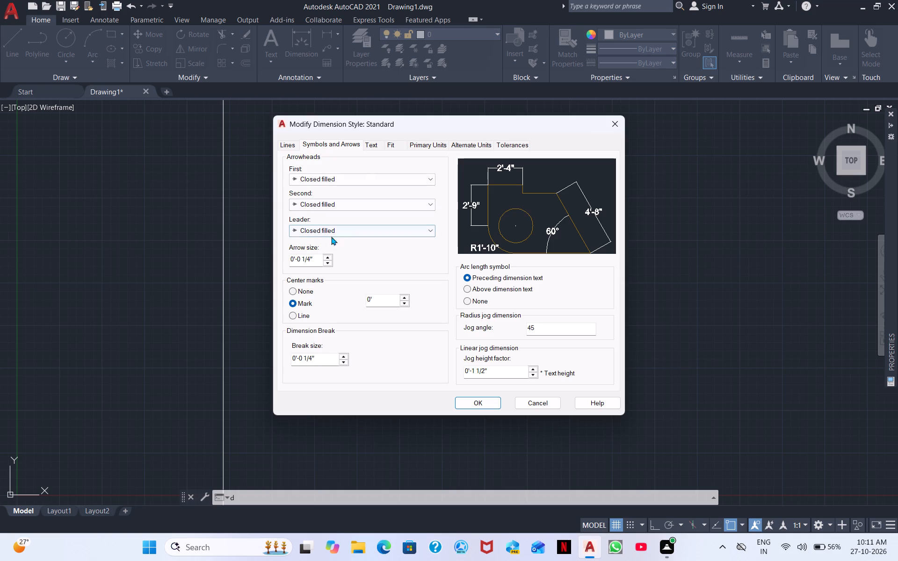
pyautogui.moveTo(317, 262); pyautogui.dragTo(254, 289)
pyautogui.press('BackSpace')
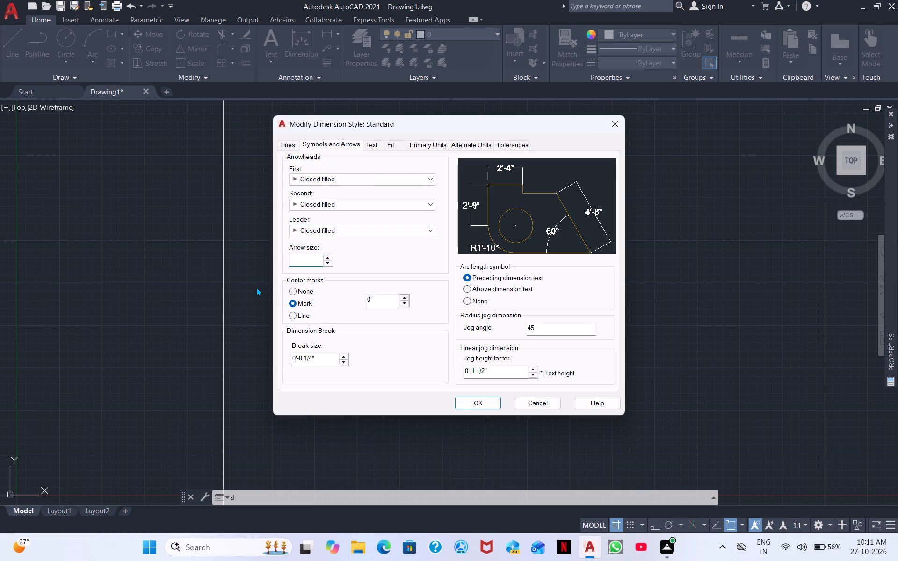
pyautogui.press('5')
pyautogui.hotkey('shift', '"')
pyautogui.click(476, 403)
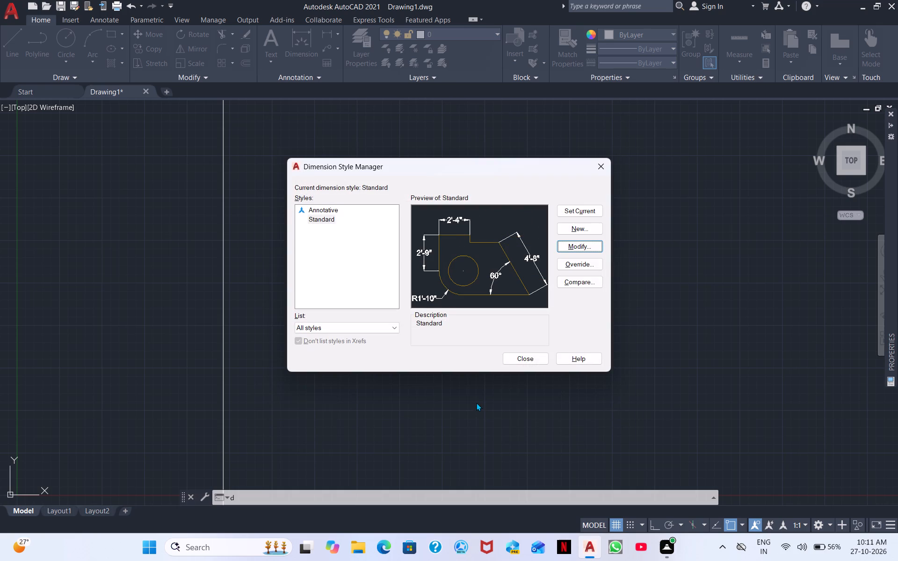
pyautogui.click(572, 216)
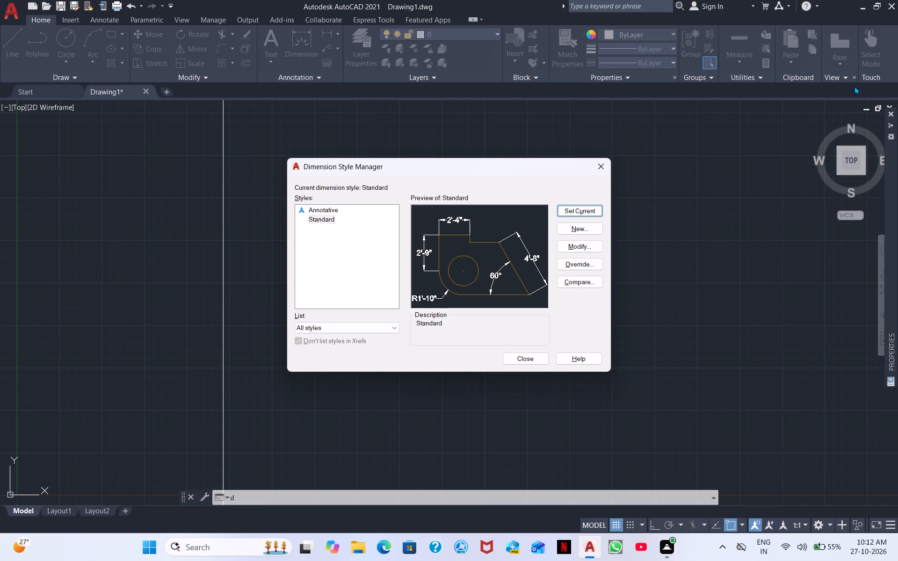
pyautogui.click(589, 210)
pyautogui.click(533, 354)
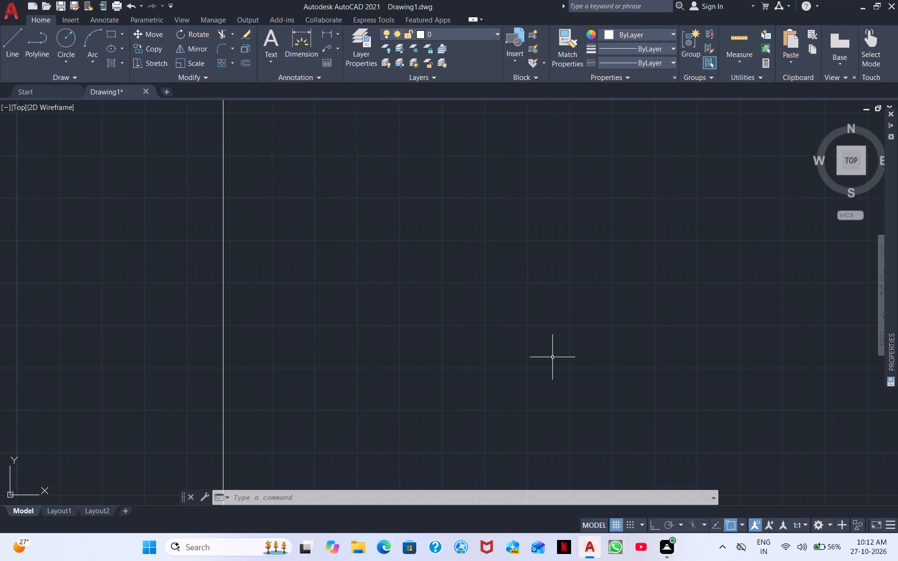
# Offset the vertical construction line by 9" to its right, on the side away from the origin.
pyautogui.write('o')
pyautogui.press('space')
pyautogui.press('6')
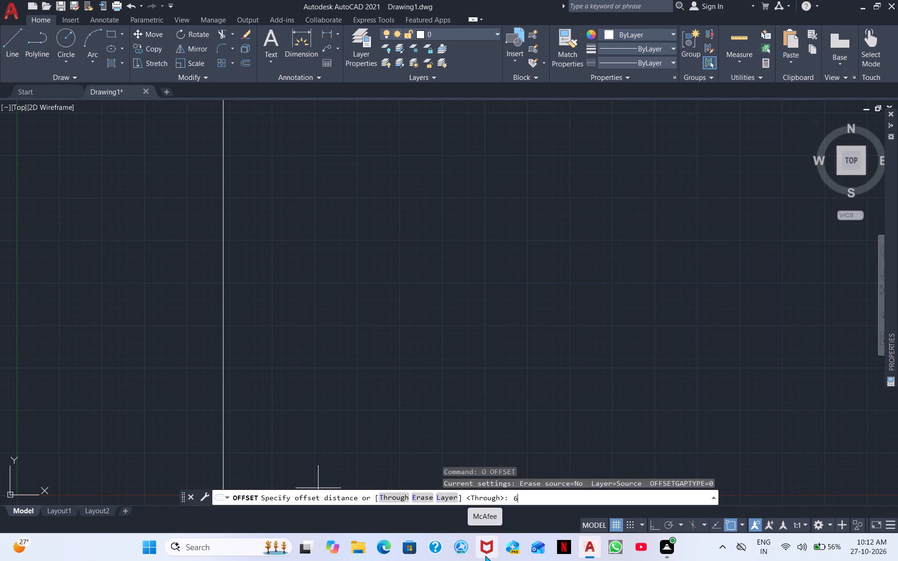
pyautogui.press('BackSpace')
pyautogui.press('9')
pyautogui.hotkey('shift', '"')
pyautogui.hotkey('shift', 'Return')
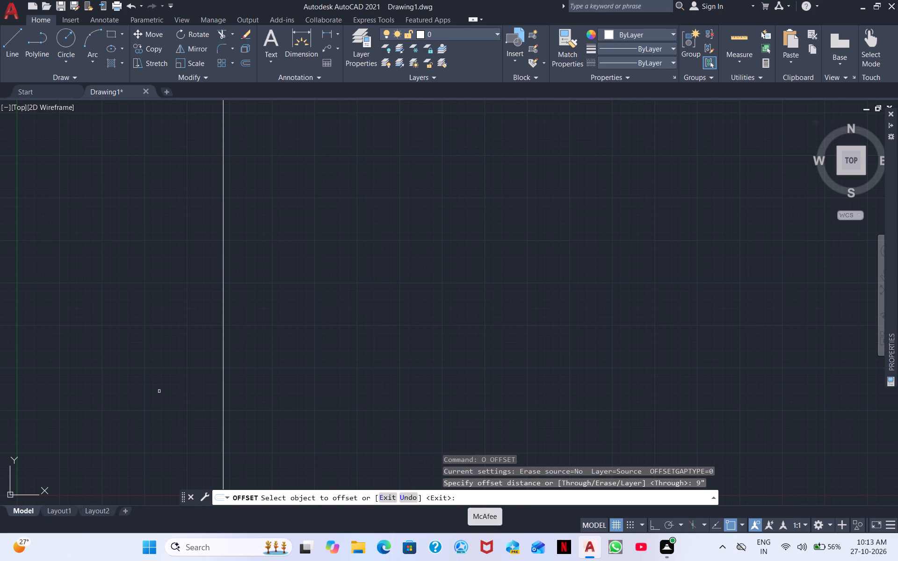
pyautogui.click(222, 417)
pyautogui.click(302, 417)
pyautogui.scroll(-2, 317, 399)
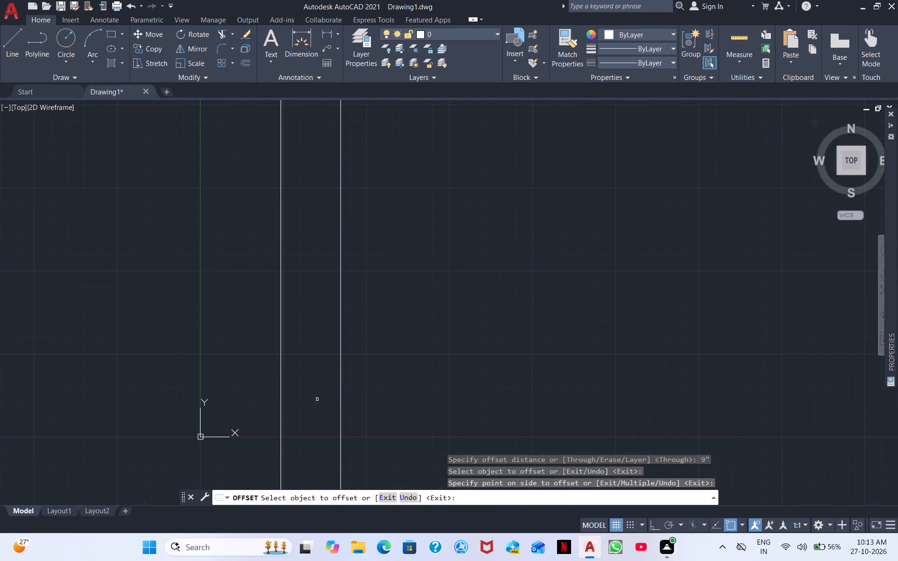
pyautogui.scroll(-1, 317, 399)
pyautogui.moveTo(442, 377); pyautogui.dragTo(266, 362, button='middle')
pyautogui.scroll(-1, 268, 362)
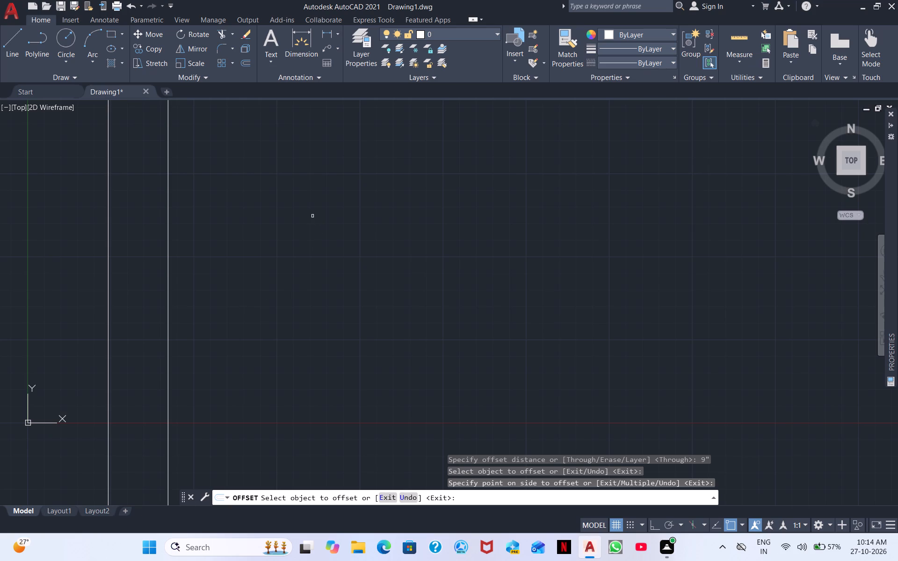
pyautogui.press('space')
# Offset the second vertical construction line, the one farther from the origin, by 12' to its right.
pyautogui.press('space')
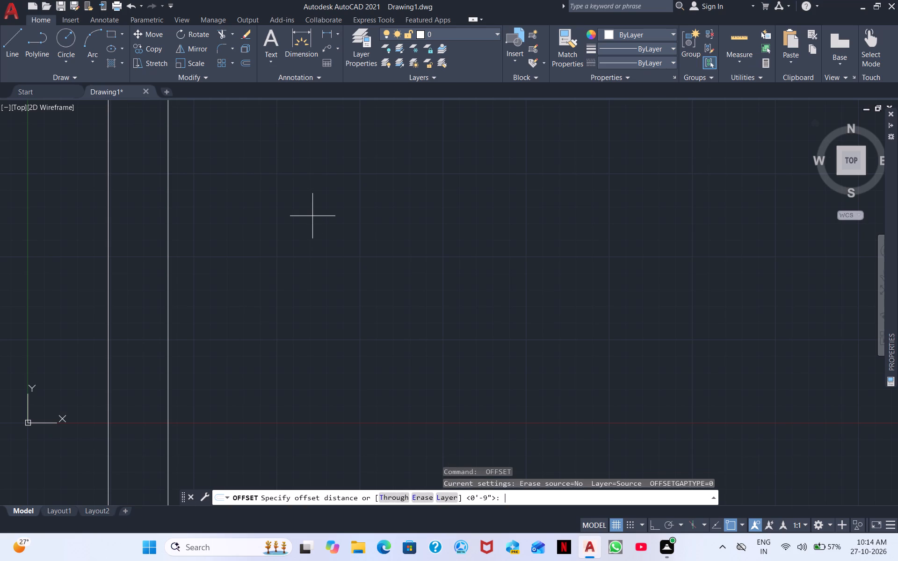
pyautogui.write('12')
pyautogui.press("'")
pyautogui.press('space')
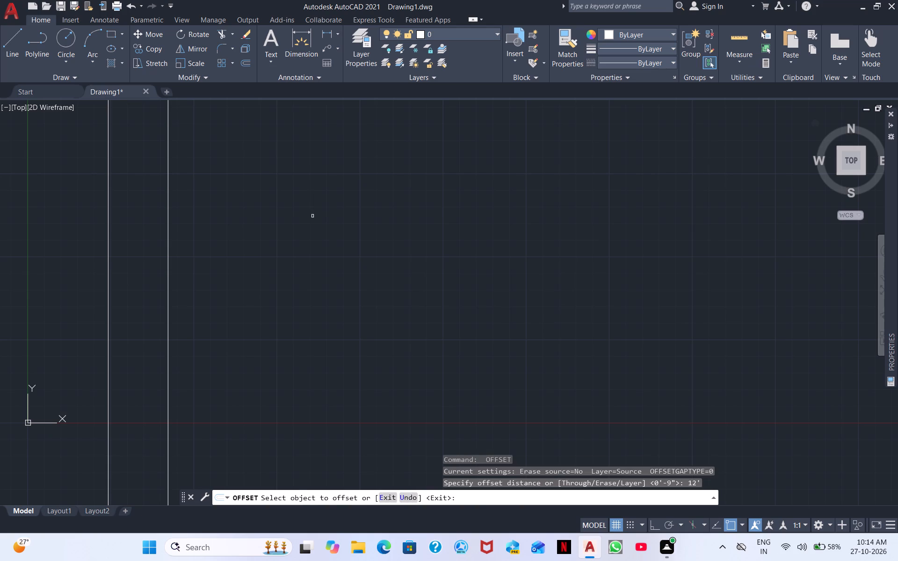
pyautogui.click(168, 312)
pyautogui.click(300, 292)
pyautogui.scroll(-3, 317, 288)
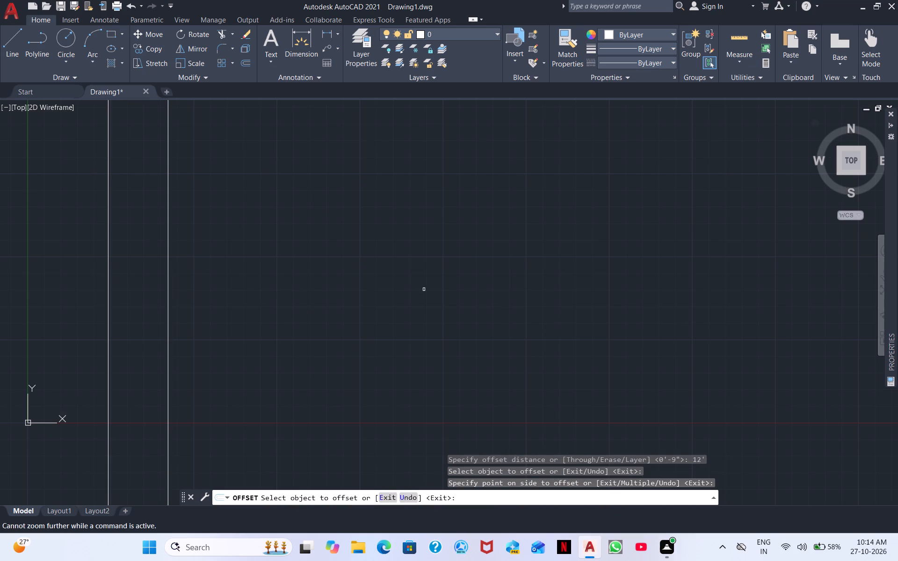
pyautogui.press('Escape')
# Offset the rightmost vertical construction line by 6" to its right to form the second wall's thickness.
pyautogui.scroll(-4, 410, 288)
pyautogui.moveTo(512, 297); pyautogui.dragTo(331, 348, button='middle')
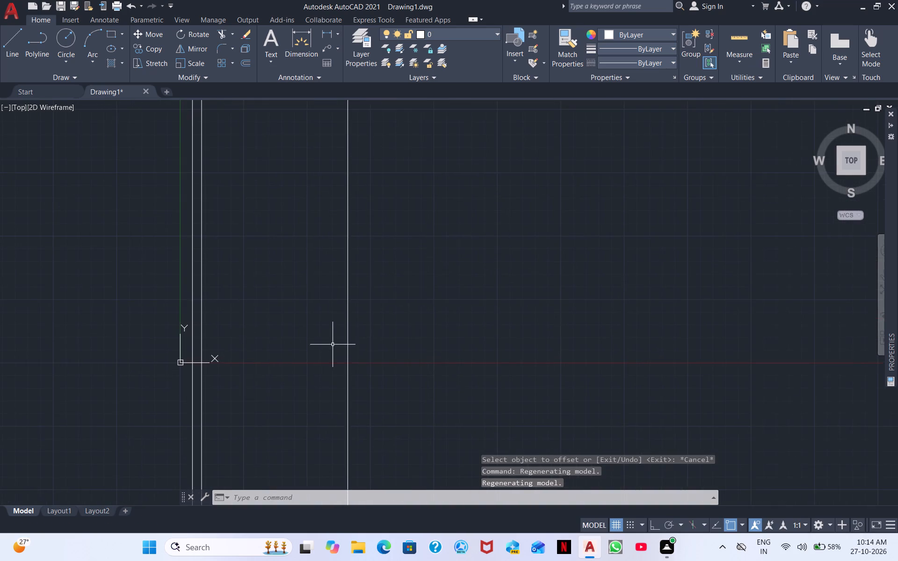
pyautogui.scroll(2, 334, 341)
pyautogui.scroll(-2, 348, 335)
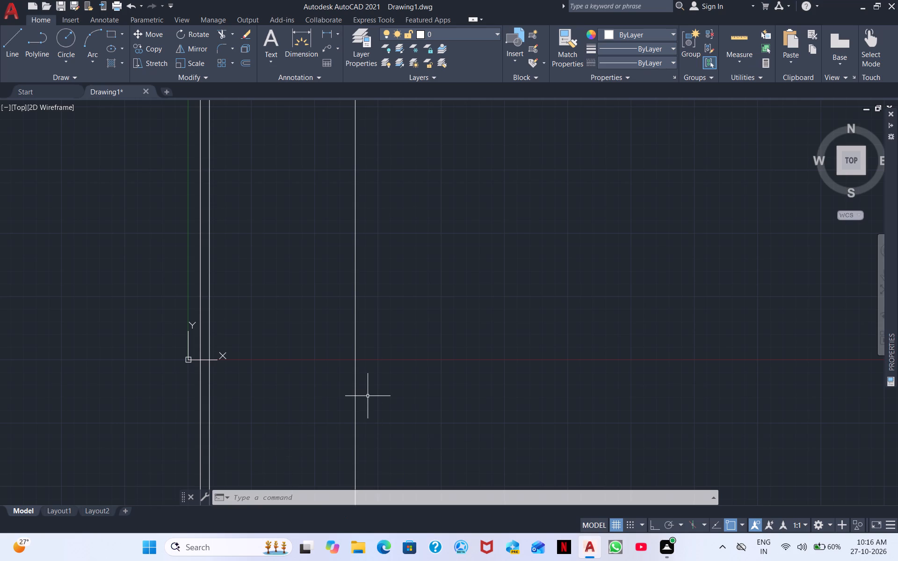
pyautogui.write('o')
pyautogui.press('space')
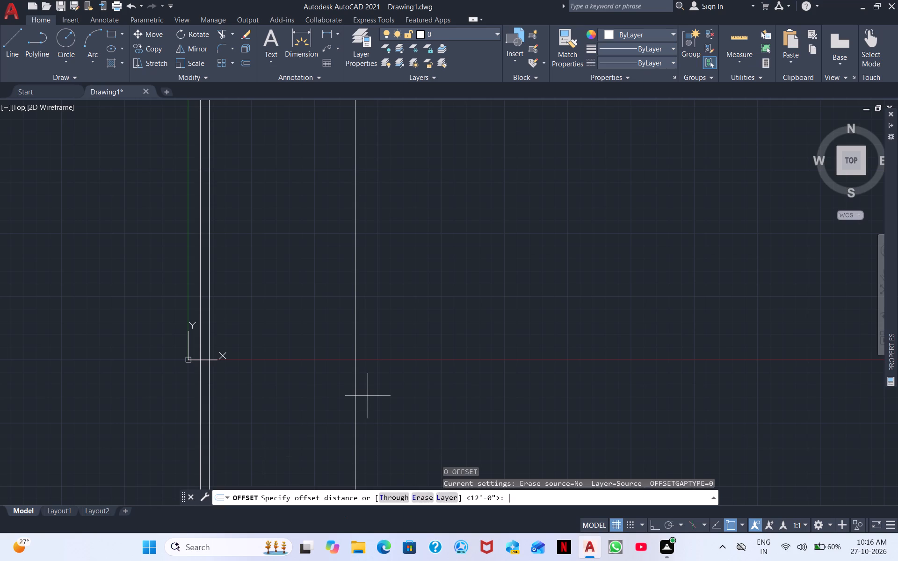
pyautogui.write('6"')
pyautogui.press('Return')
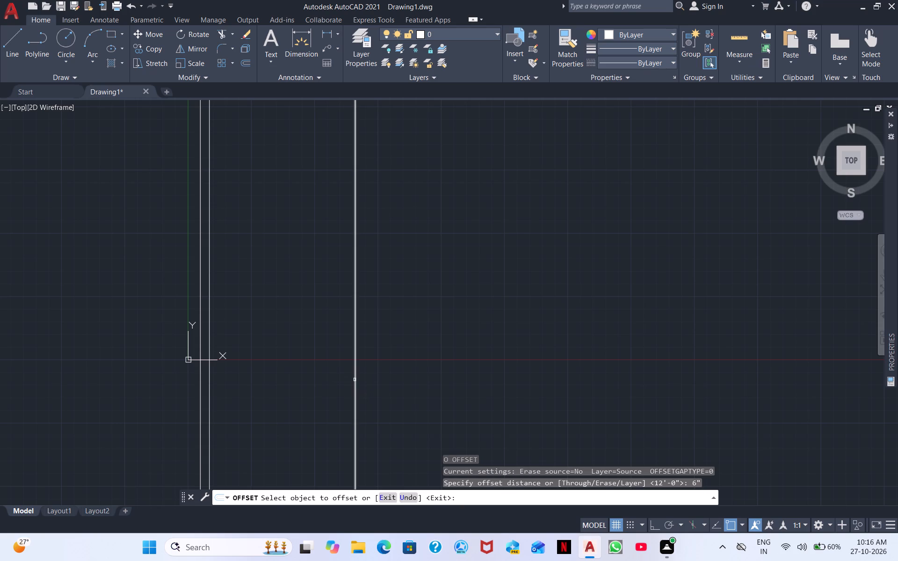
pyautogui.click(355, 380)
pyautogui.click(405, 387)
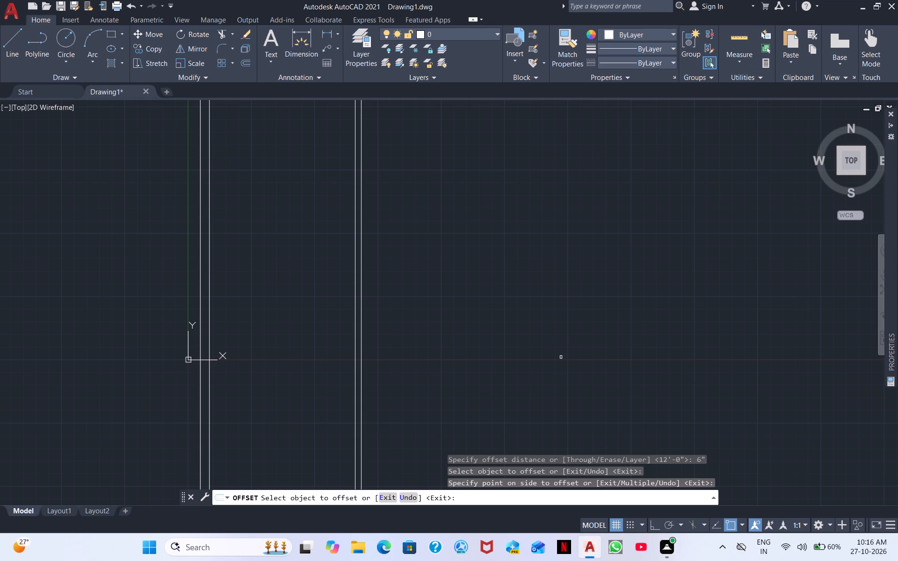
pyautogui.moveTo(430, 361); pyautogui.dragTo(296, 378, button='middle')
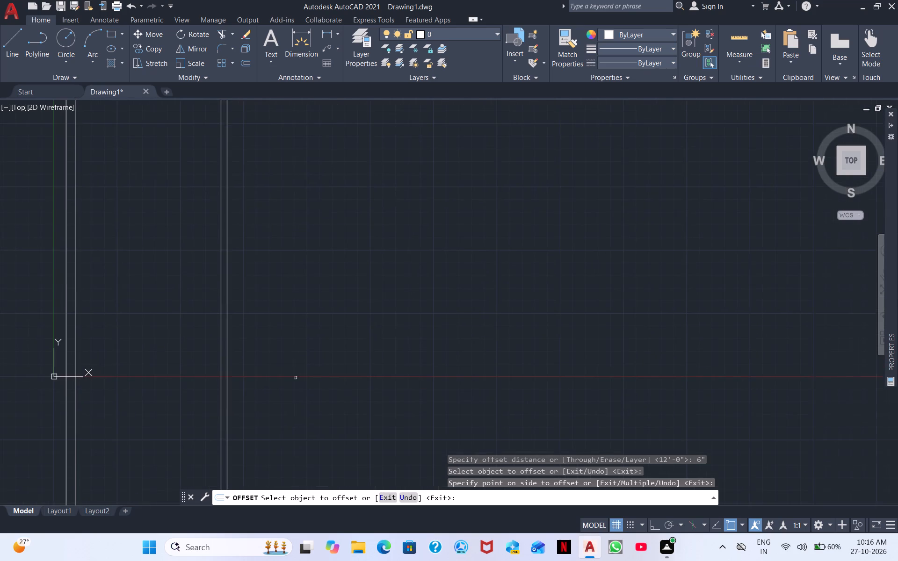
pyautogui.scroll(1, 298, 371)
pyautogui.moveTo(401, 372); pyautogui.dragTo(500, 338, button='middle')
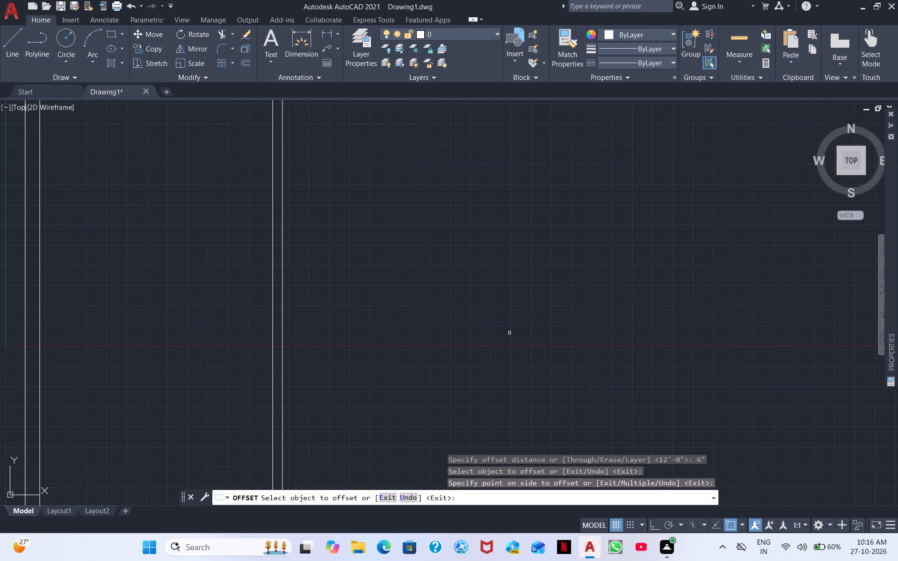
pyautogui.press('space')
# Start another Offset to continue the layout of vertical construction lines.
pyautogui.write('o')
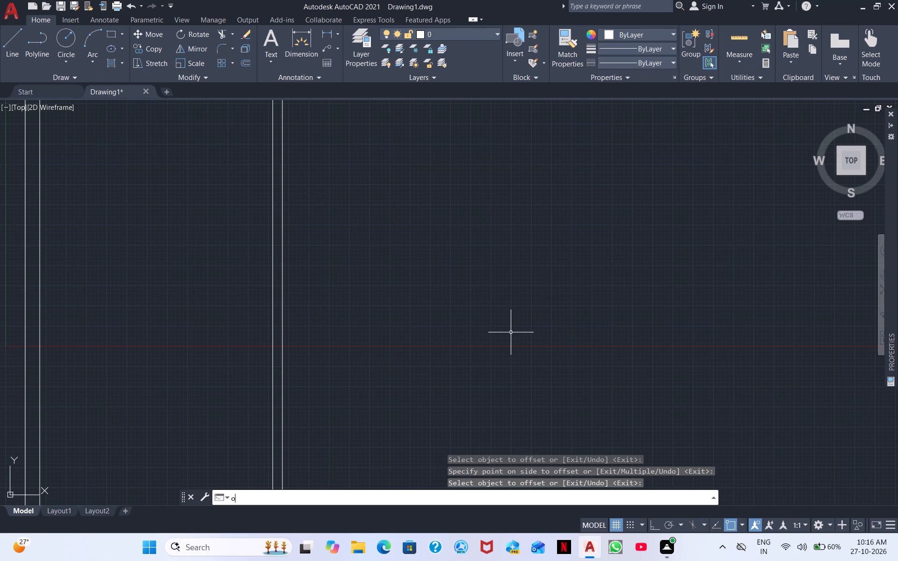
pyautogui.press('space')
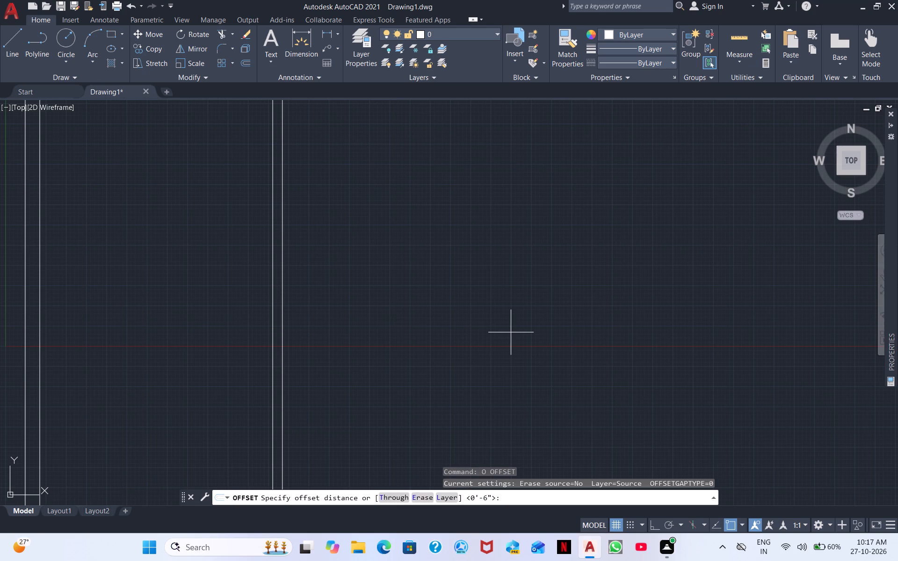
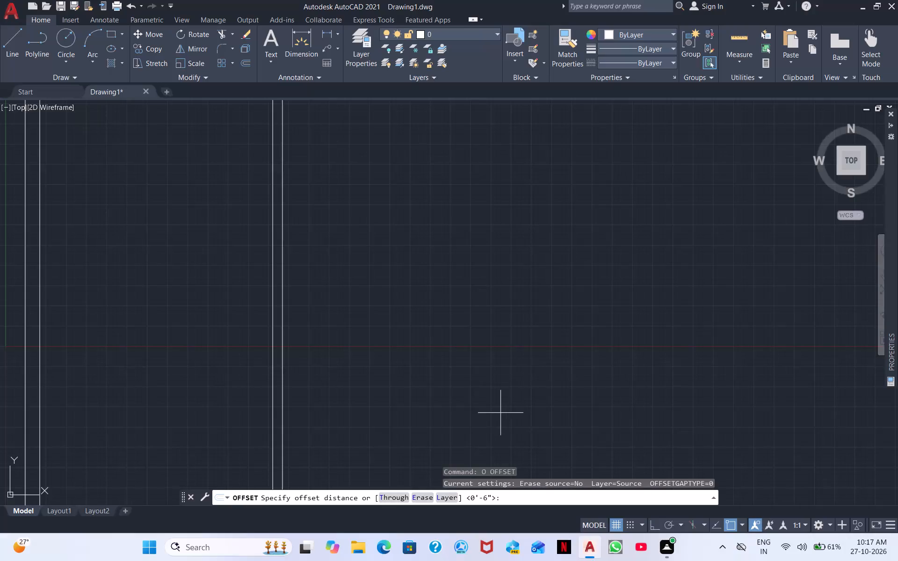
# Offset the rightmost vertical construction line by 5' to its right, on the side away from the origin.
pyautogui.scroll(-1, 351, 349)
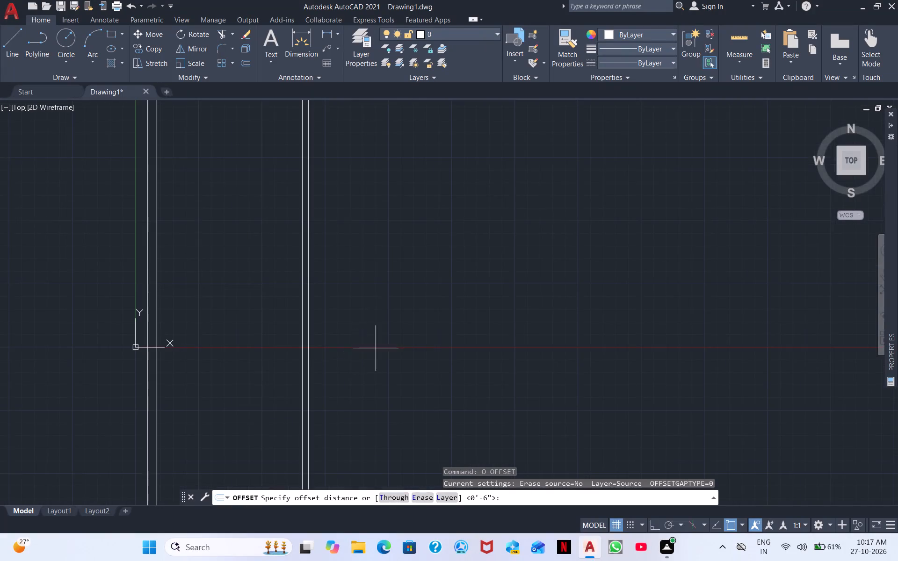
pyautogui.moveTo(386, 339); pyautogui.dragTo(340, 292, button='middle')
pyautogui.moveTo(413, 344); pyautogui.dragTo(334, 352, button='middle')
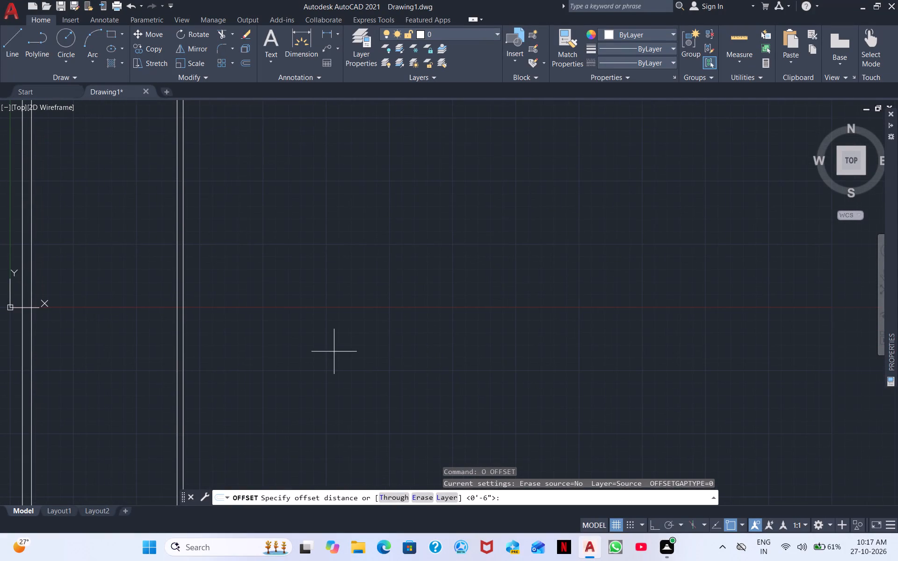
pyautogui.moveTo(284, 338); pyautogui.dragTo(479, 356, button='middle')
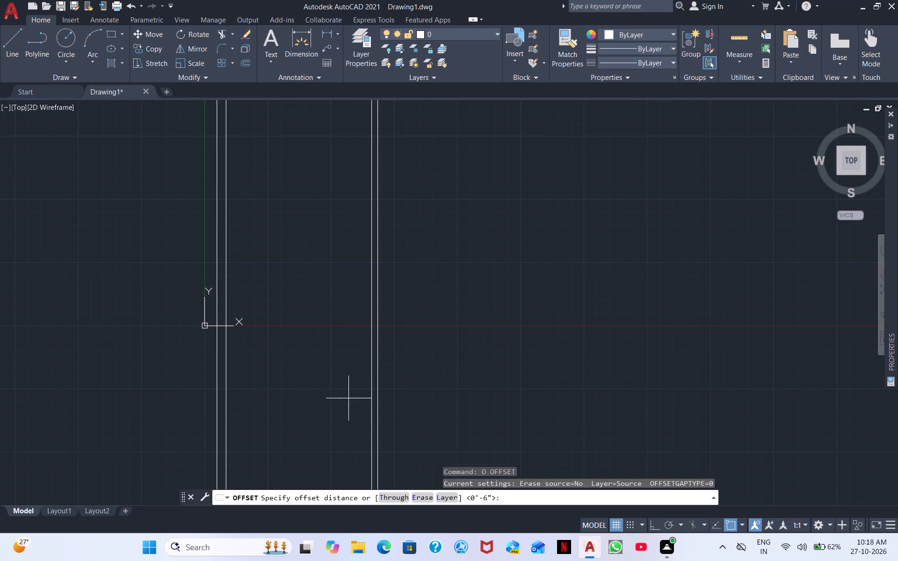
pyautogui.moveTo(451, 299); pyautogui.dragTo(375, 314, button='middle')
pyautogui.scroll(-1, 373, 316)
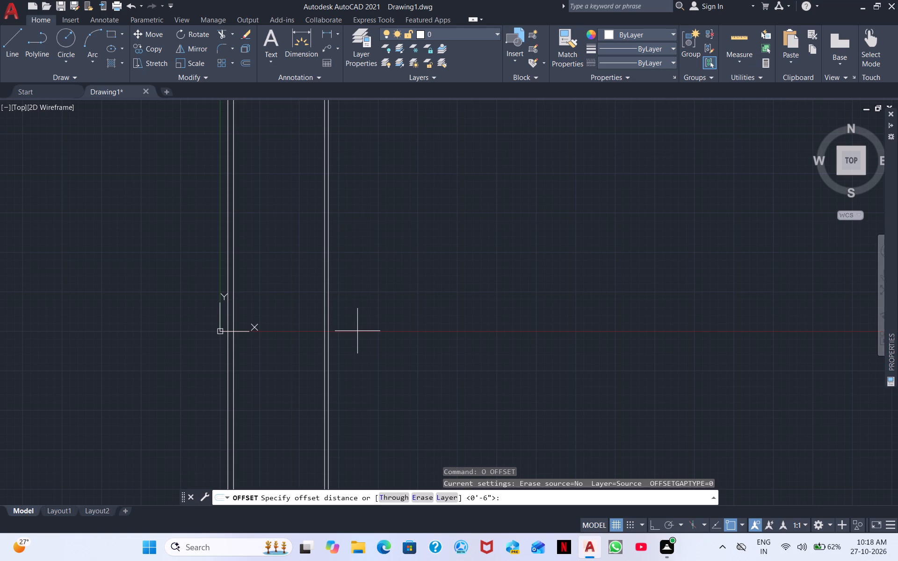
pyautogui.write("5'")
pyautogui.press('Return')
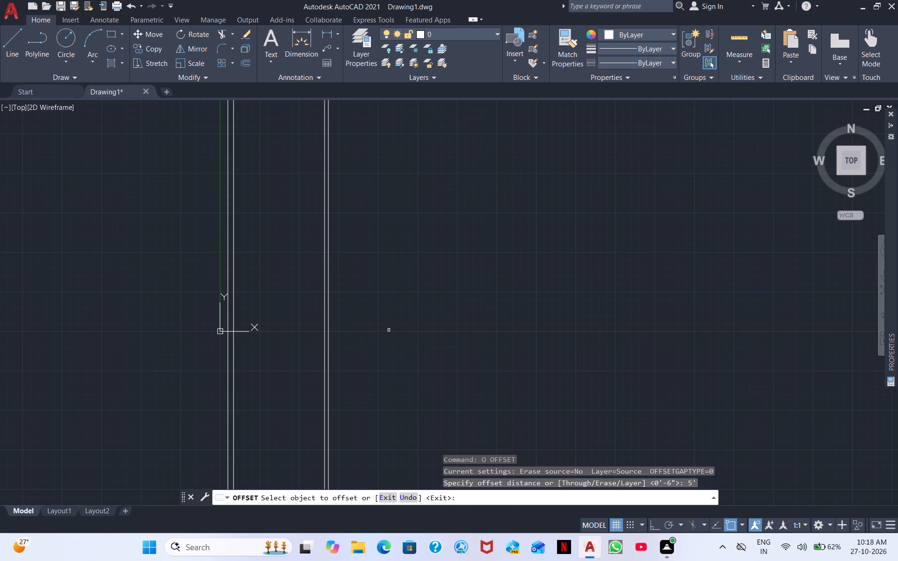
pyautogui.scroll(1, 384, 332)
pyautogui.click(293, 368)
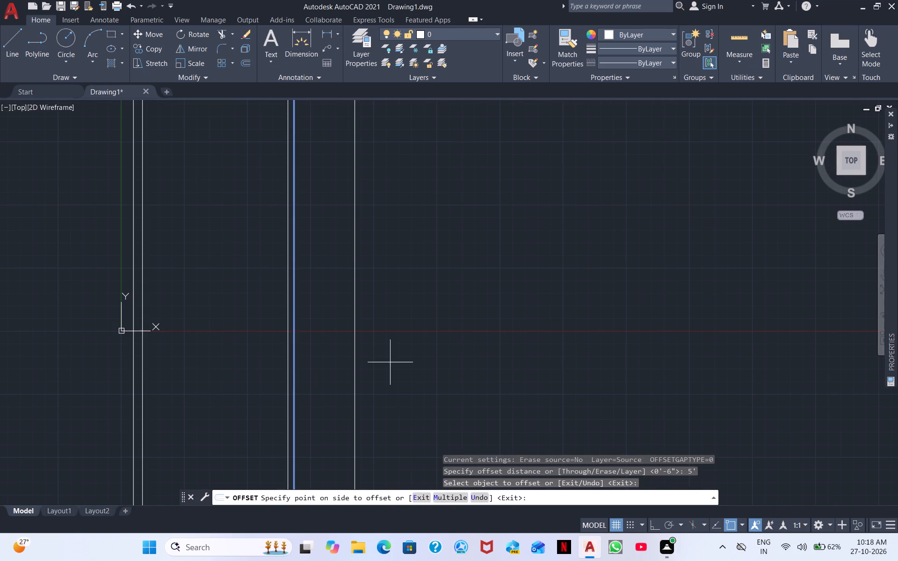
pyautogui.click(402, 360)
pyautogui.press('space')
# Offset the new rightmost vertical construction line by 6" to its right to form the third wall's thickness.
pyautogui.press('space')
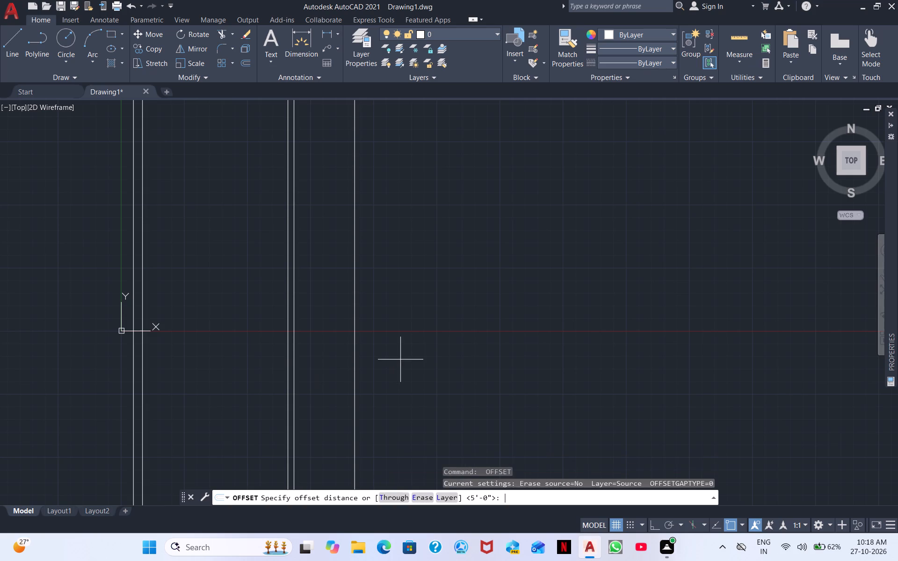
pyautogui.write('6"')
pyautogui.press('Return')
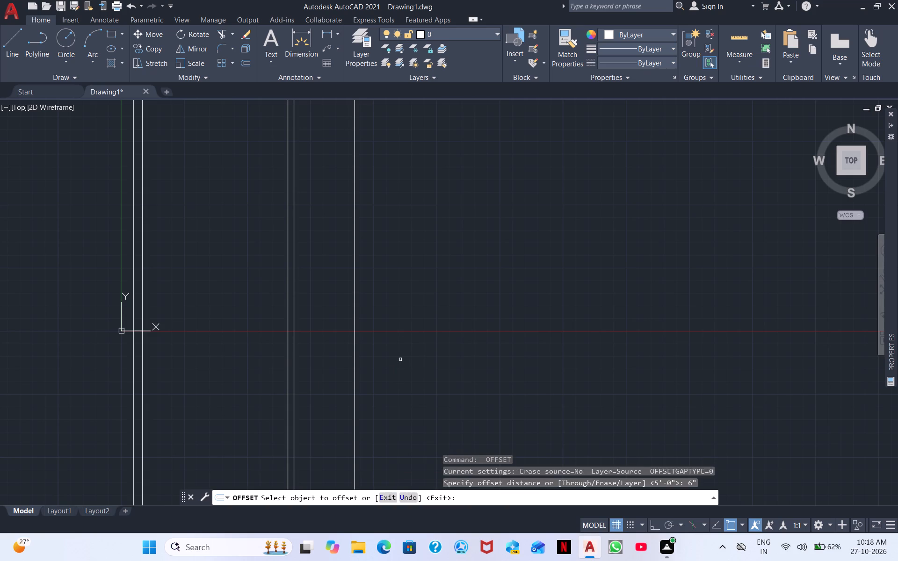
pyautogui.click(354, 391)
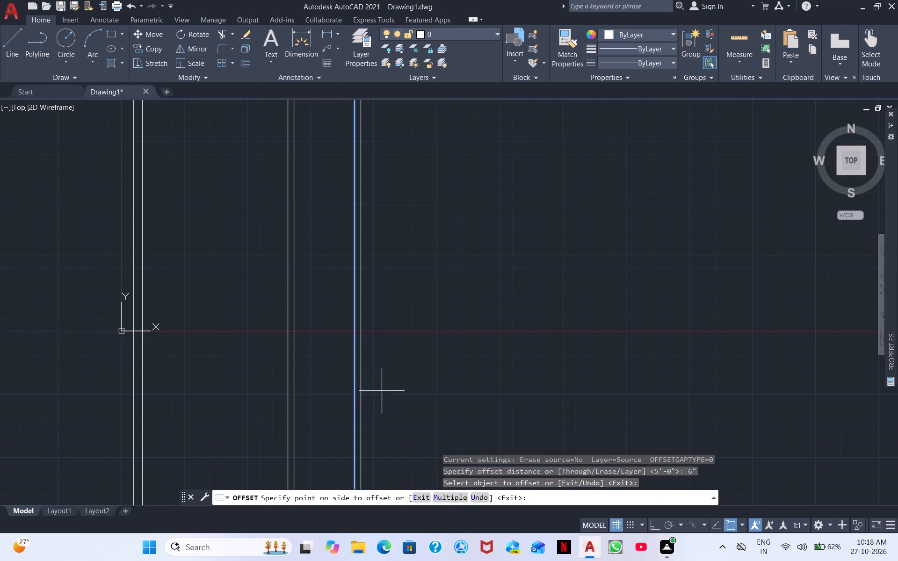
pyautogui.click(382, 391)
pyautogui.moveTo(439, 364); pyautogui.dragTo(354, 330, button='middle')
pyautogui.press('space')
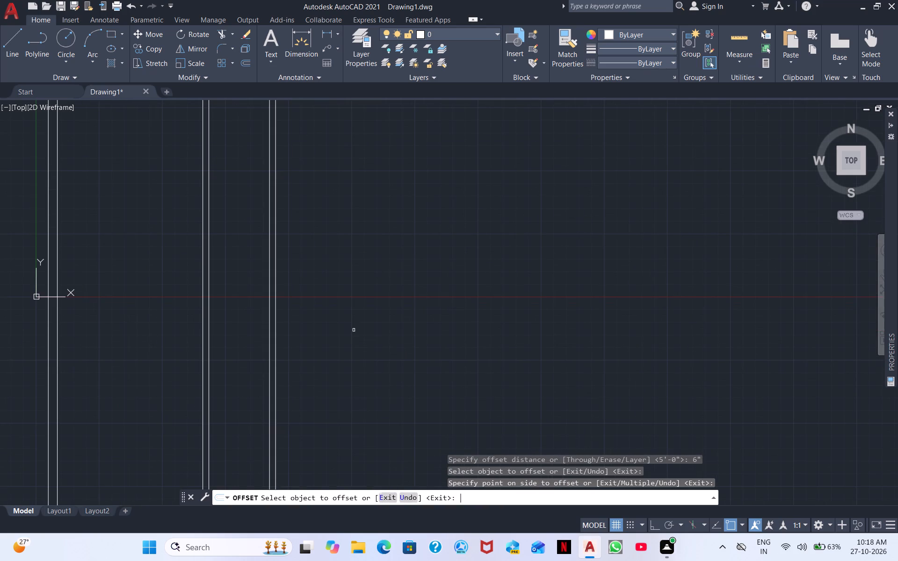
# Offset the outer line of the third wall by 10' to its right for the next room width.
pyautogui.press('space')
pyautogui.write("10'")
pyautogui.press('Return')
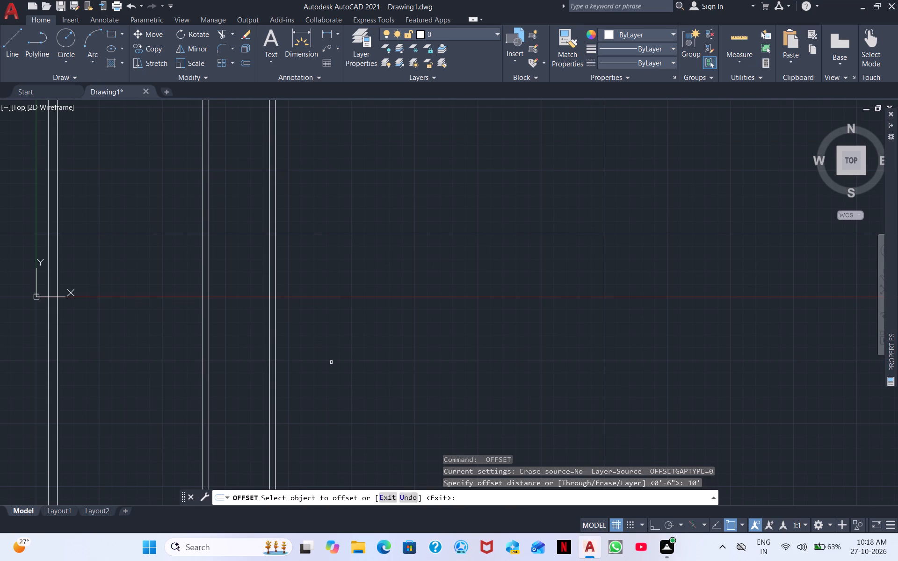
pyautogui.click(277, 401)
pyautogui.click(315, 398)
pyautogui.moveTo(419, 368); pyautogui.dragTo(442, 294, button='middle')
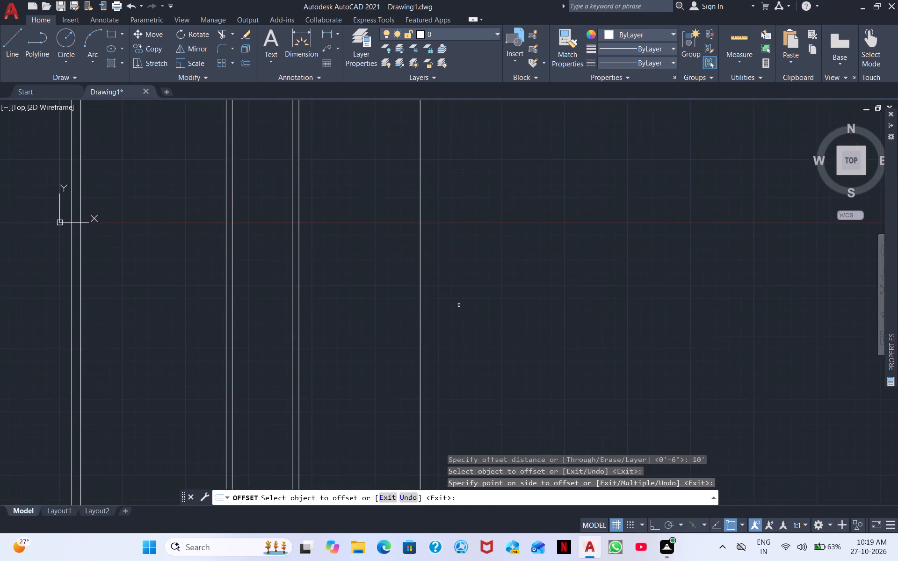
pyautogui.moveTo(461, 307); pyautogui.dragTo(462, 405, button='middle')
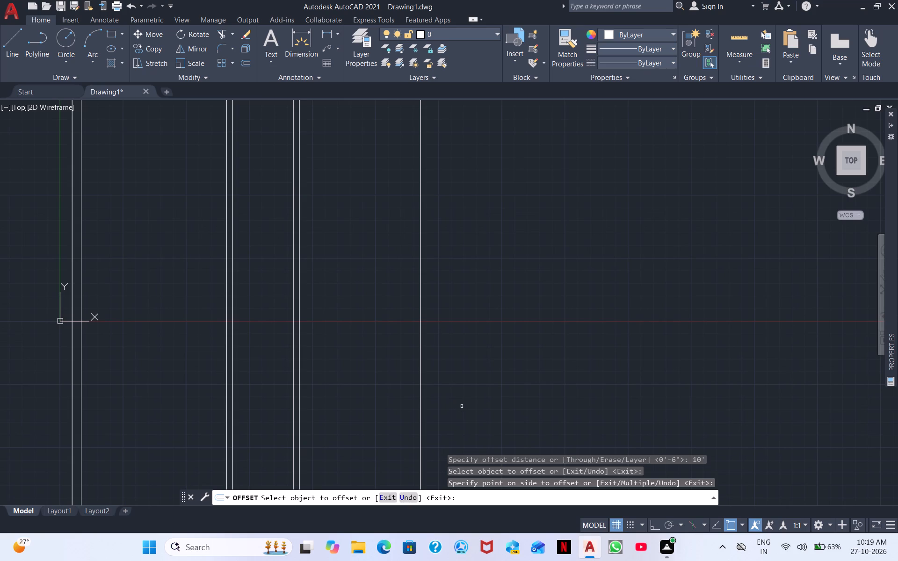
pyautogui.press('space')
# Offset the rightmost vertical construction line by 9" to its right to form the far outer wall's thickness.
pyautogui.press('space')
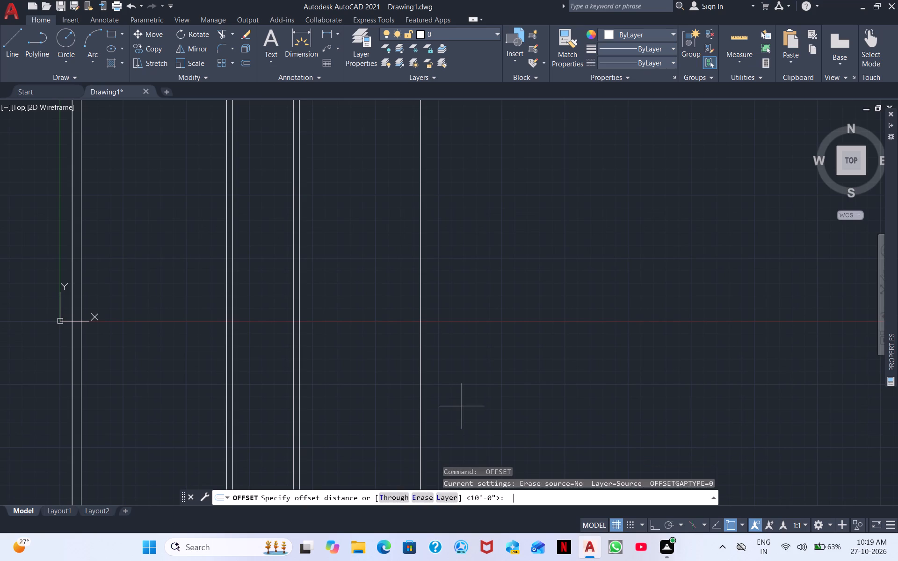
pyautogui.write('9"')
pyautogui.press('Return')
pyautogui.scroll(1, 462, 406)
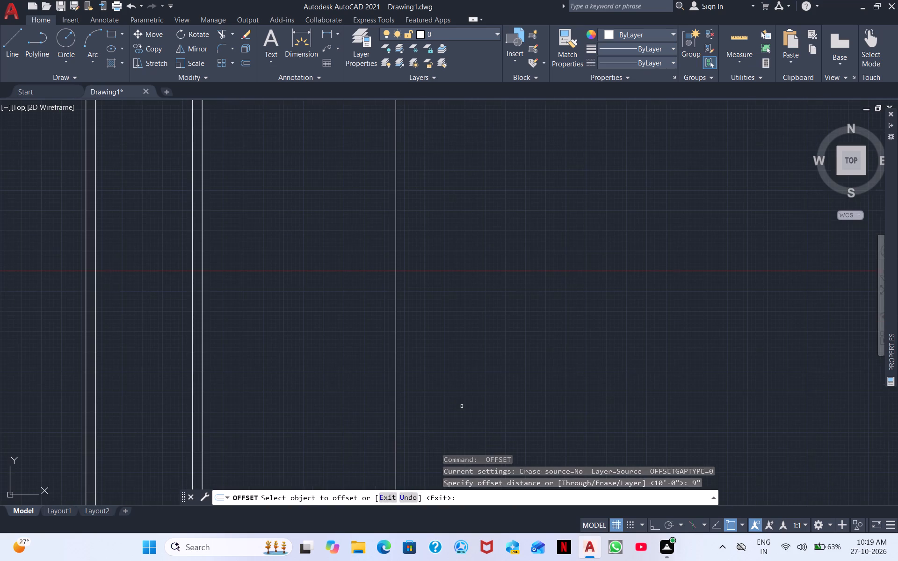
pyautogui.click(397, 424)
pyautogui.click(427, 418)
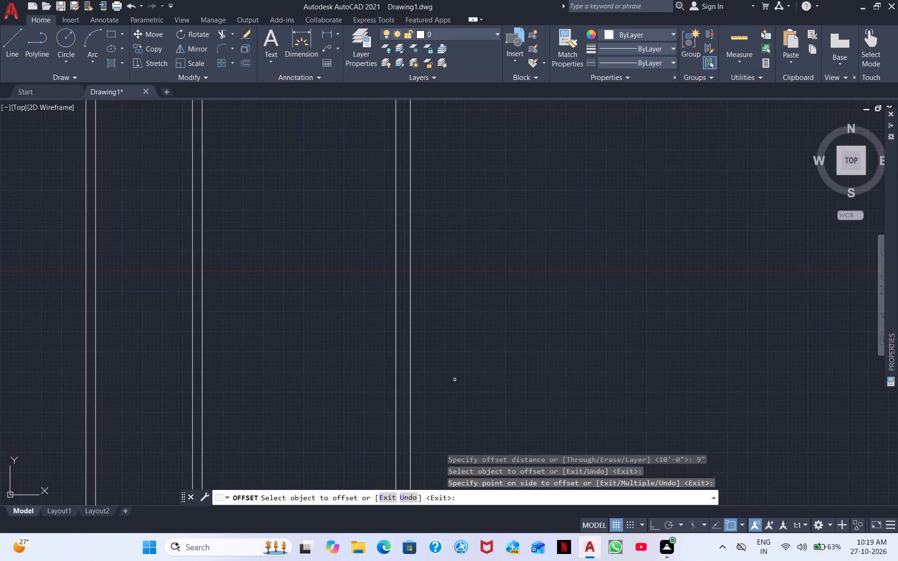
pyautogui.scroll(-2, 455, 379)
pyautogui.moveTo(476, 373); pyautogui.dragTo(546, 542, button='middle')
pyautogui.moveTo(546, 370); pyautogui.dragTo(525, 466, button='middle')
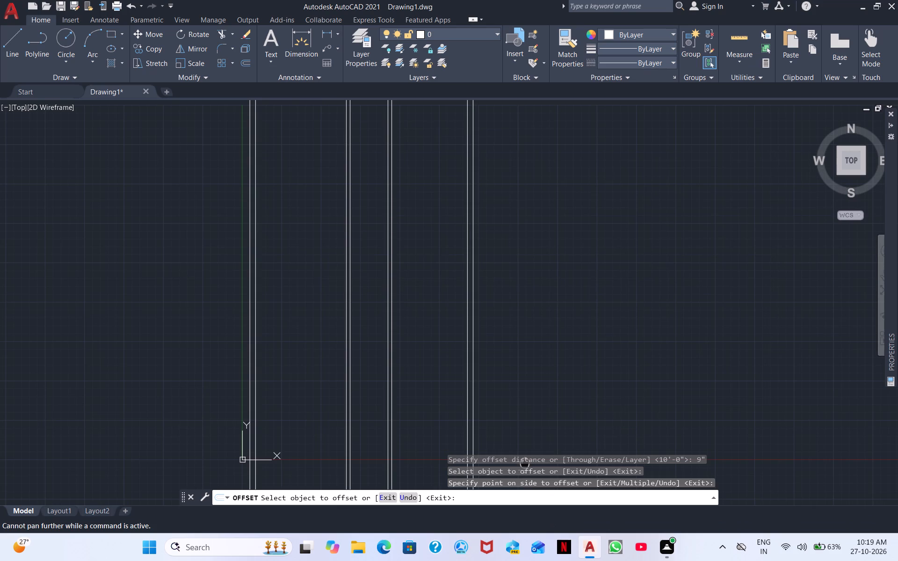
pyautogui.moveTo(525, 466); pyautogui.dragTo(512, 524, button='middle')
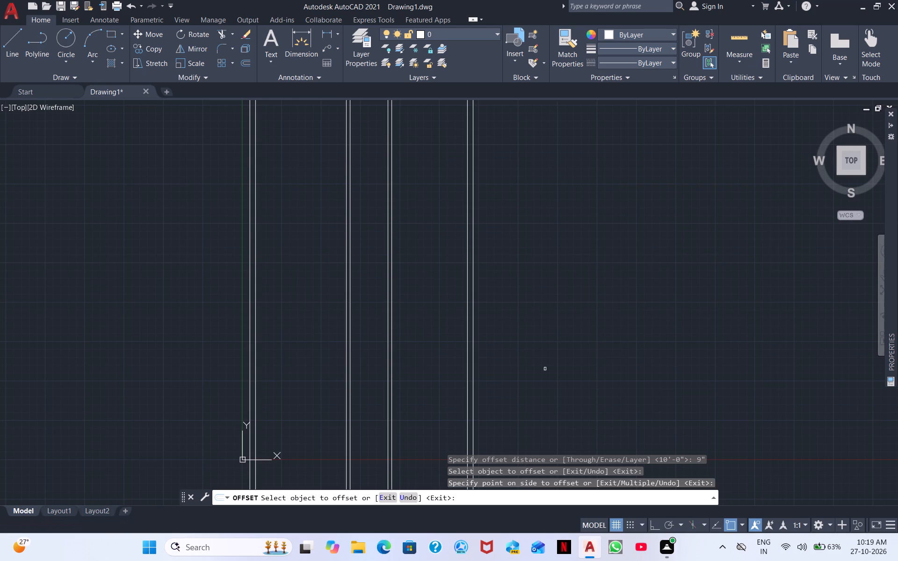
pyautogui.press('Escape')
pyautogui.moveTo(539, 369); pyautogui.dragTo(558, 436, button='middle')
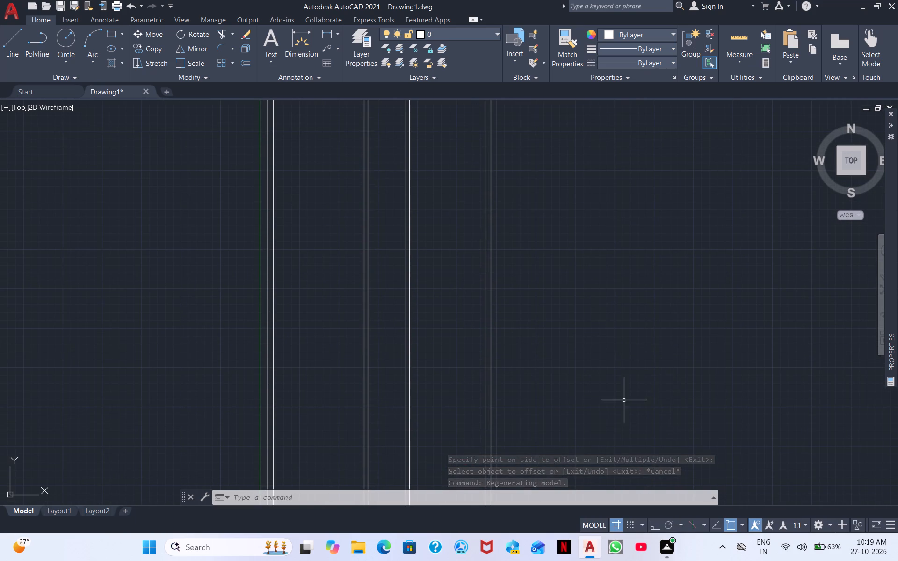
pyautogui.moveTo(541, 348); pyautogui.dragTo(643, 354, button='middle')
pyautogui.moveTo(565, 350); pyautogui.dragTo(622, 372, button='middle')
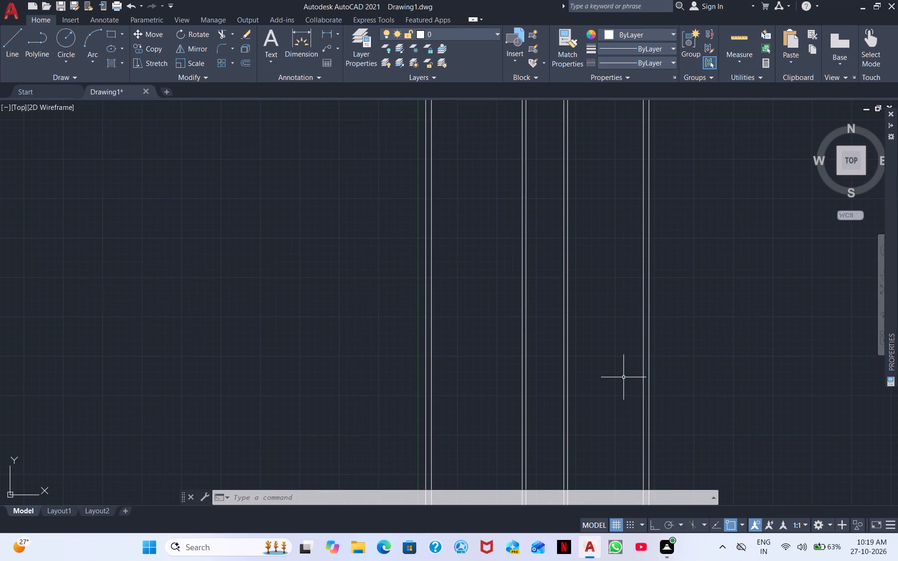
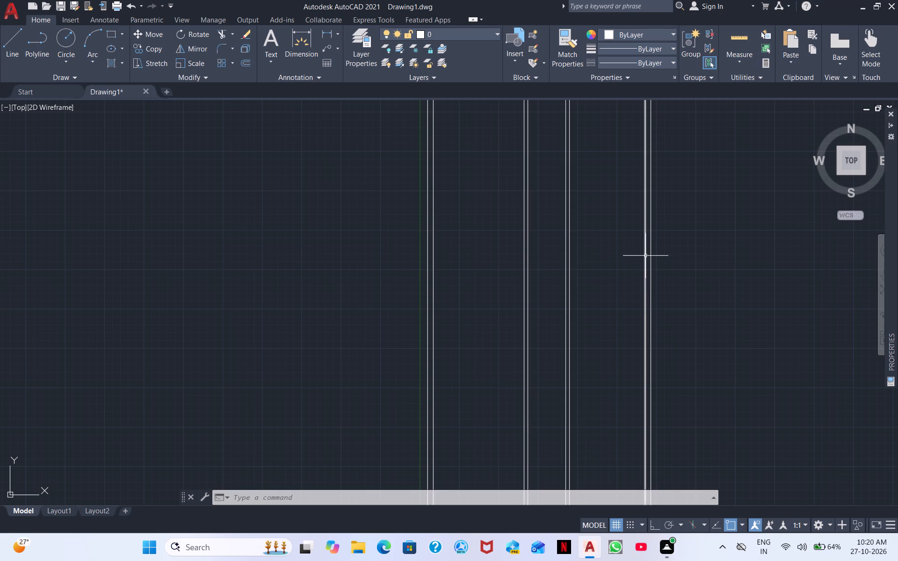
# Draw a horizontal construction line across all the vertical wall lines to form the plan's upper outer edge.
pyautogui.click(266, 502)
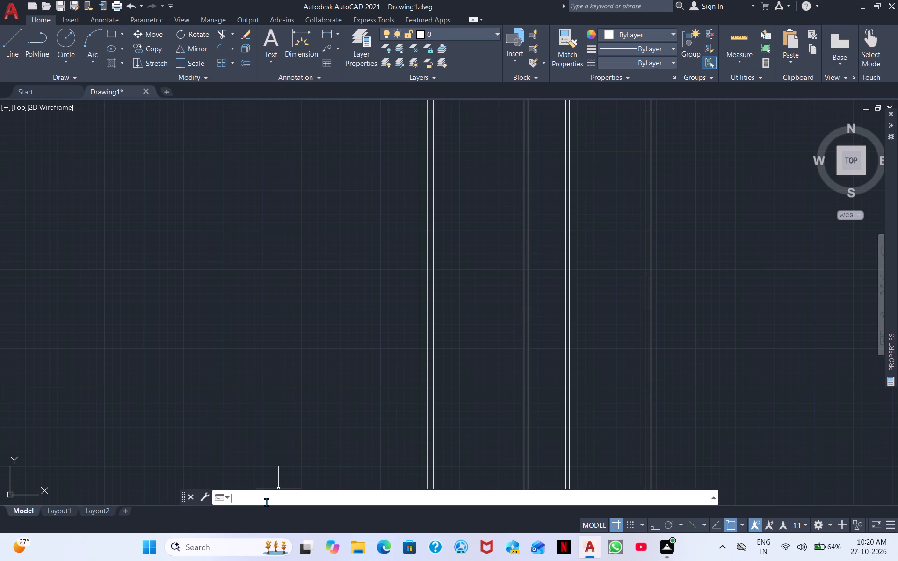
pyautogui.press('x')
pyautogui.write('l')
pyautogui.press('space')
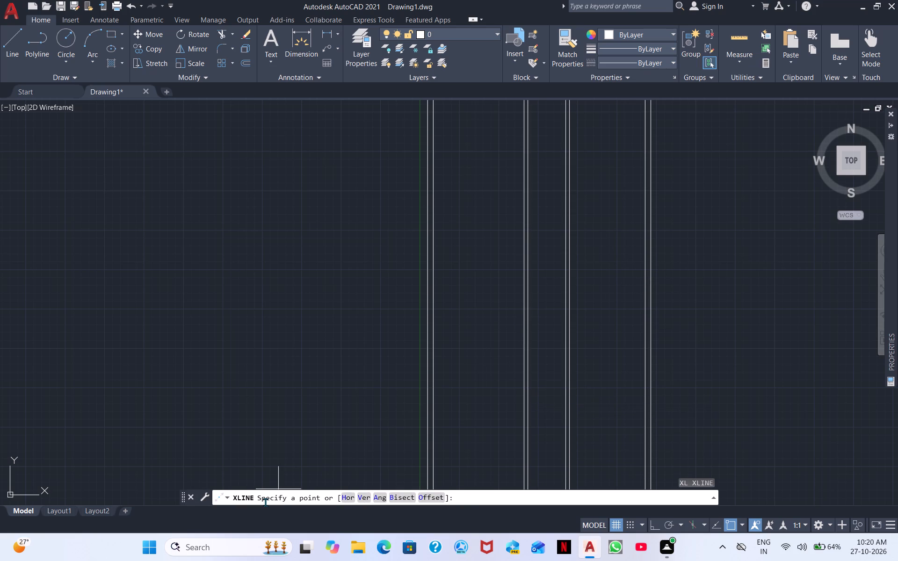
pyautogui.click(351, 501)
pyautogui.click(663, 149)
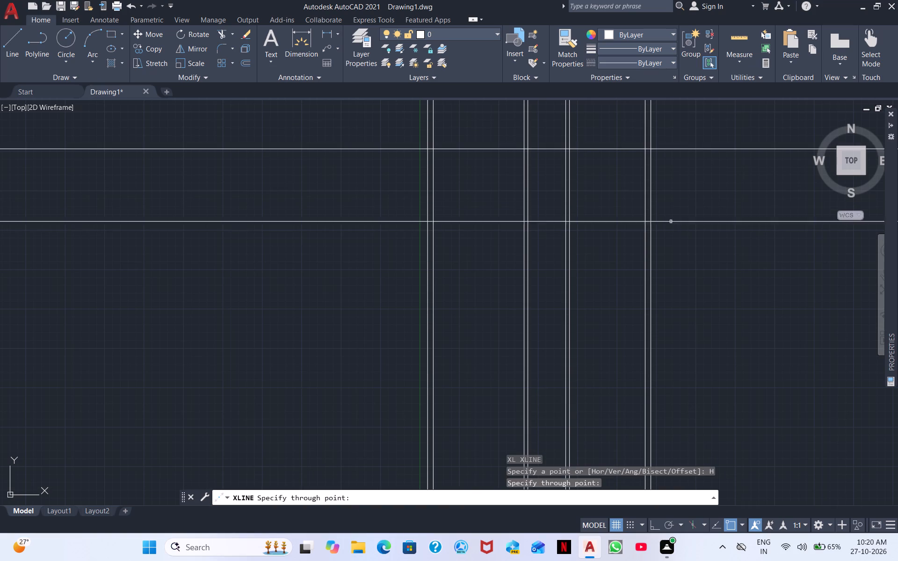
pyautogui.rightClick(572, 247)
pyautogui.moveTo(585, 227); pyautogui.dragTo(532, 374, button='middle')
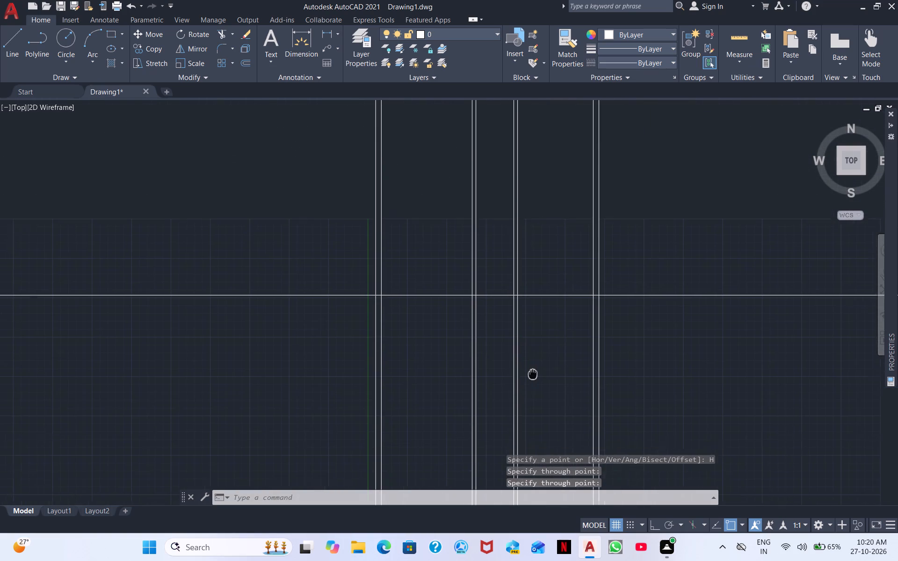
pyautogui.moveTo(532, 374); pyautogui.dragTo(527, 382, button='middle')
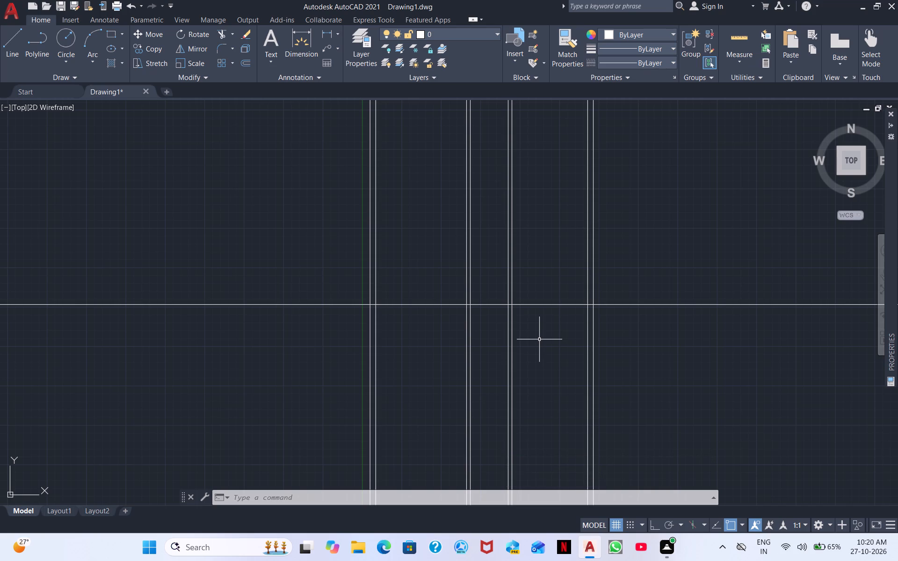
# Offset the horizontal construction line 9" downward to form the top outer wall's thickness.
pyautogui.write('o')
pyautogui.press('space')
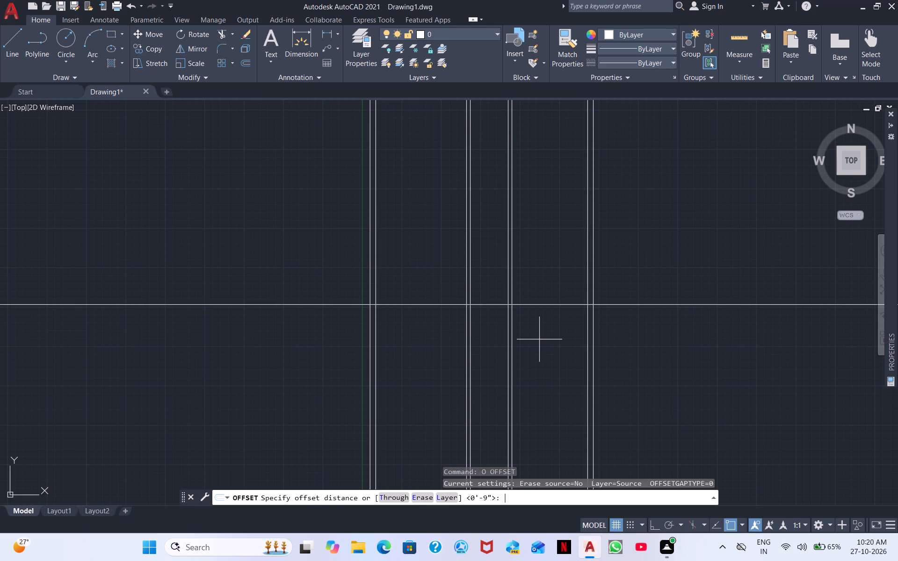
pyautogui.press('space')
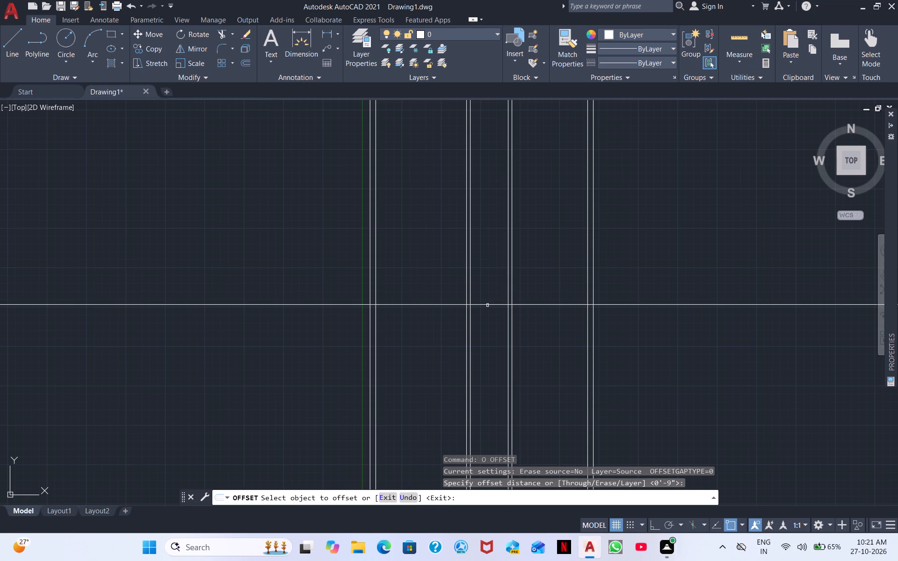
pyautogui.click(487, 305)
pyautogui.click(483, 321)
pyautogui.moveTo(553, 333); pyautogui.dragTo(561, 274, button='middle')
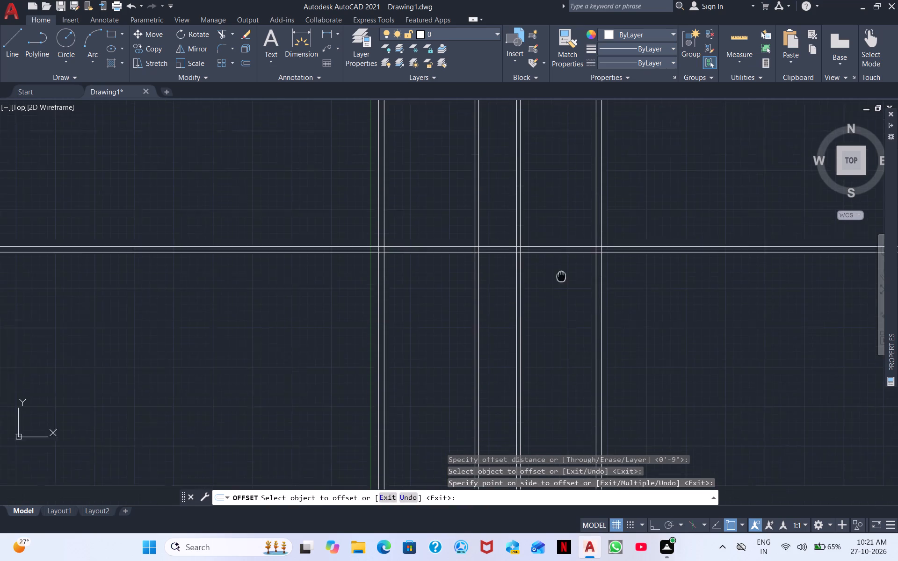
pyautogui.moveTo(561, 274); pyautogui.dragTo(559, 259, button='middle')
pyautogui.scroll(2, 548, 303)
pyautogui.moveTo(553, 312); pyautogui.dragTo(559, 401, button='middle')
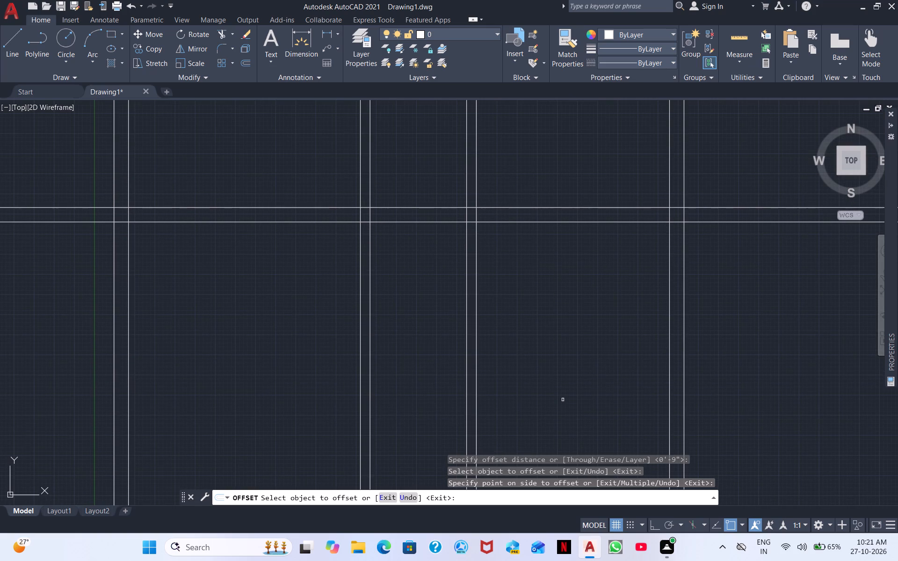
pyautogui.press('space')
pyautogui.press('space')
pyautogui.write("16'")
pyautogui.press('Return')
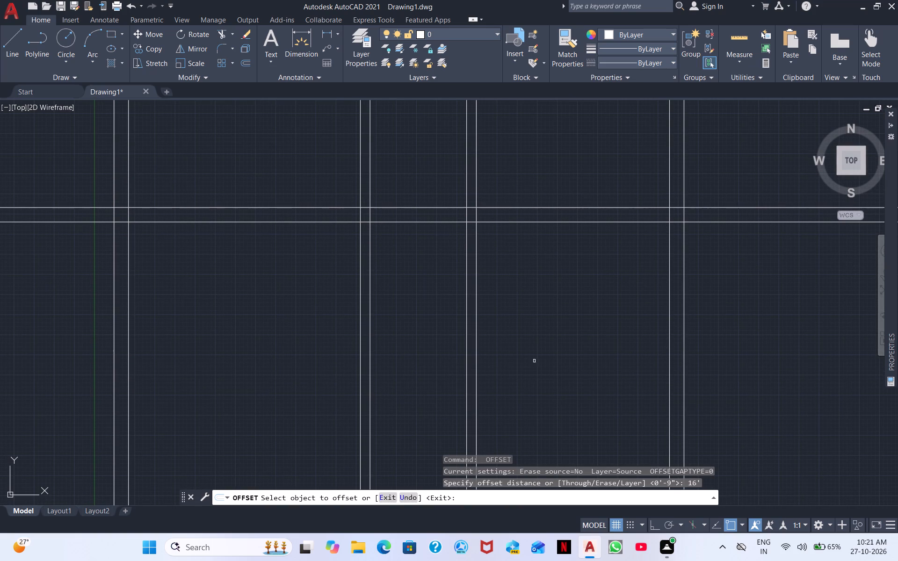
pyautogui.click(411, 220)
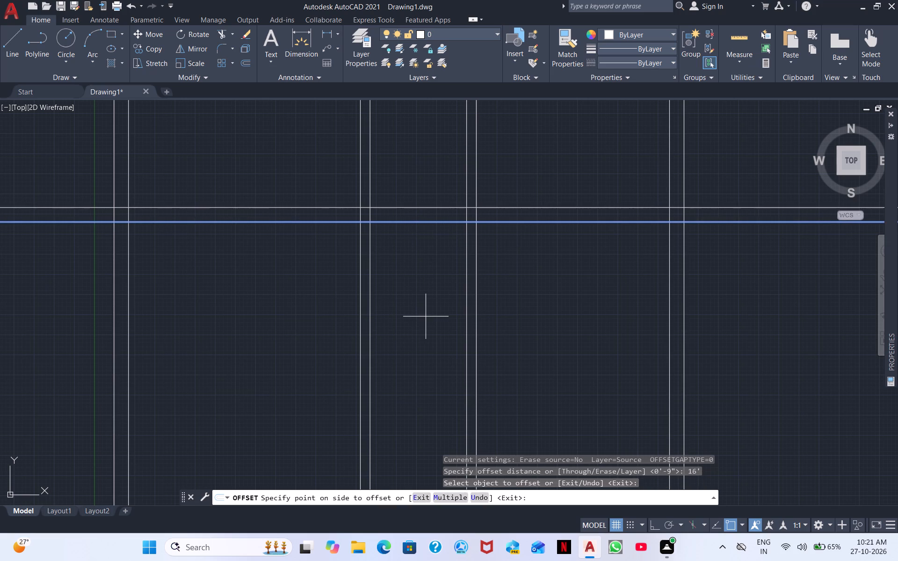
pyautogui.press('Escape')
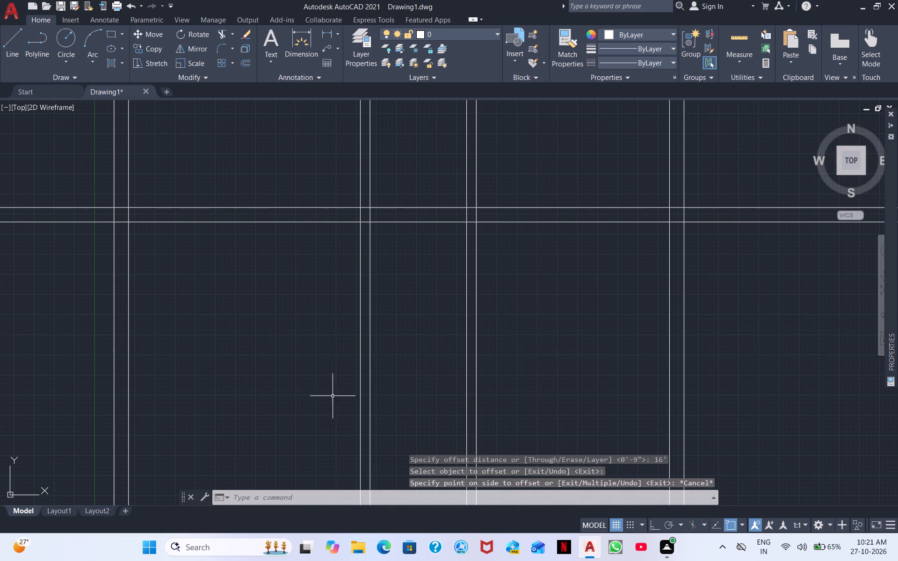
# Trim the vertical lines above the top wall and the horizontal lines extending beyond both outer side walls.
pyautogui.click(221, 36)
pyautogui.scroll(-3, 244, 137)
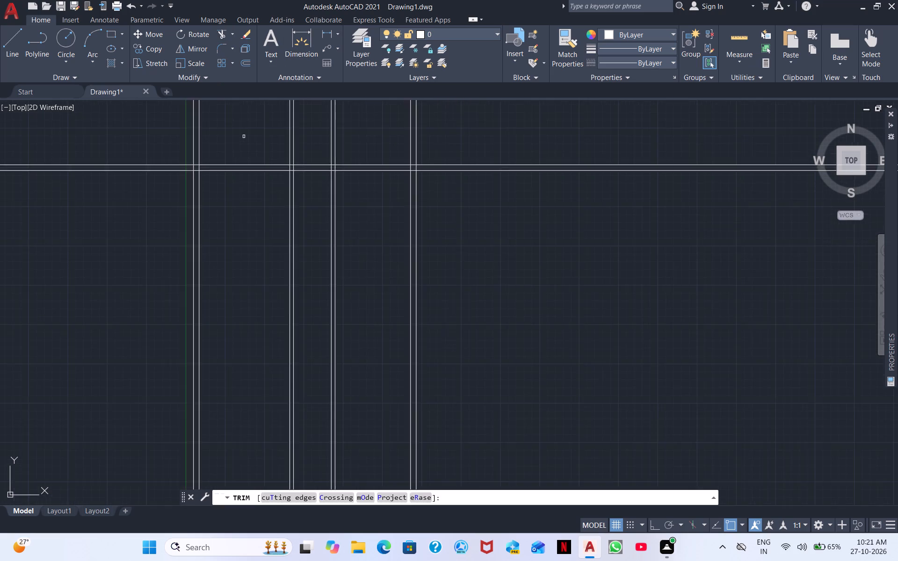
pyautogui.moveTo(253, 132); pyautogui.dragTo(252, 241, button='middle')
pyautogui.moveTo(210, 189); pyautogui.dragTo(337, 187)
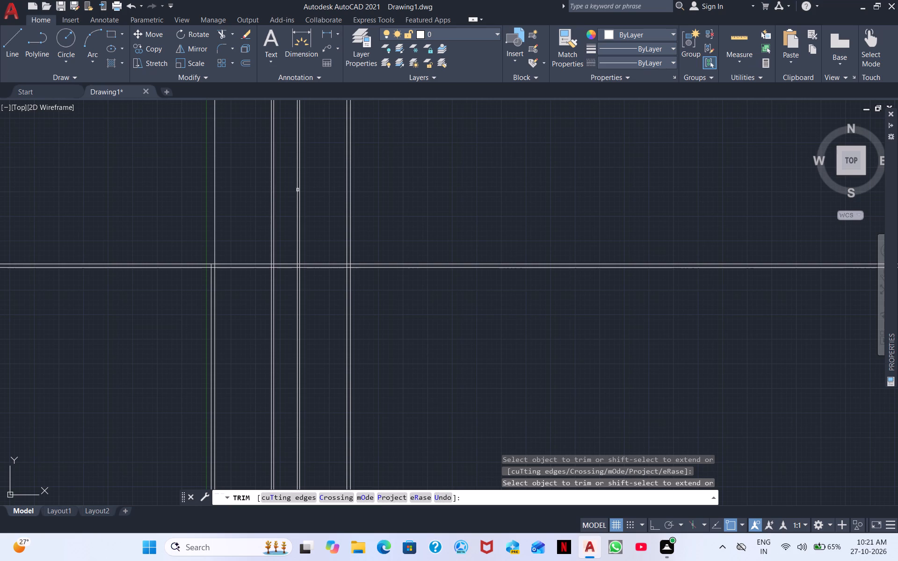
pyautogui.moveTo(190, 195); pyautogui.dragTo(415, 305)
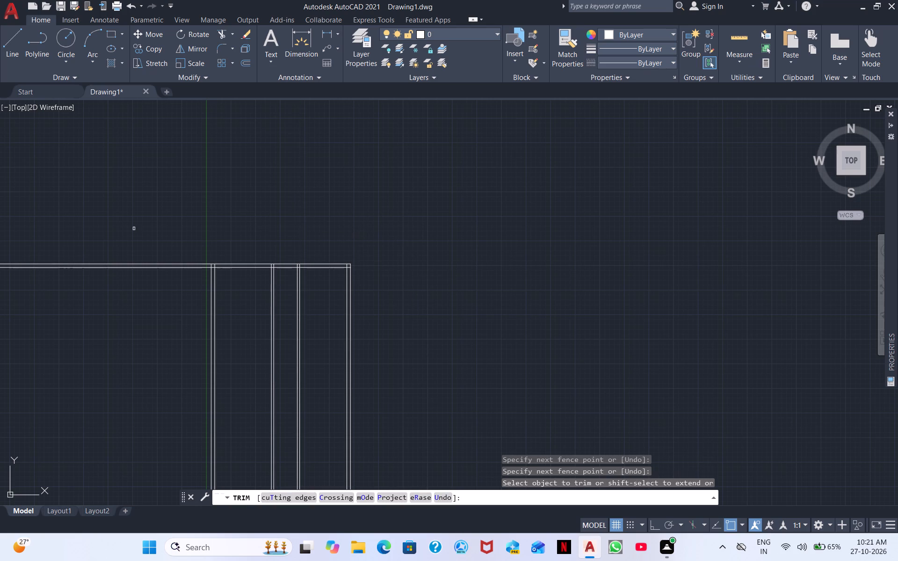
pyautogui.moveTo(155, 229); pyautogui.dragTo(166, 316)
pyautogui.rightClick(378, 187)
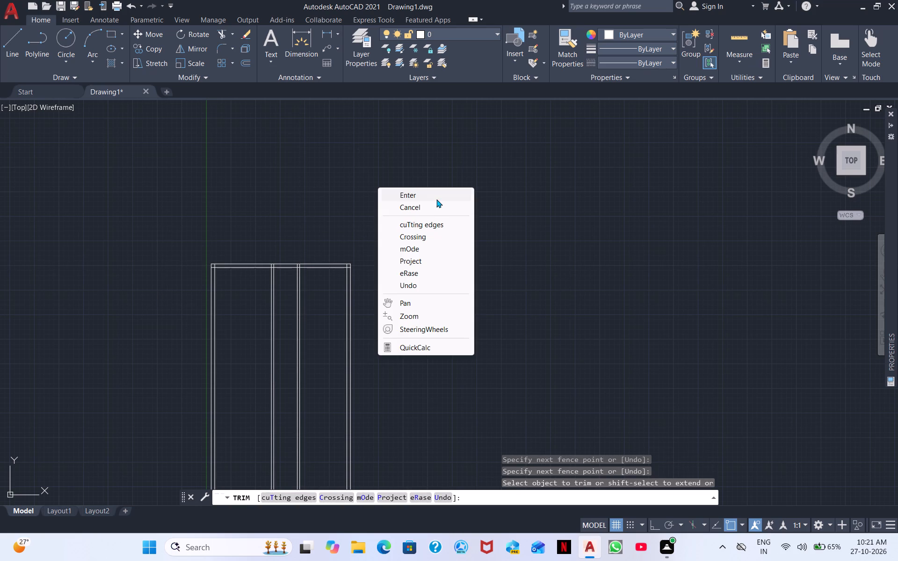
pyautogui.click(416, 205)
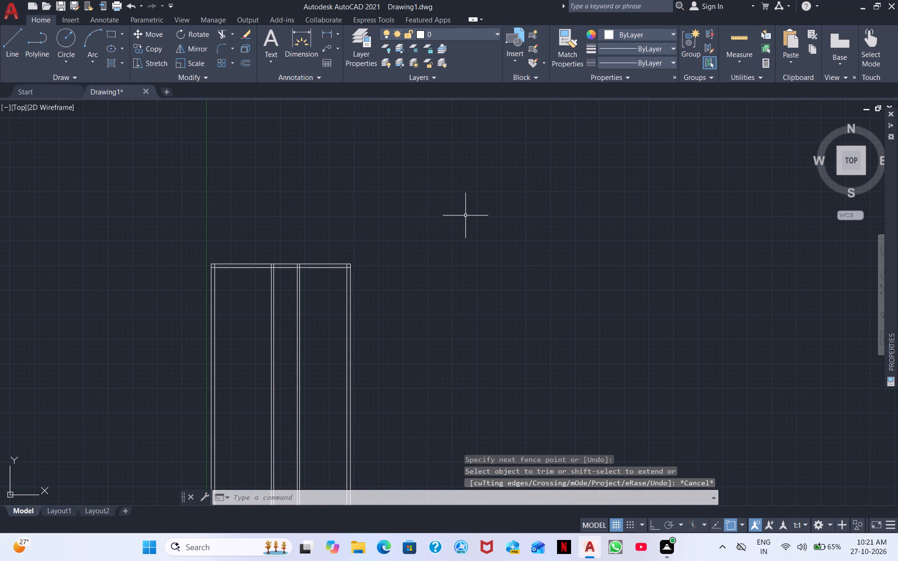
# Offset the top wall's inner line 16' downward to set the room length.
pyautogui.write('o')
pyautogui.press('space')
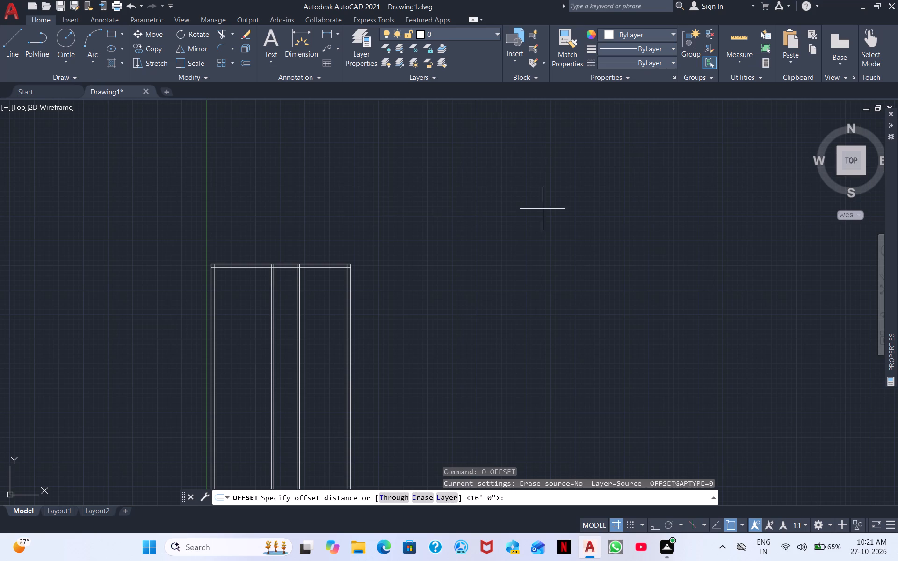
pyautogui.scroll(-1, 526, 309)
pyautogui.scroll(1, 500, 308)
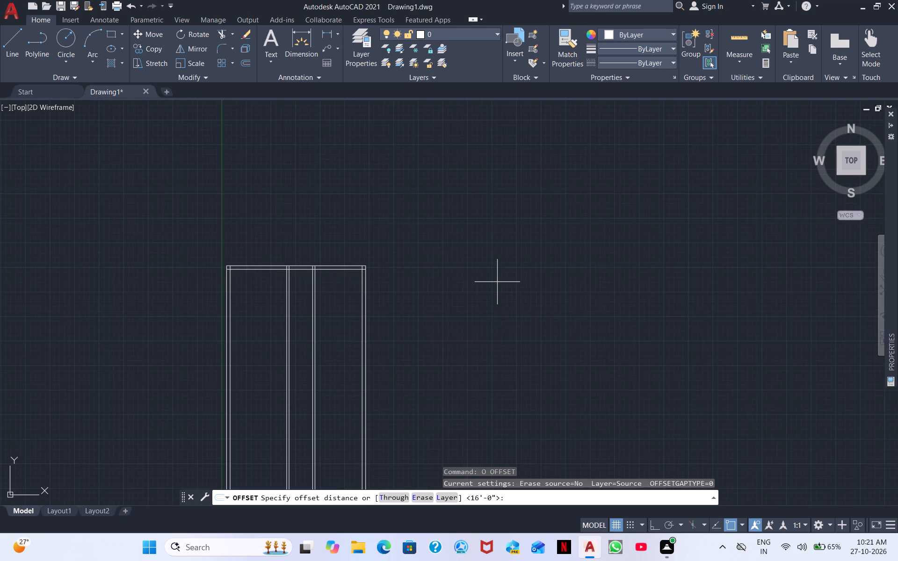
pyautogui.press('space')
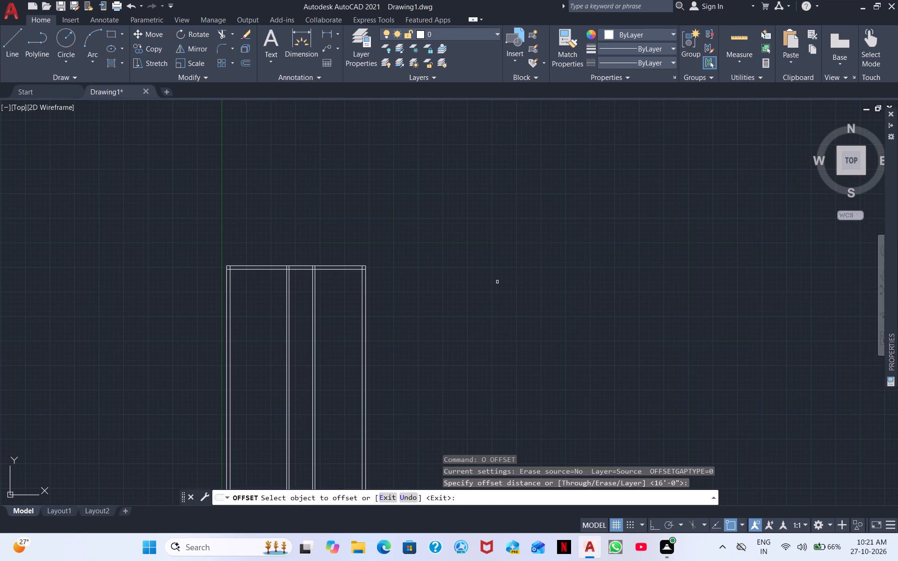
pyautogui.scroll(3, 251, 256)
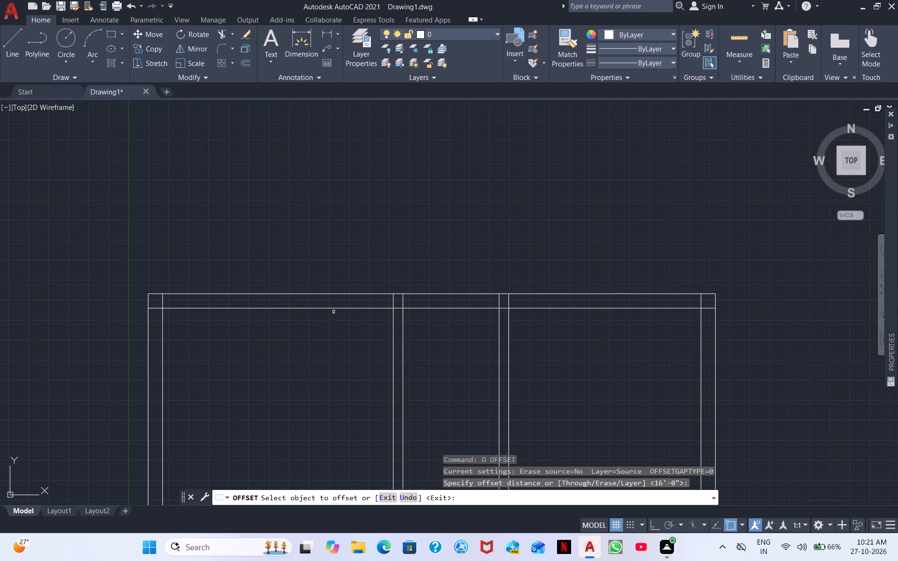
pyautogui.click(337, 308)
pyautogui.click(319, 345)
pyautogui.scroll(-2, 316, 347)
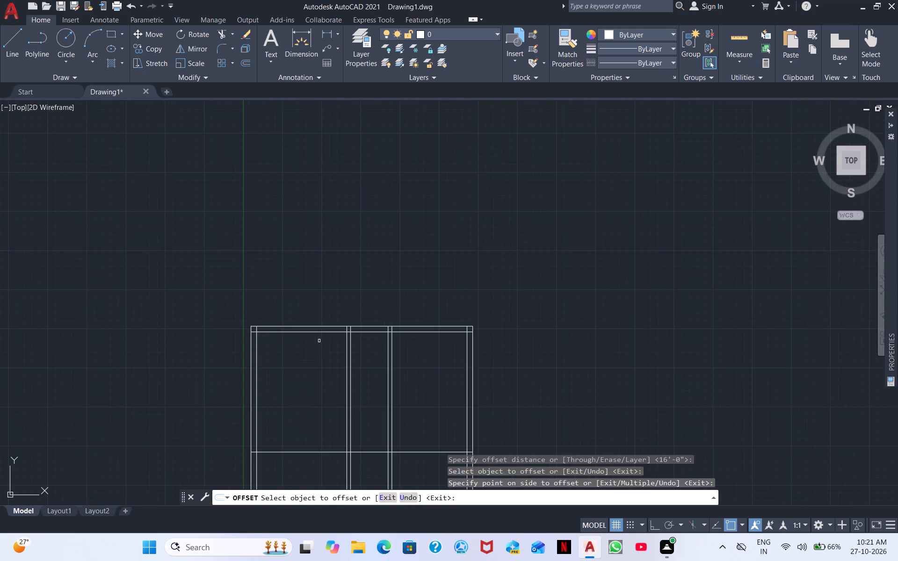
pyautogui.scroll(-1, 320, 339)
pyautogui.moveTo(273, 380); pyautogui.dragTo(358, 228, button='middle')
pyautogui.scroll(2, 382, 241)
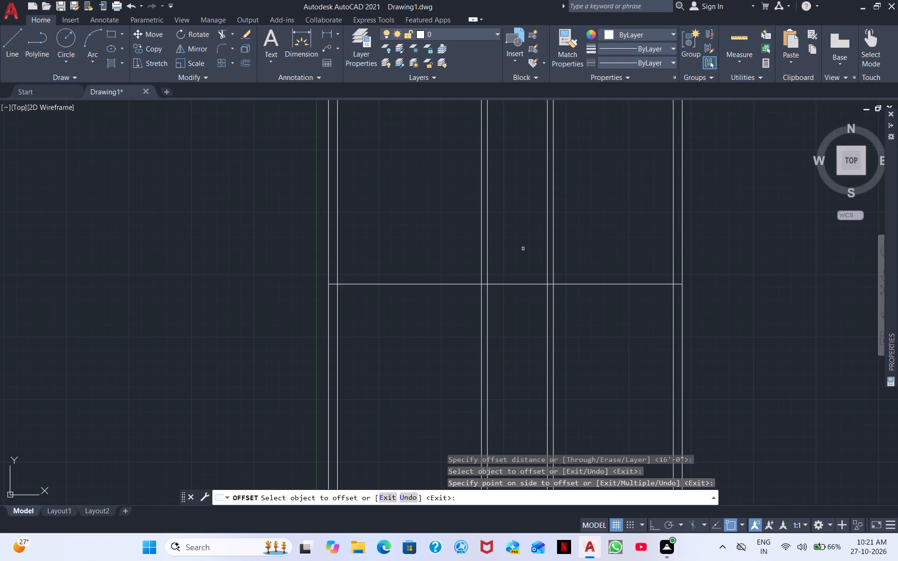
pyautogui.moveTo(537, 245); pyautogui.dragTo(465, 367, button='middle')
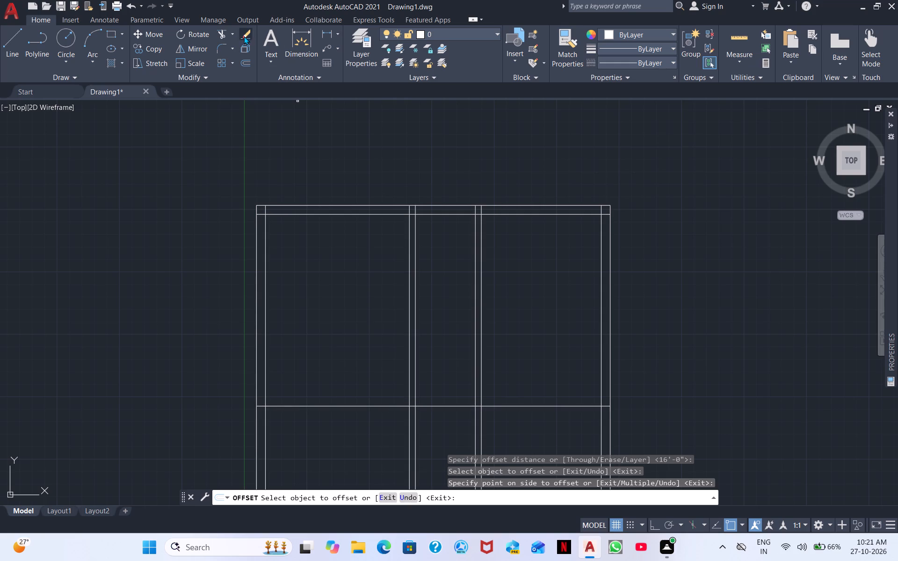
# Trim the top wall's inner line where it crosses the second vertical wall.
pyautogui.click(225, 33)
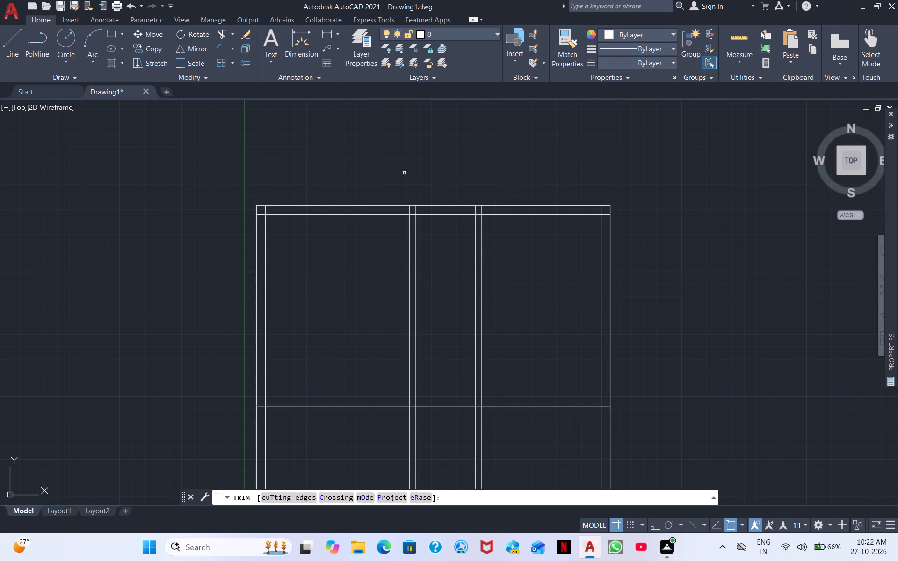
pyautogui.click(413, 214)
# Trim away the 16' offset line beyond the second vertical wall so it spans only the first room.
pyautogui.moveTo(420, 393); pyautogui.dragTo(424, 404)
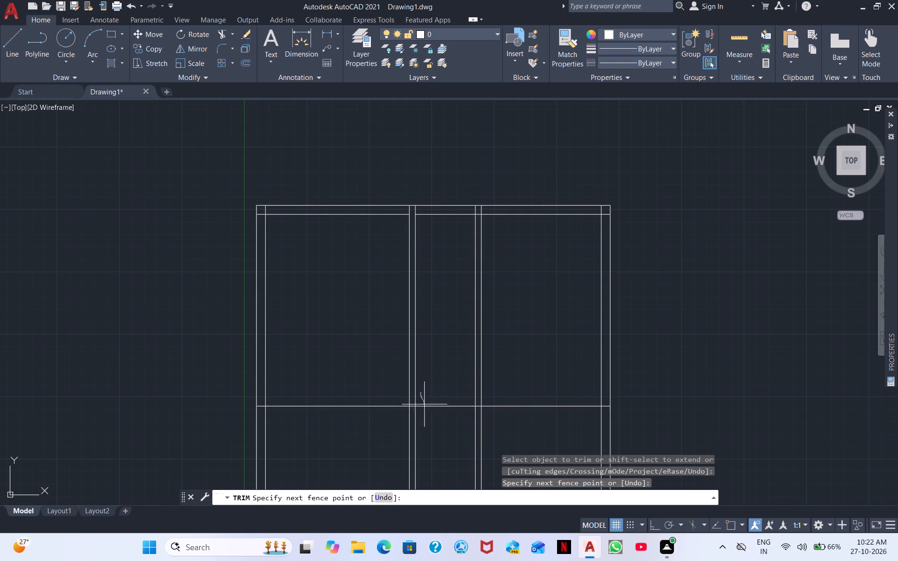
pyautogui.moveTo(424, 404); pyautogui.dragTo(430, 424)
pyautogui.scroll(3, 491, 409)
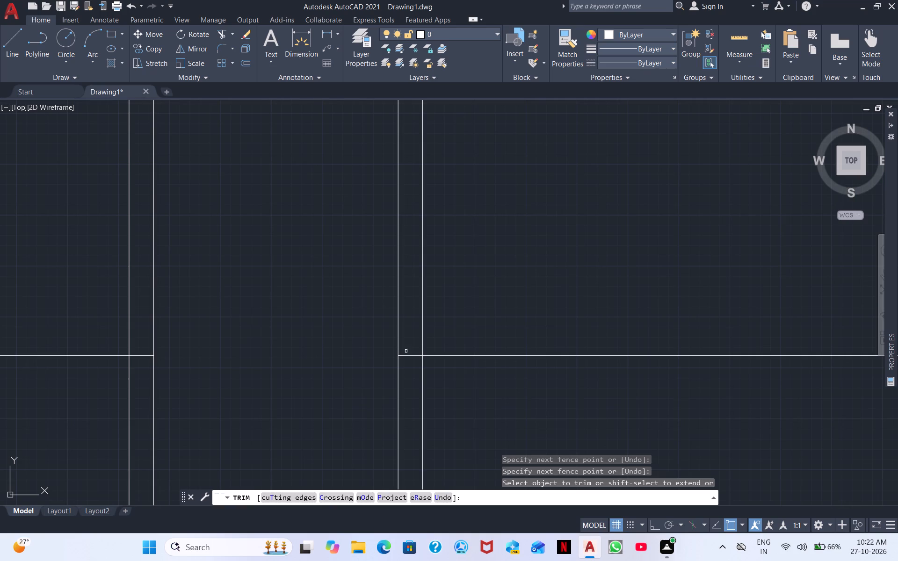
pyautogui.moveTo(406, 352); pyautogui.dragTo(407, 374)
pyautogui.moveTo(471, 337); pyautogui.dragTo(475, 403)
pyautogui.scroll(-3, 550, 255)
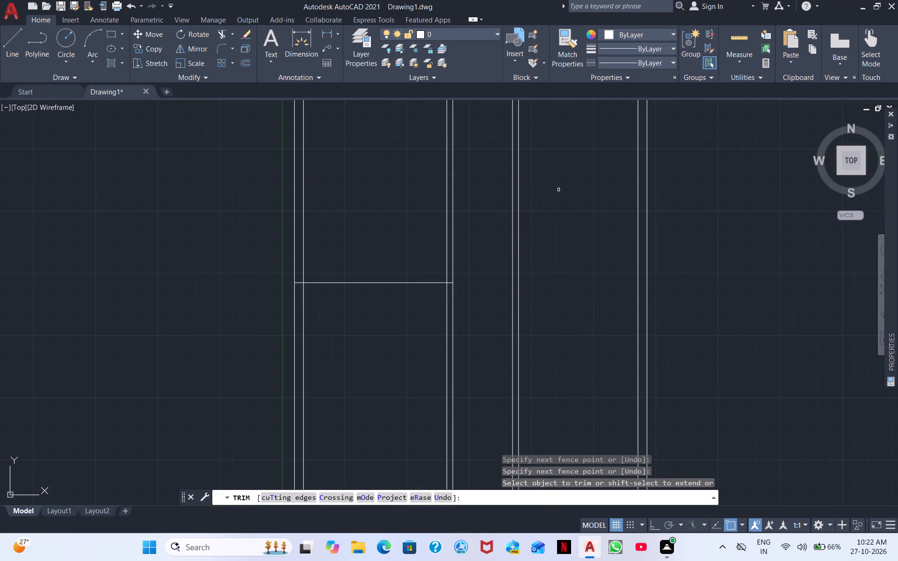
# Trim the top wall's inner line where it crosses the third vertical wall and finish trimming.
pyautogui.moveTo(558, 186); pyautogui.dragTo(502, 406, button='middle')
pyautogui.scroll(4, 456, 314)
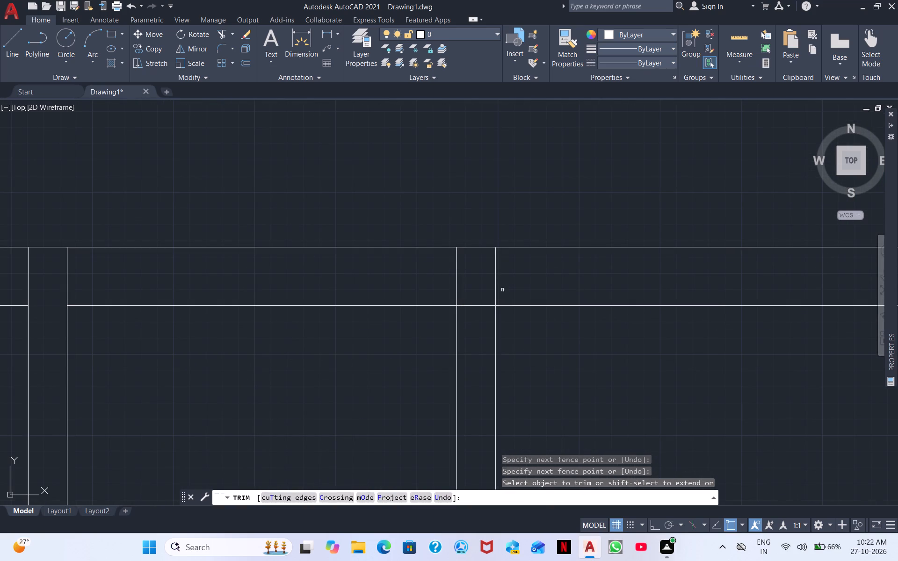
pyautogui.click(467, 306)
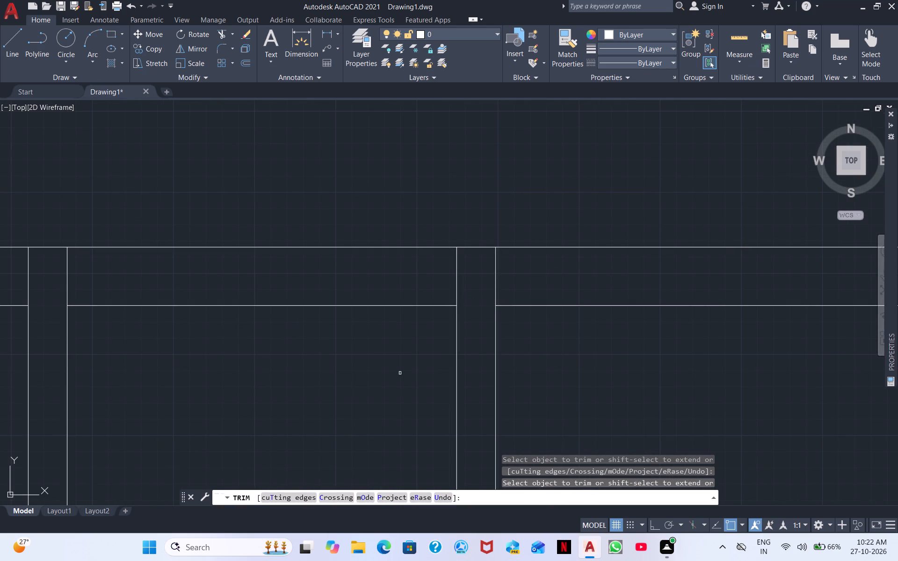
pyautogui.moveTo(398, 374); pyautogui.dragTo(395, 379, button='right')
pyautogui.click(440, 221)
# Offset the first room's lower wall line 9" downward to give the horizontal wall its thickness.
pyautogui.scroll(-2, 274, 353)
pyautogui.moveTo(309, 333); pyautogui.dragTo(463, 236, button='middle')
pyautogui.moveTo(406, 320); pyautogui.dragTo(581, 147, button='middle')
pyautogui.scroll(-1, 504, 274)
pyautogui.moveTo(474, 309); pyautogui.dragTo(511, 229, button='middle')
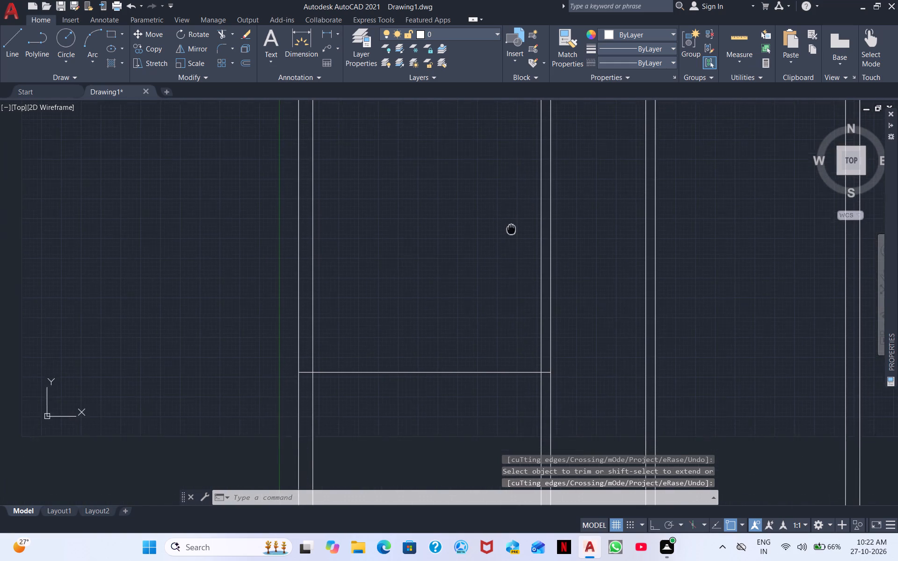
pyautogui.moveTo(511, 229); pyautogui.dragTo(512, 214, button='middle')
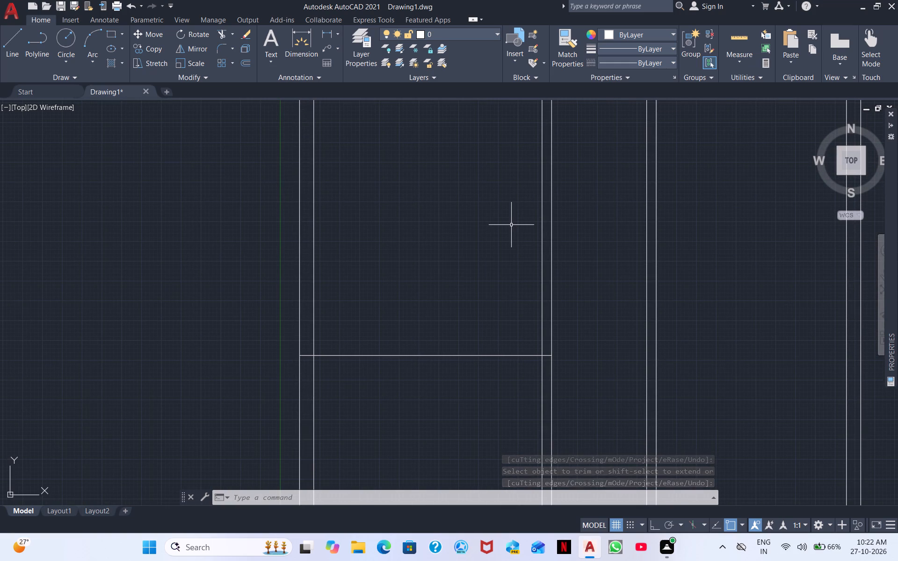
pyautogui.write('o')
pyautogui.press('space')
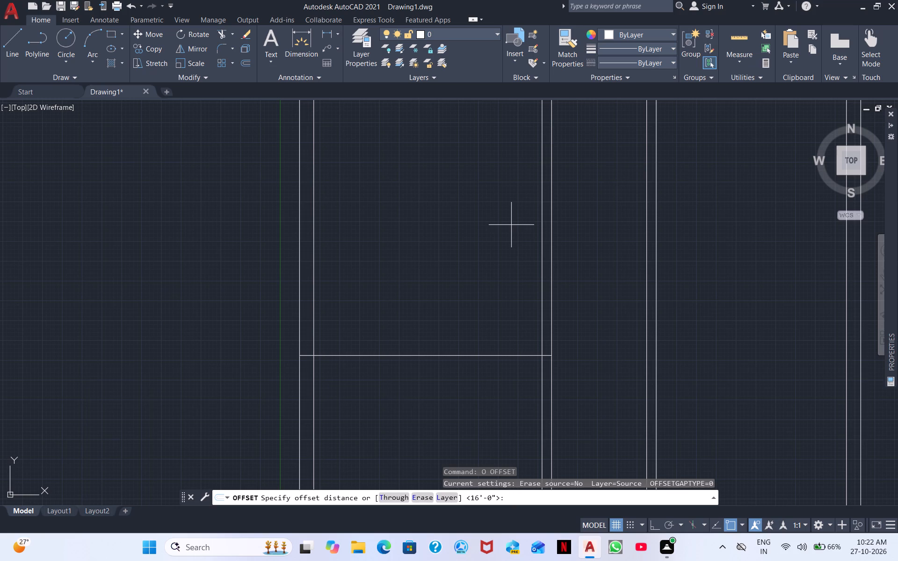
pyautogui.press('9')
pyautogui.hotkey('shift', '"')
pyautogui.hotkey('shift', 'Return')
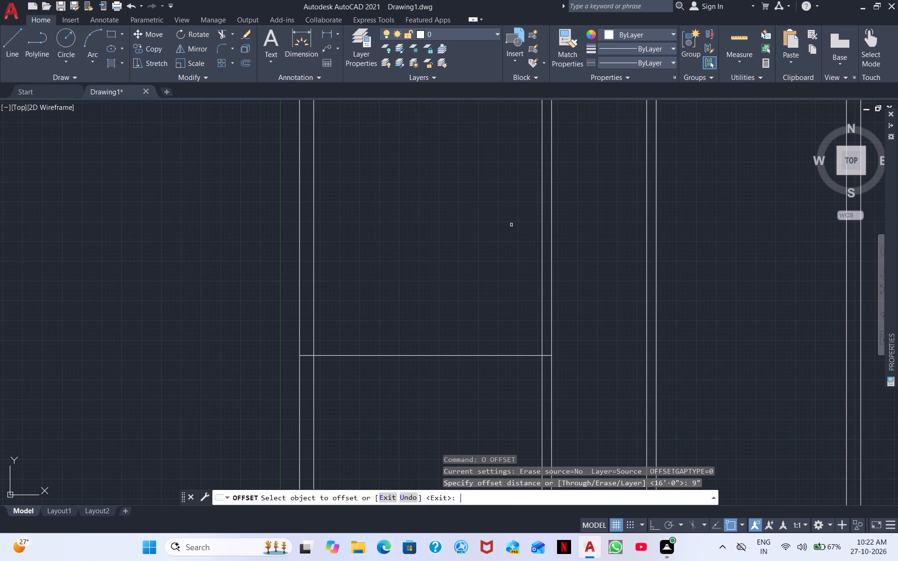
pyautogui.click(446, 355)
pyautogui.click(440, 369)
pyautogui.scroll(-2, 477, 348)
pyautogui.moveTo(516, 309); pyautogui.dragTo(519, 309, button='middle')
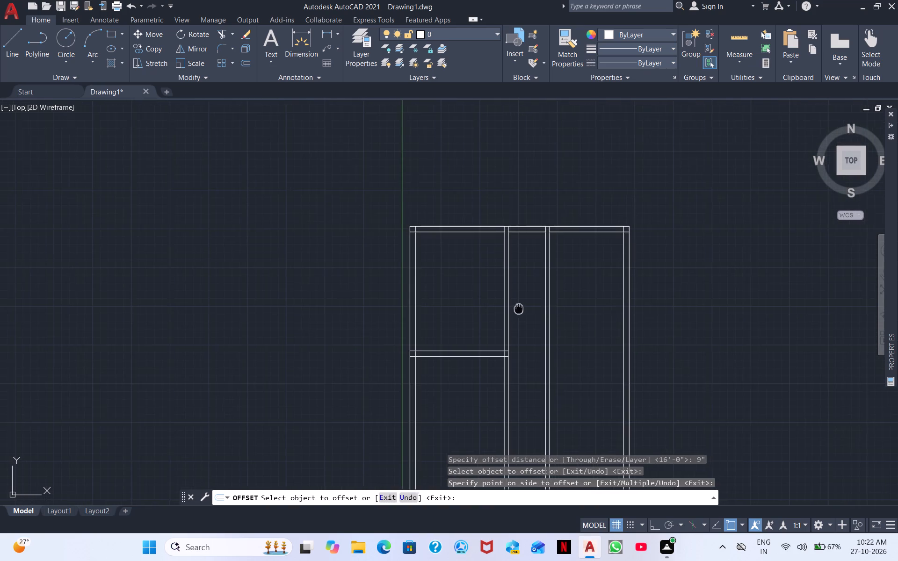
pyautogui.moveTo(519, 309); pyautogui.dragTo(372, 319, button='middle')
pyautogui.scroll(2, 391, 298)
pyautogui.middleClick(388, 306)
pyautogui.scroll(-1, 387, 306)
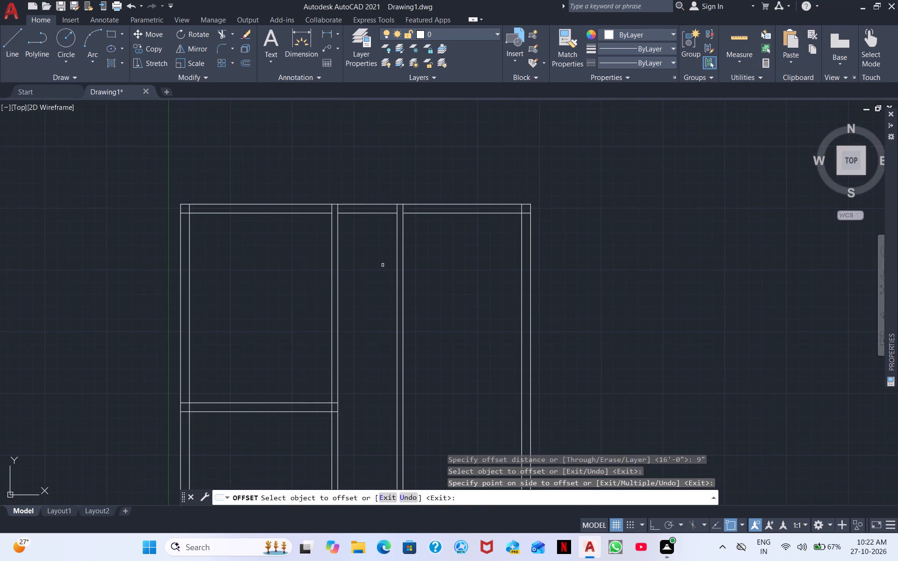
pyautogui.rightClick(381, 268)
pyautogui.click(434, 281)
# Offset the top wall's inner line in the narrow middle room 6' downward.
pyautogui.press('space')
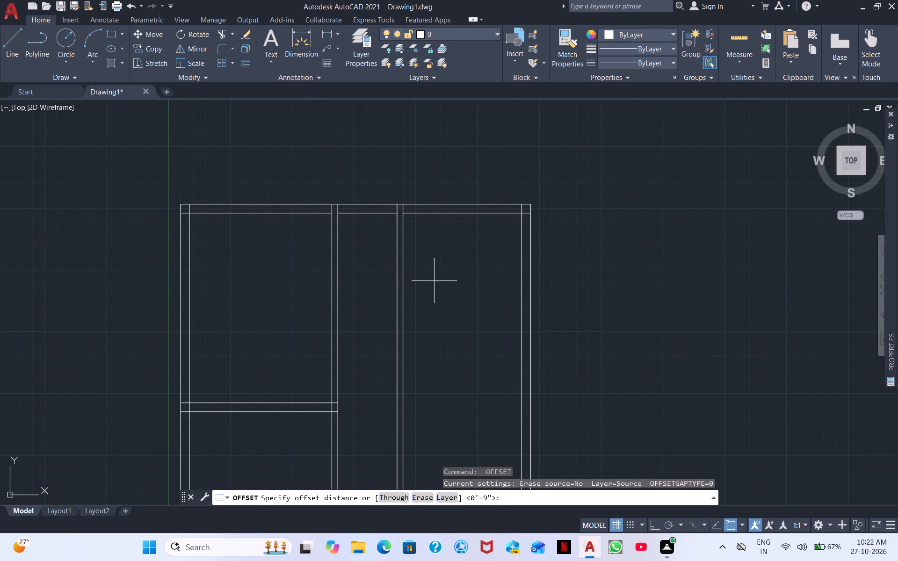
pyautogui.press('6')
pyautogui.press("'")
pyautogui.press('Return')
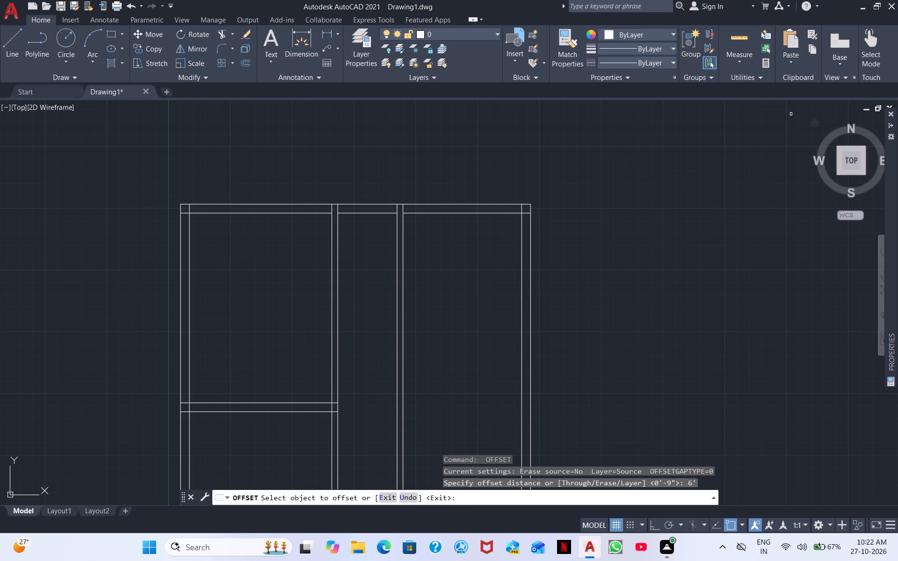
pyautogui.click(368, 214)
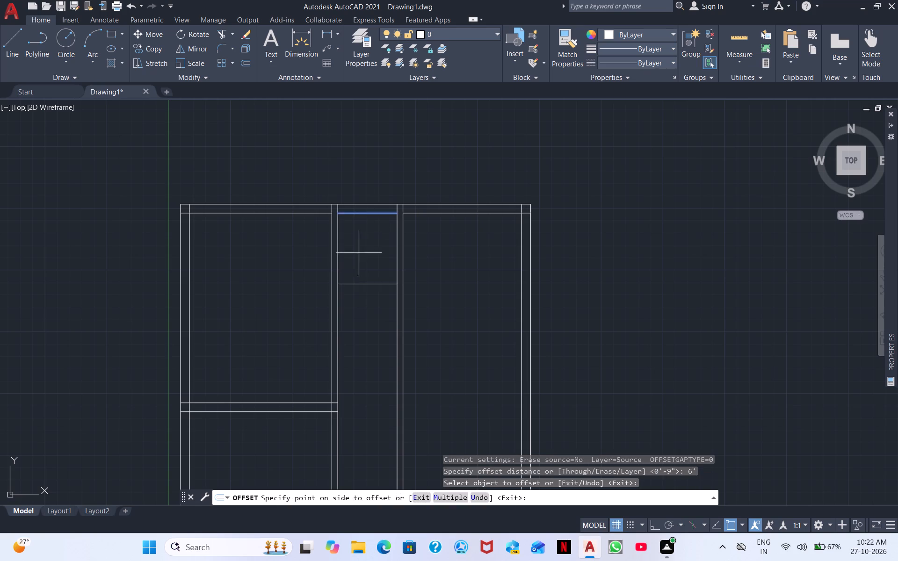
pyautogui.click(358, 259)
pyautogui.write('o')
pyautogui.press('space')
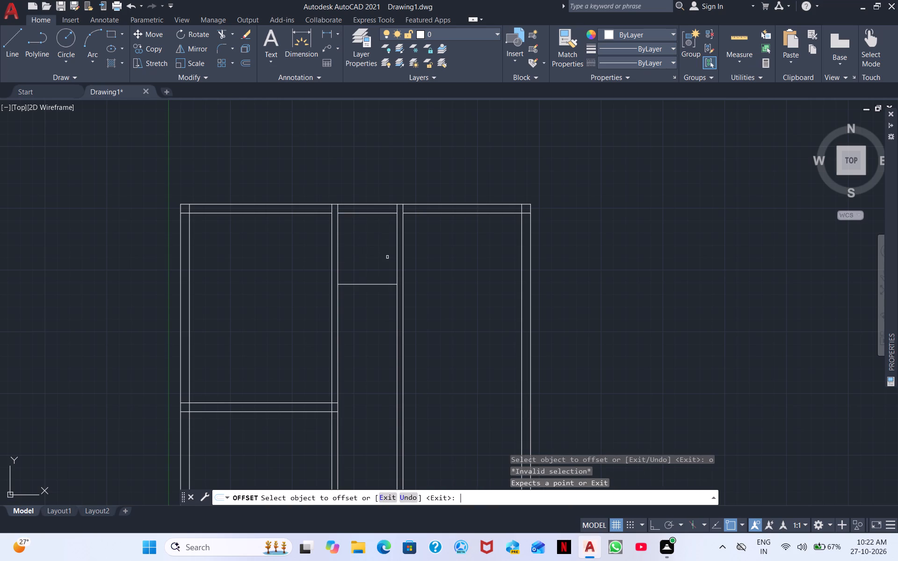
pyautogui.press('space')
# Offset the middle room's new lower line 6" downward to form its inner wall.
pyautogui.press('space')
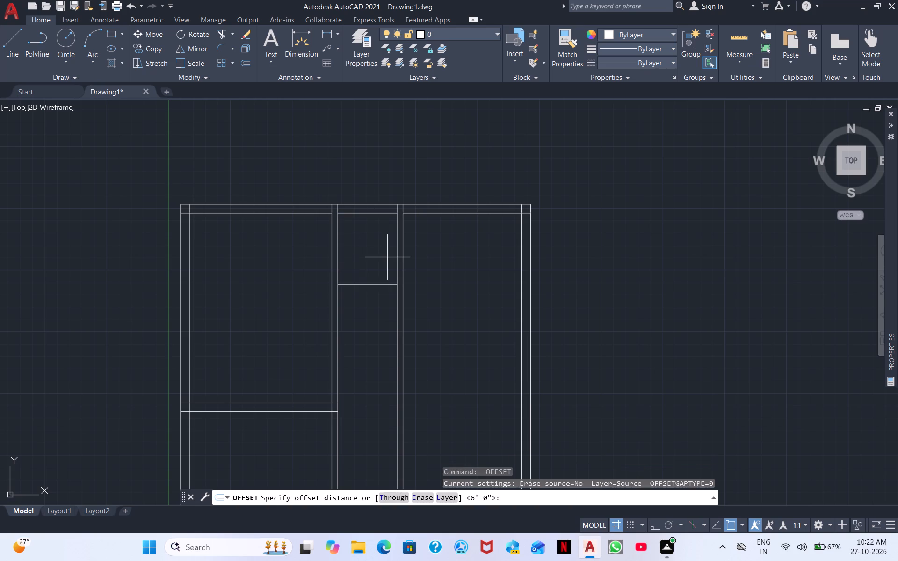
pyautogui.write('6"')
pyautogui.press('Return')
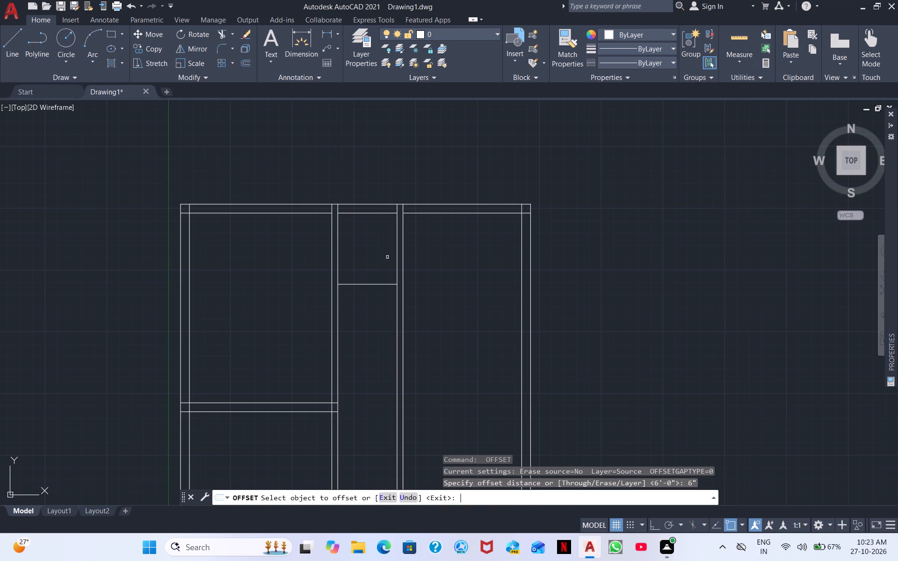
pyautogui.click(377, 285)
pyautogui.click(358, 307)
pyautogui.moveTo(451, 296); pyautogui.dragTo(353, 309, button='middle')
pyautogui.rightClick(351, 308)
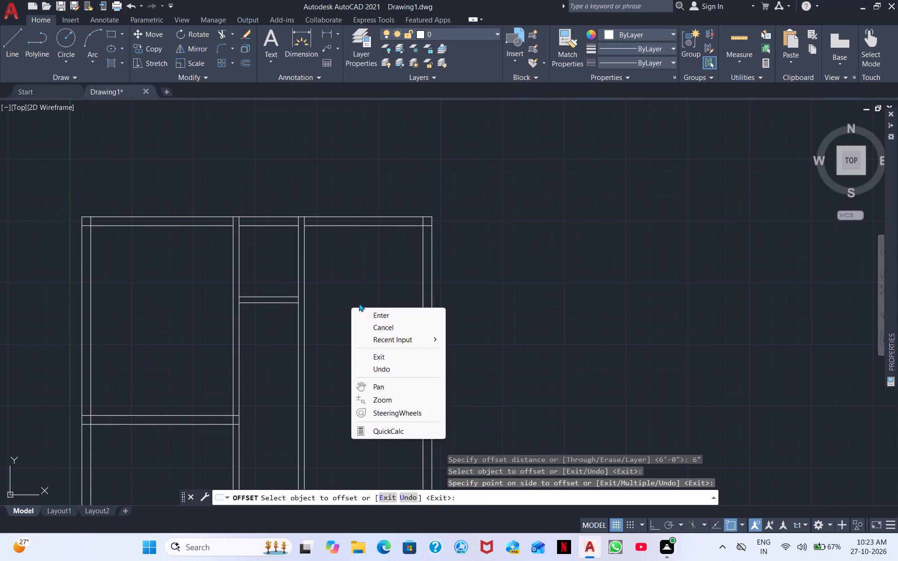
pyautogui.click(397, 312)
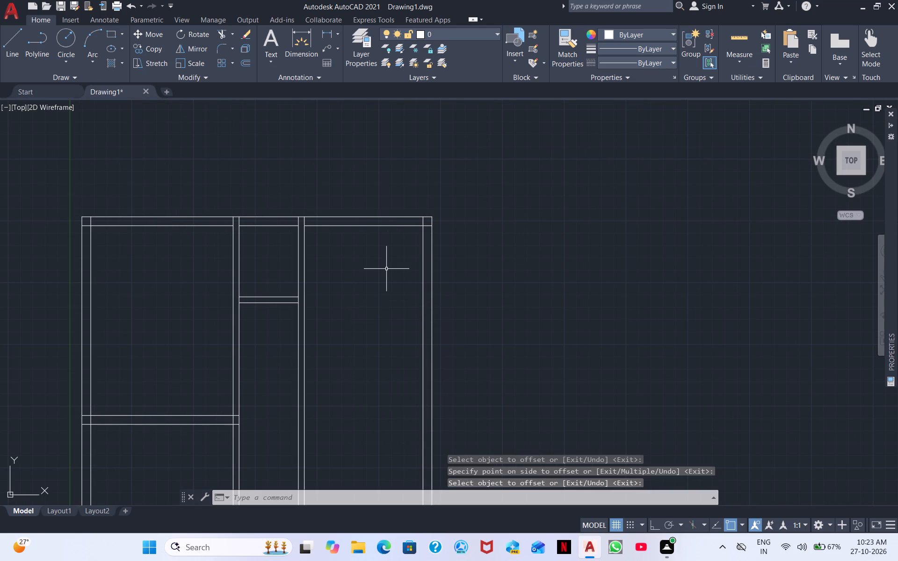
# Offset the top wall's inner line in the third room 12' downward to set the room length.
pyautogui.write('o')
pyautogui.press('space')
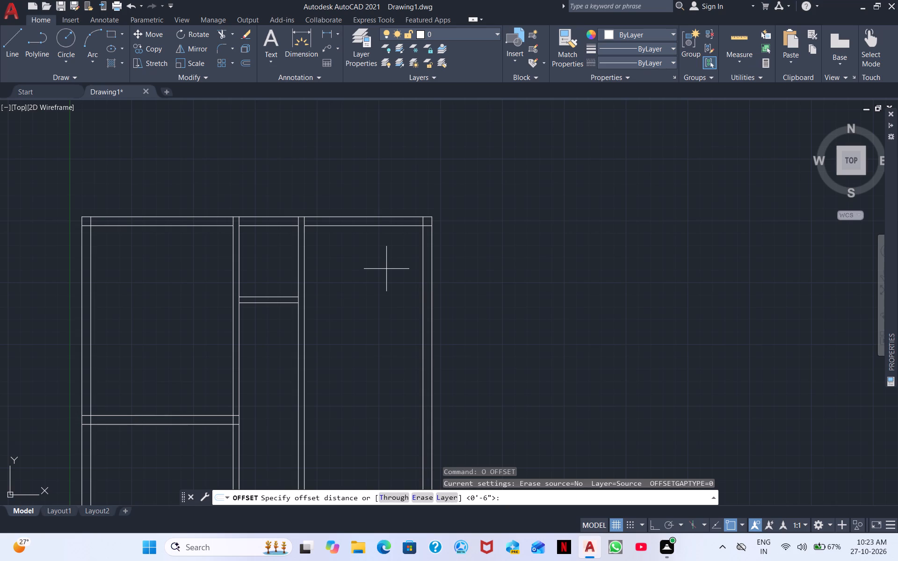
pyautogui.write("12'")
pyautogui.press('Return')
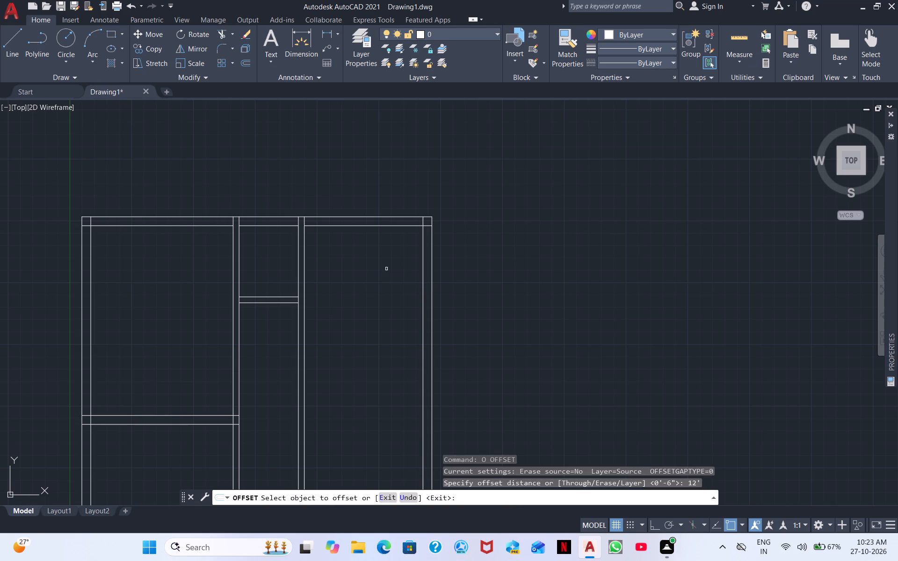
pyautogui.click(370, 227)
pyautogui.click(364, 298)
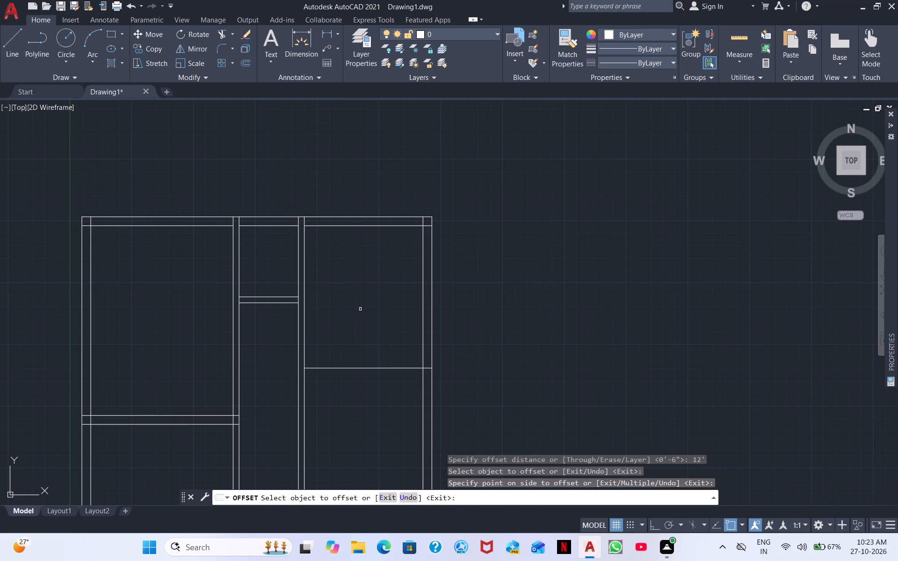
pyautogui.moveTo(362, 309); pyautogui.dragTo(371, 216, button='middle')
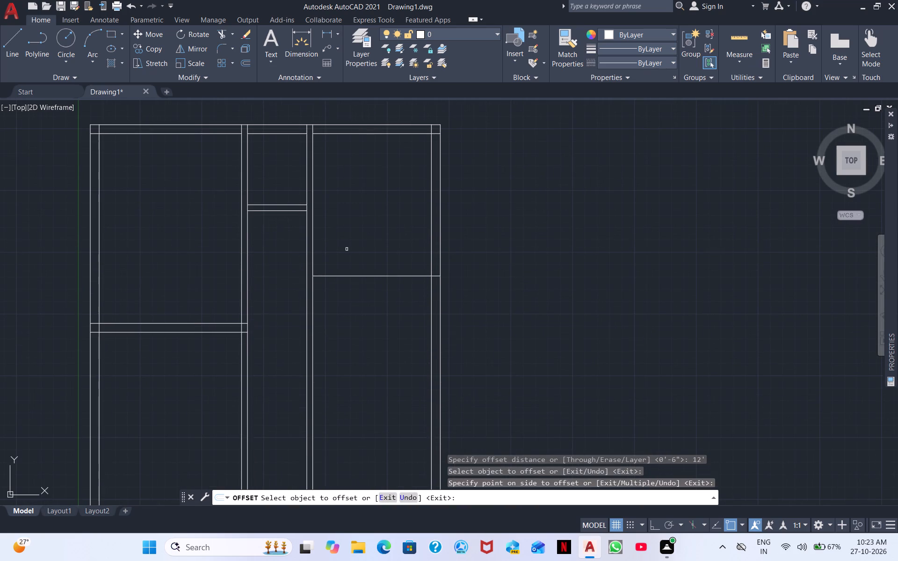
pyautogui.press('space')
# Offset the third room's new lower line 6" downward to form its inner wall.
pyautogui.press('space')
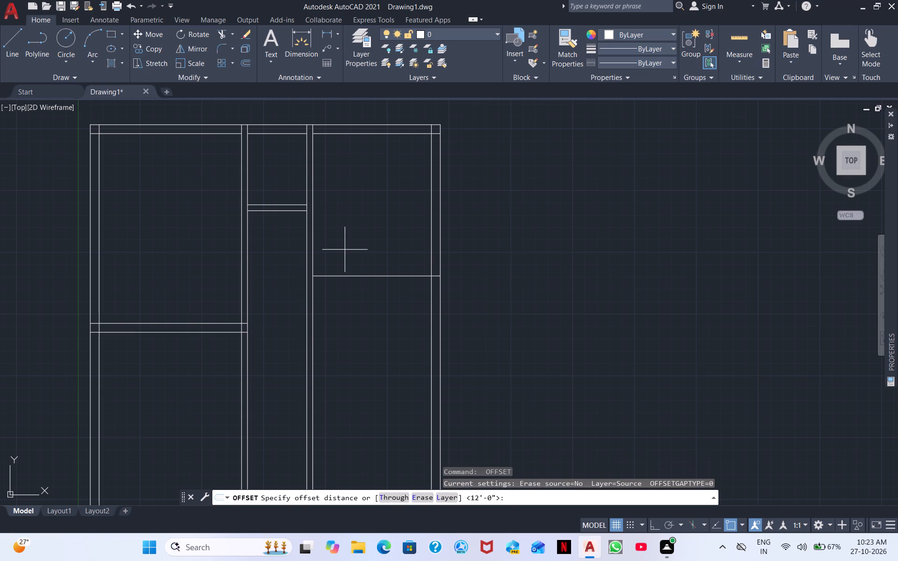
pyautogui.write('6"')
pyautogui.press('Return')
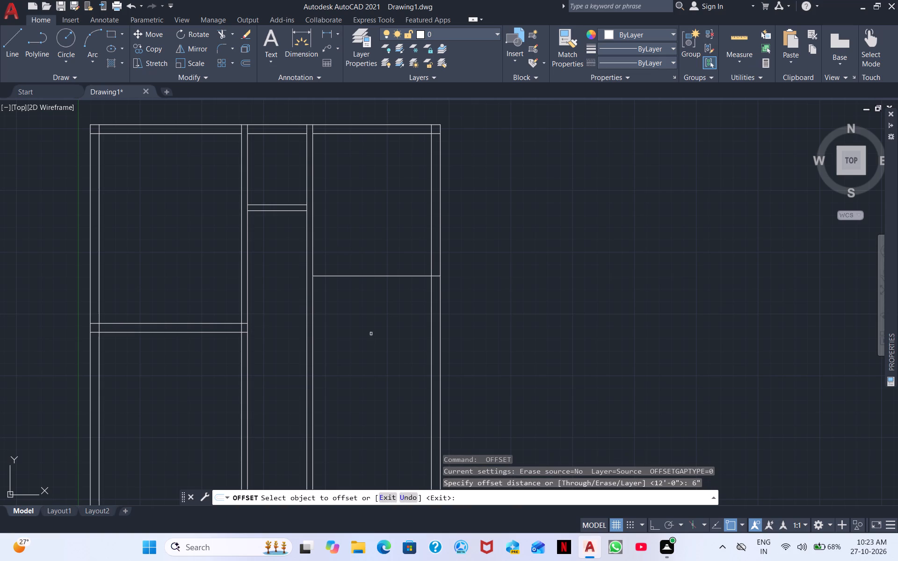
pyautogui.click(384, 275)
pyautogui.click(377, 301)
pyautogui.moveTo(378, 301); pyautogui.dragTo(403, 225, button='middle')
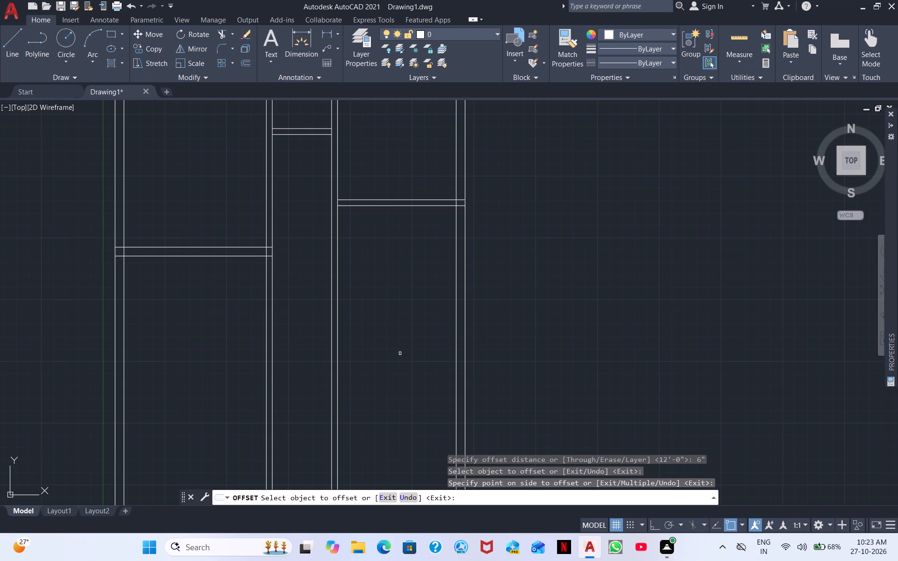
pyautogui.press('space')
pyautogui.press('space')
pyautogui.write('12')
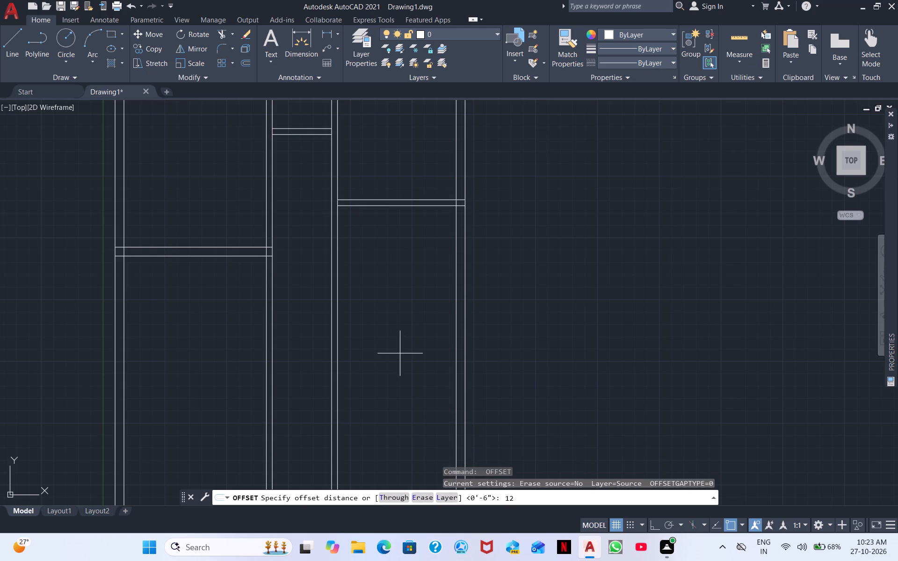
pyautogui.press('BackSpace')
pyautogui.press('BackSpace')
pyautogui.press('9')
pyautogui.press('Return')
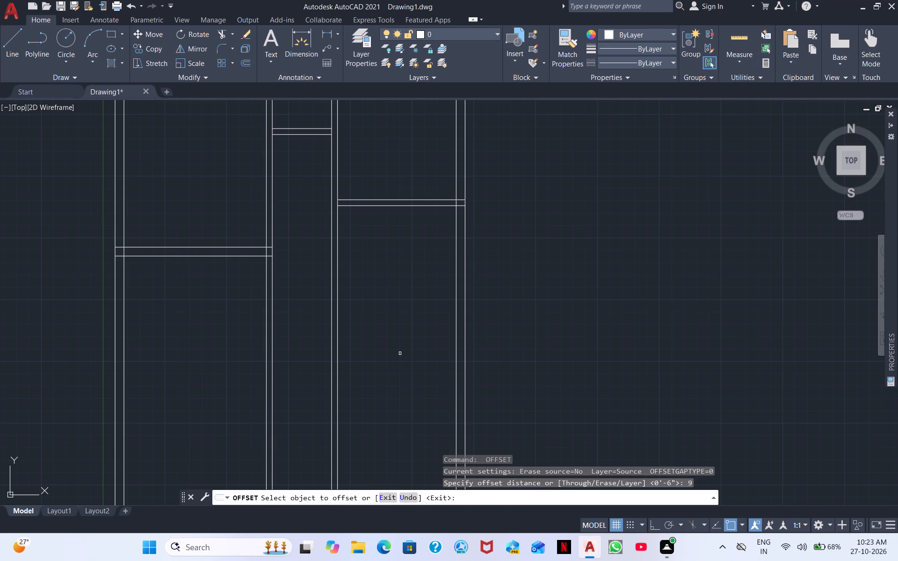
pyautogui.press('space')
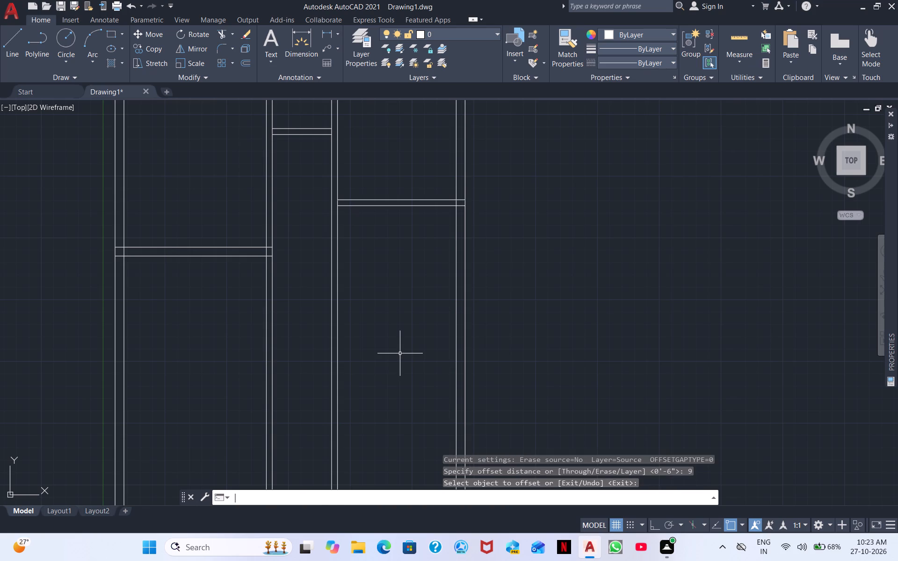
# Offset the lower line of the third room's 6" cross wall 9' downward to set the next room's length.
pyautogui.press('space')
pyautogui.write("9'")
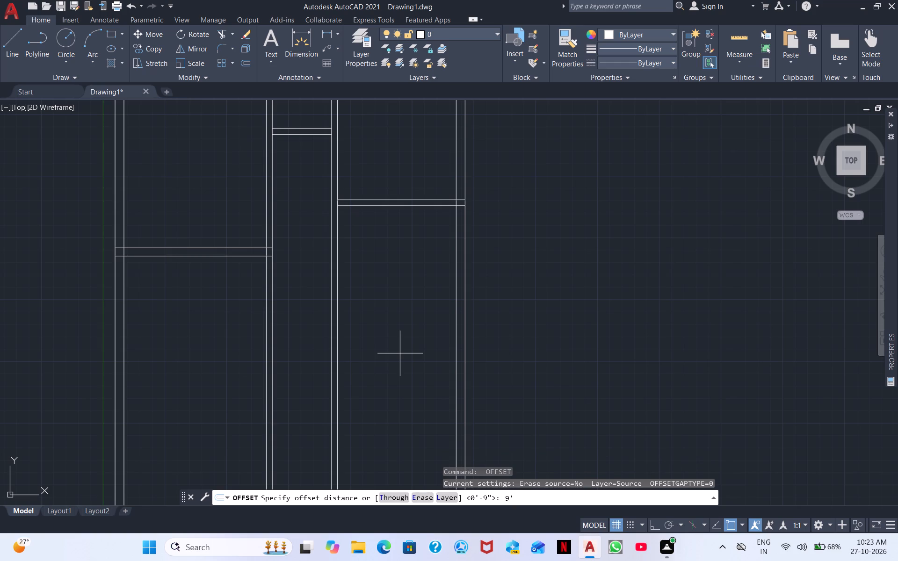
pyautogui.press('Return')
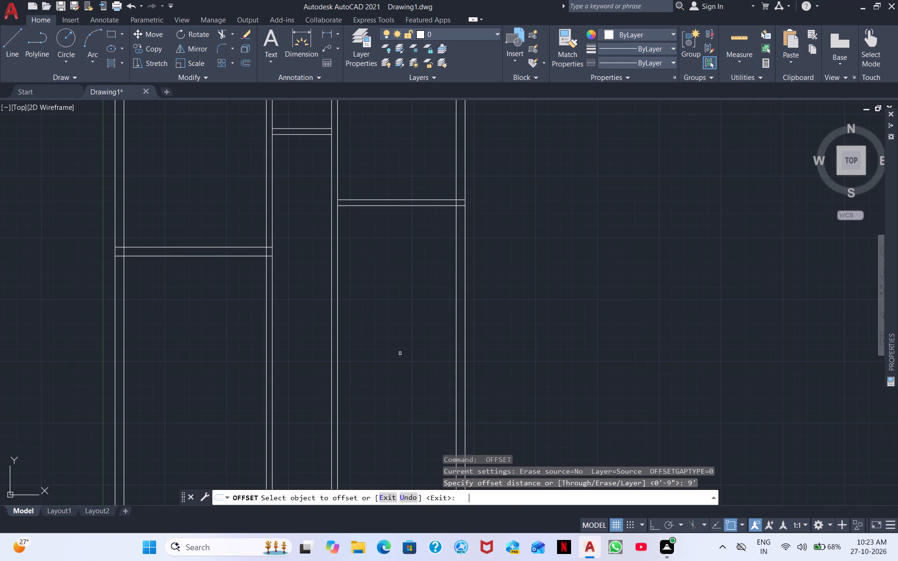
pyautogui.click(389, 207)
pyautogui.click(384, 278)
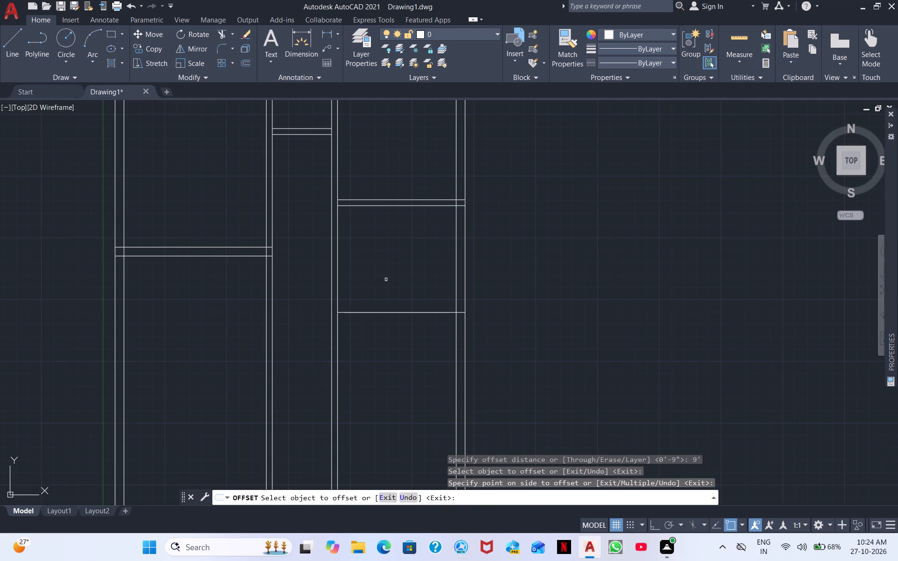
pyautogui.moveTo(388, 279); pyautogui.dragTo(369, 195, button='middle')
pyautogui.scroll(1, 368, 200)
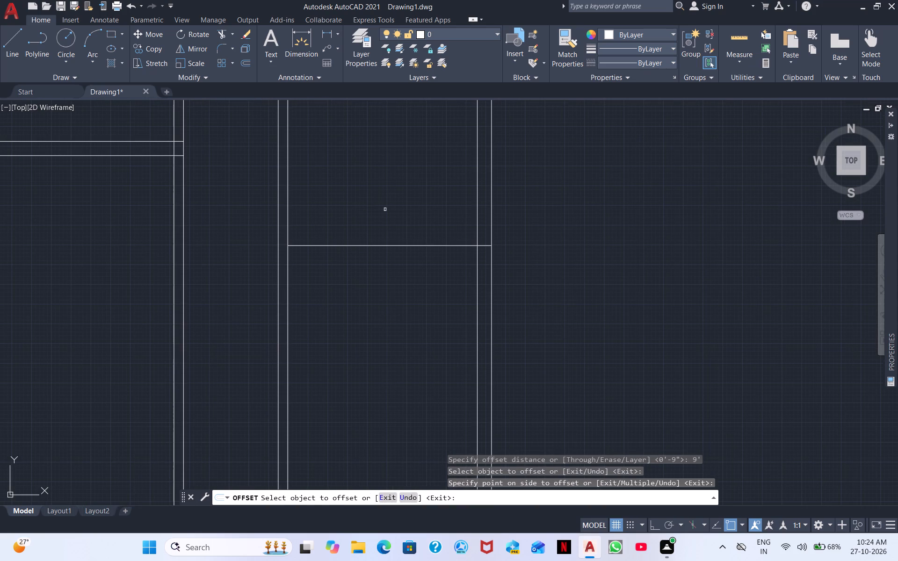
pyautogui.write('o')
pyautogui.press('space')
pyautogui.press('space')
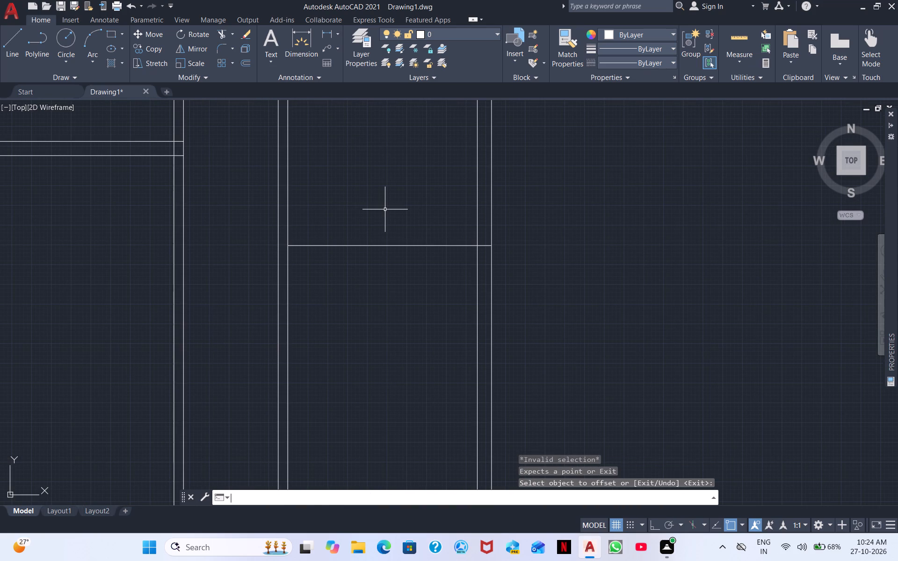
# Offset the lowest line of the room below the third room 9" downward to form its closing wall.
pyautogui.press('space')
pyautogui.write('9"')
pyautogui.press('Return')
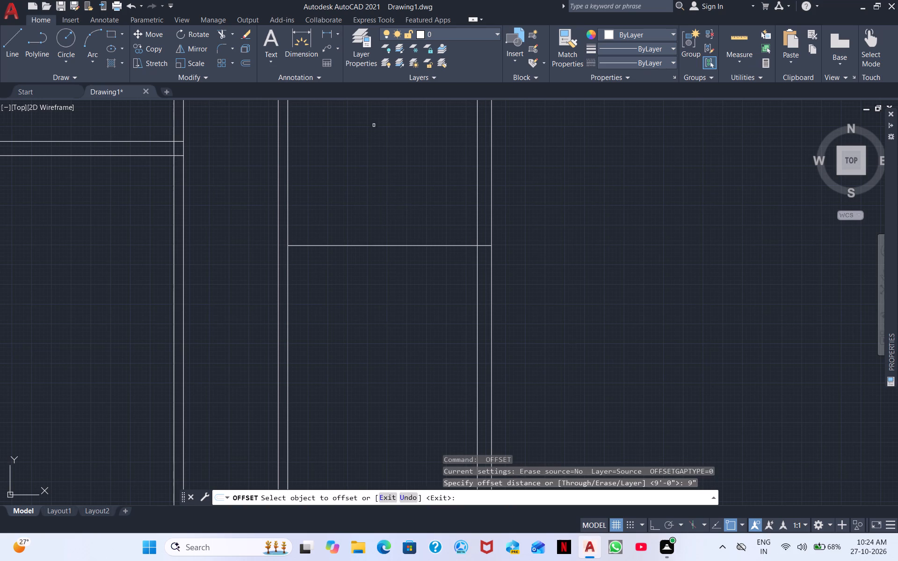
pyautogui.moveTo(387, 247); pyautogui.dragTo(387, 271)
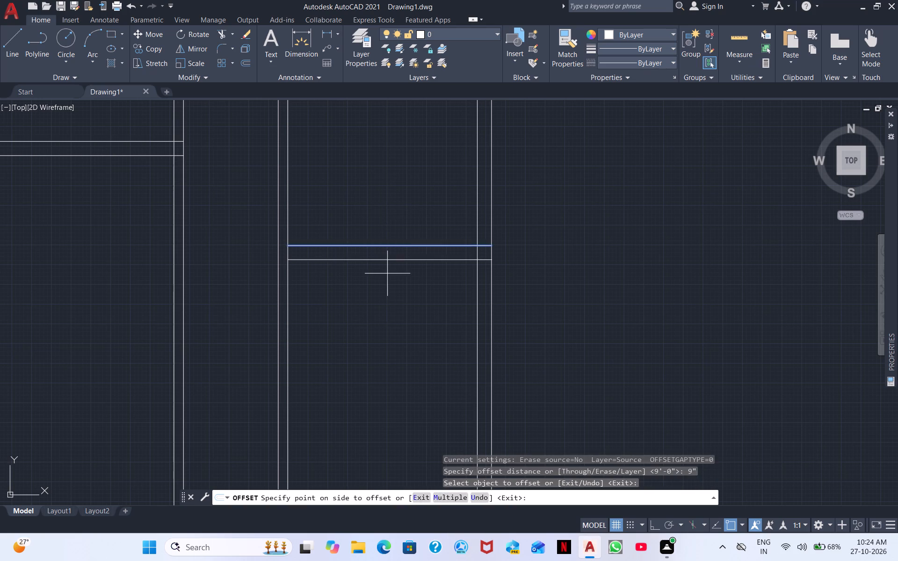
pyautogui.click(387, 274)
pyautogui.scroll(-1, 378, 316)
pyautogui.moveTo(396, 322); pyautogui.dragTo(443, 265, button='middle')
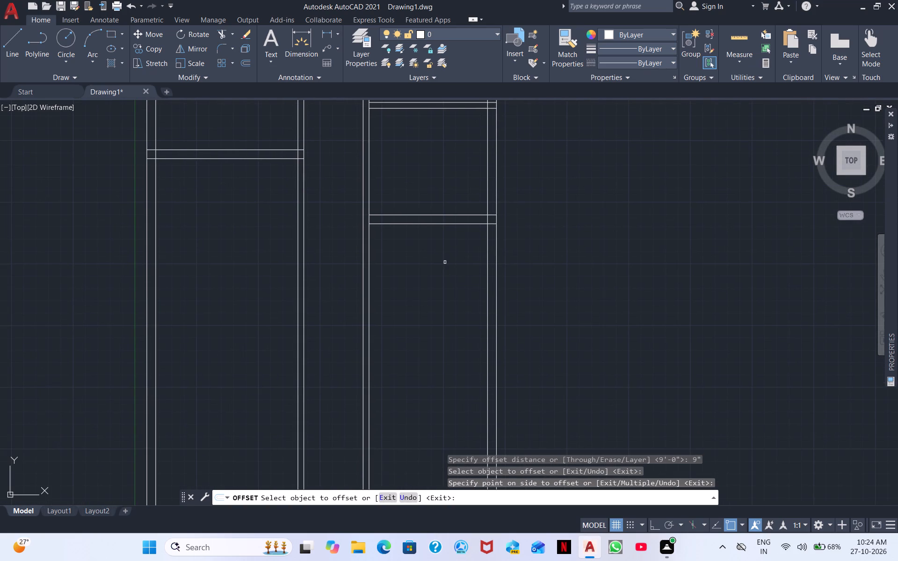
pyautogui.scroll(-1, 433, 268)
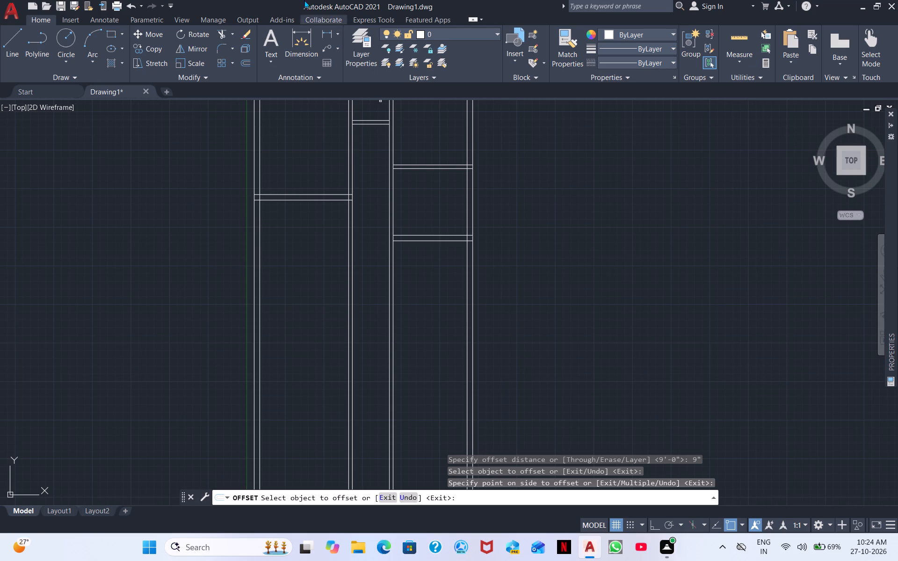
# Add a linear dimension for the third room's length, from the top wall's inner line to the 6" cross wall, outside the plan.
pyautogui.click(322, 31)
pyautogui.moveTo(407, 179); pyautogui.dragTo(362, 263, button='middle')
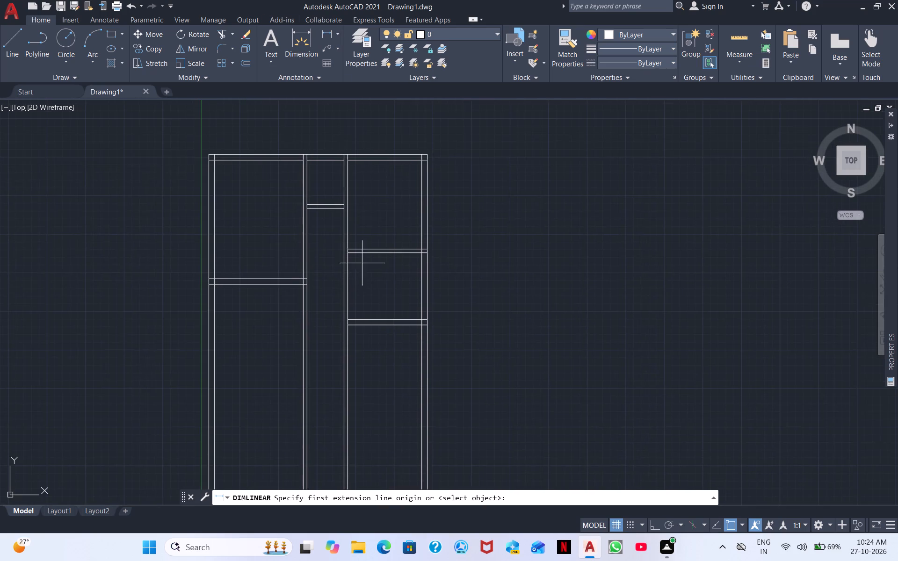
pyautogui.click(387, 161)
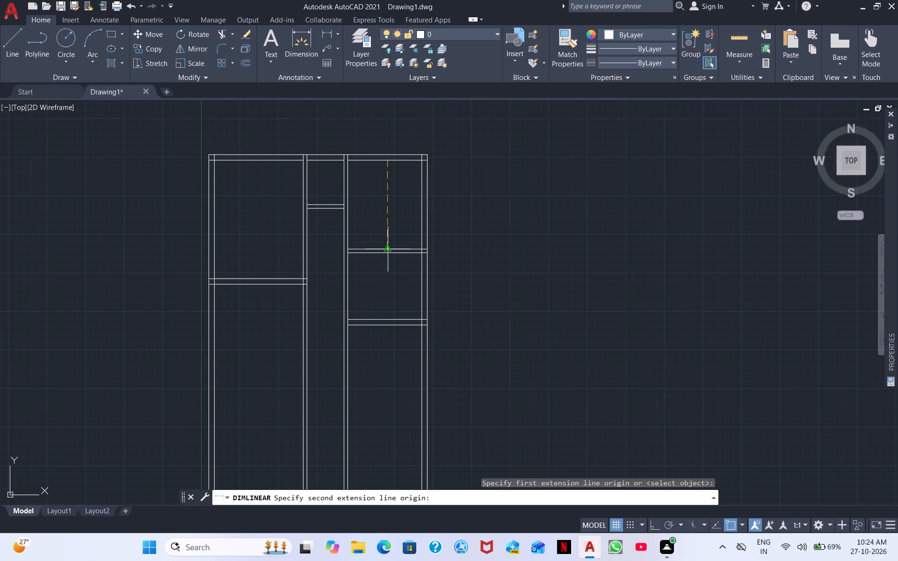
pyautogui.click(385, 250)
pyautogui.click(451, 236)
pyautogui.scroll(3, 452, 233)
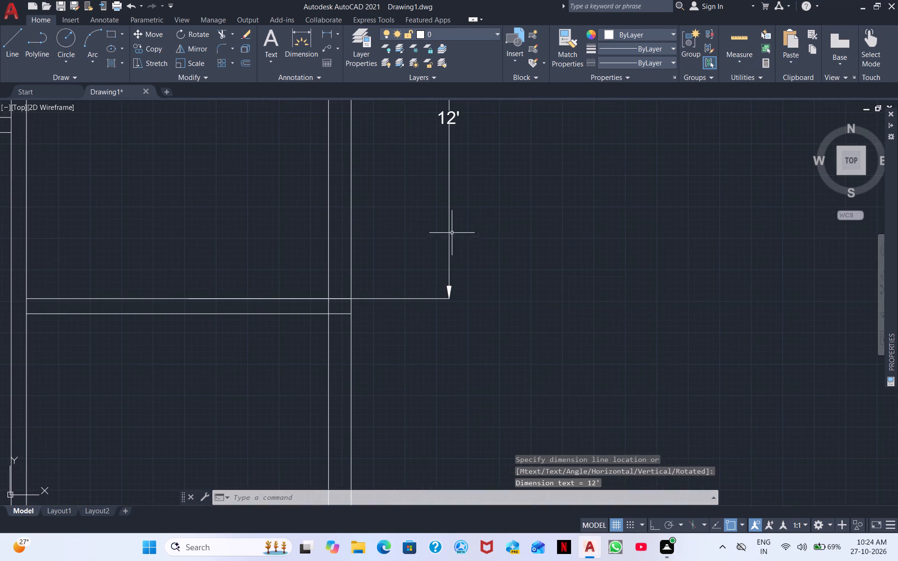
# Add a linear dimension for the room below, from the 6" cross wall to near the 9" wall, outside the plan.
pyautogui.rightClick(545, 265)
pyautogui.click(585, 270)
pyautogui.moveTo(567, 269); pyautogui.dragTo(615, 118, button='middle')
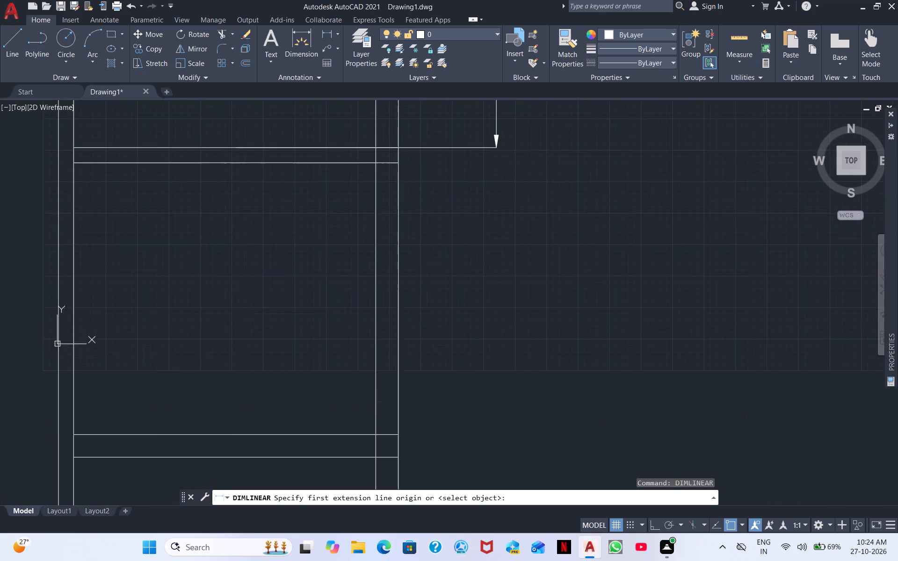
pyautogui.moveTo(328, 167); pyautogui.dragTo(325, 173)
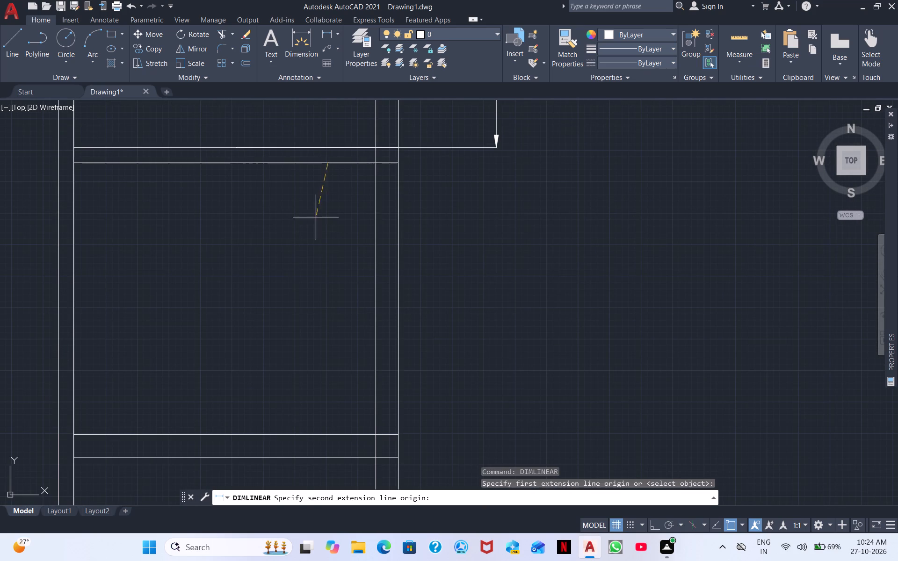
pyautogui.click(330, 428)
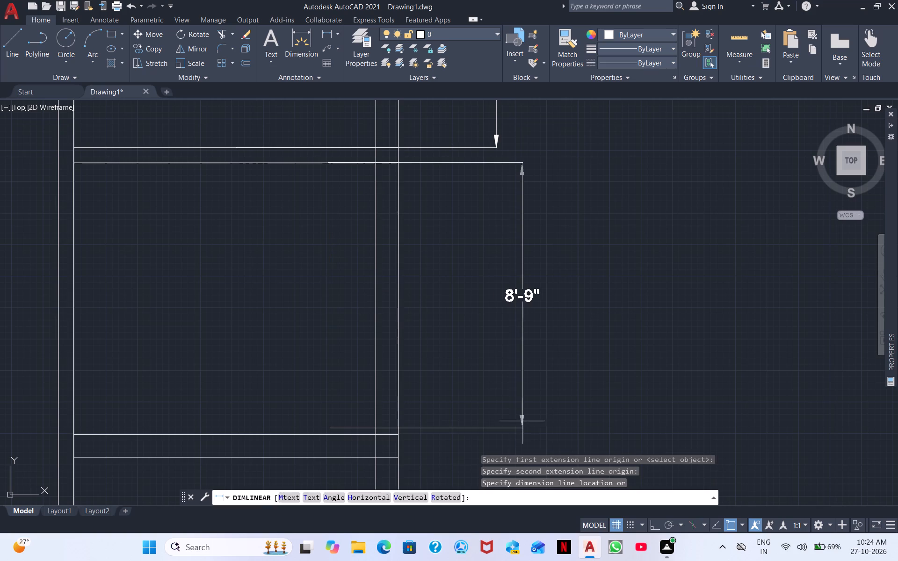
pyautogui.click(530, 412)
# Measure the thickness of the cross wall below the third room with a linear dimension preview.
pyautogui.rightClick(311, 244)
pyautogui.click(368, 251)
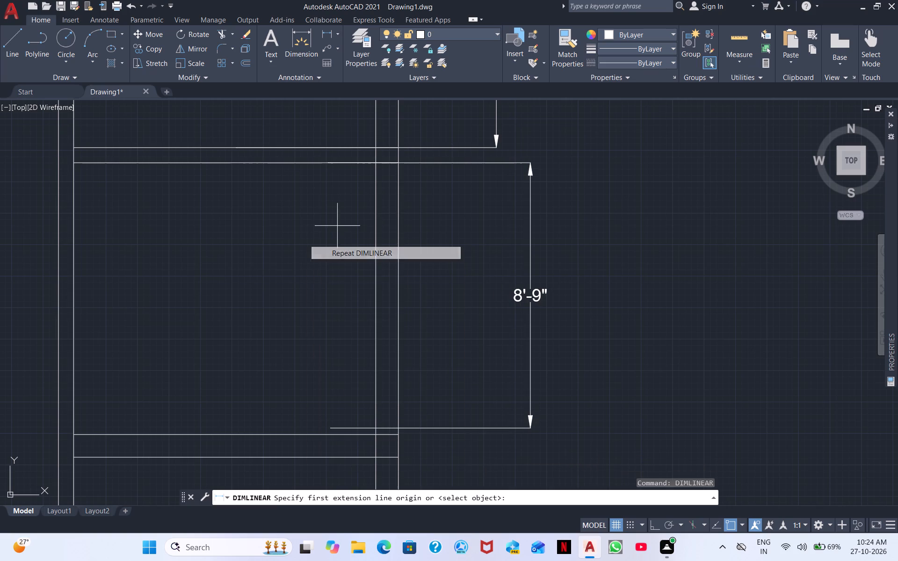
pyautogui.click(243, 145)
pyautogui.click(244, 163)
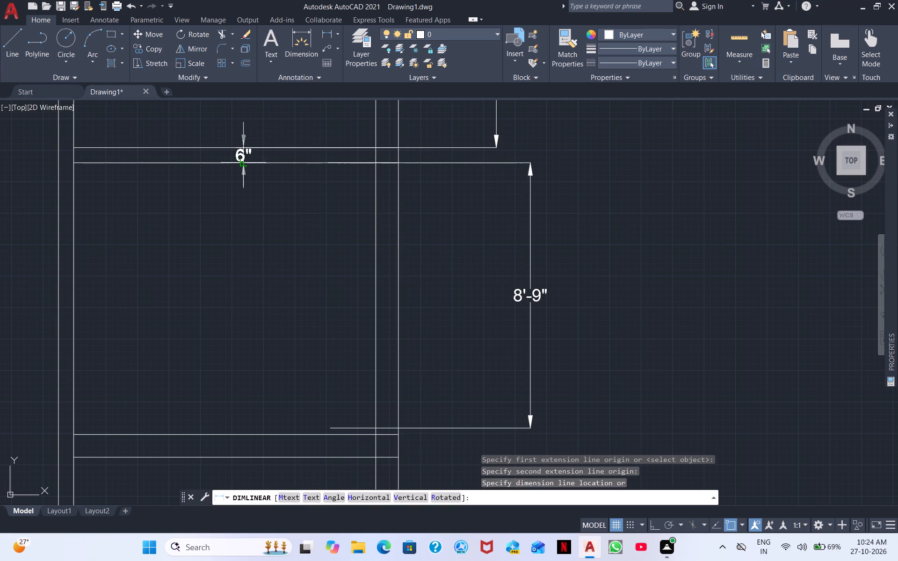
pyautogui.rightClick(268, 191)
pyautogui.click(304, 196)
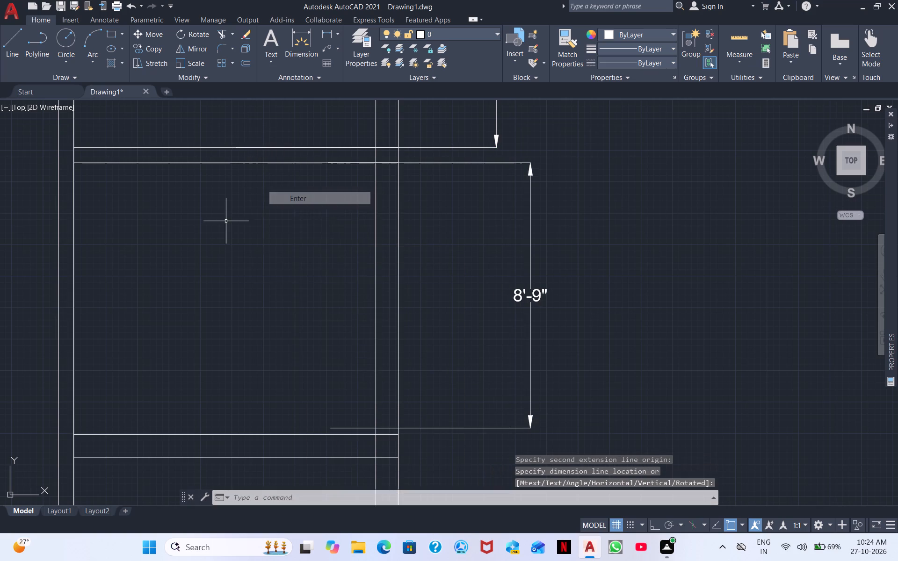
# From the outer end of the first room's lower wall line, draw a short line outward, 4' down with ortho on, and back to the outer wall's inner line.
pyautogui.scroll(-2, 226, 221)
pyautogui.moveTo(224, 235); pyautogui.dragTo(449, 217, button='middle')
pyautogui.scroll(-1, 396, 239)
pyautogui.moveTo(370, 257); pyautogui.dragTo(382, 237, button='middle')
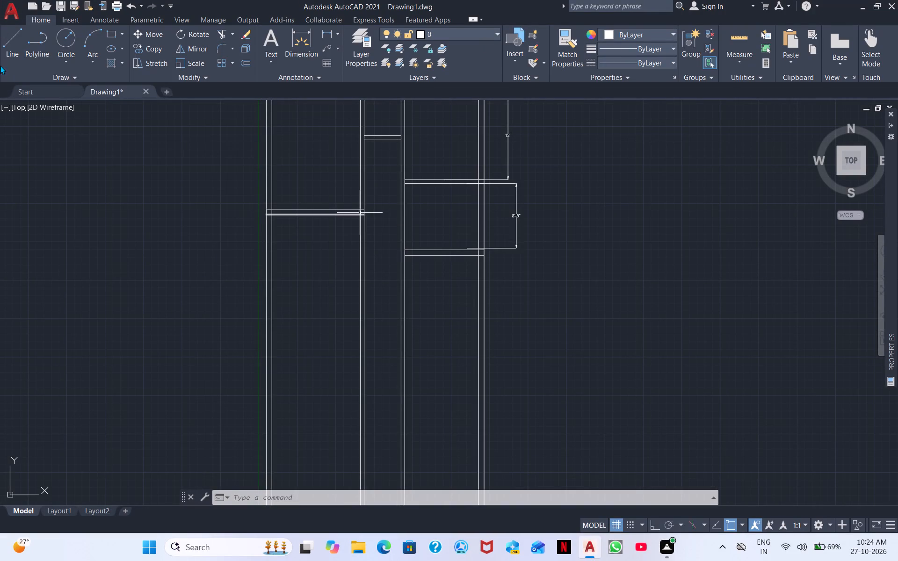
pyautogui.click(17, 41)
pyautogui.scroll(3, 247, 243)
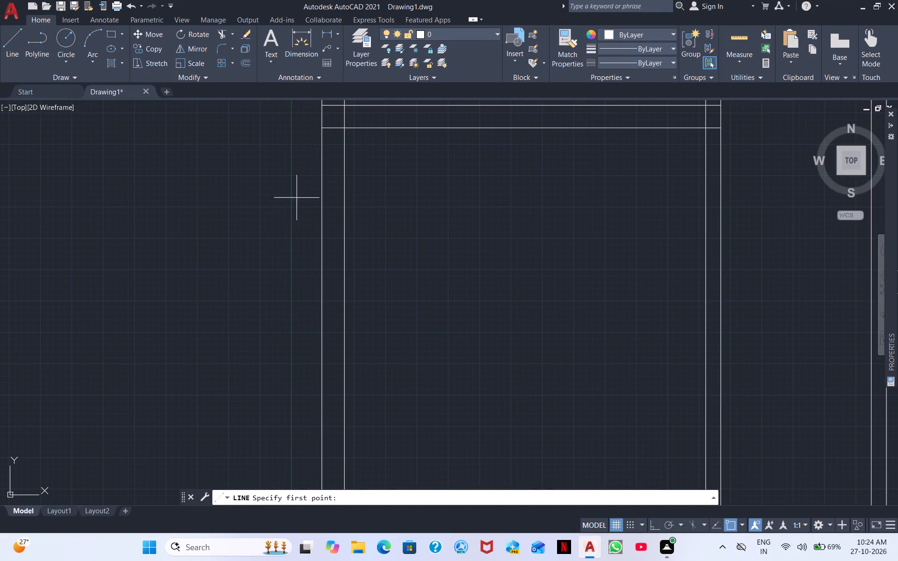
pyautogui.click(319, 126)
pyautogui.click(297, 131)
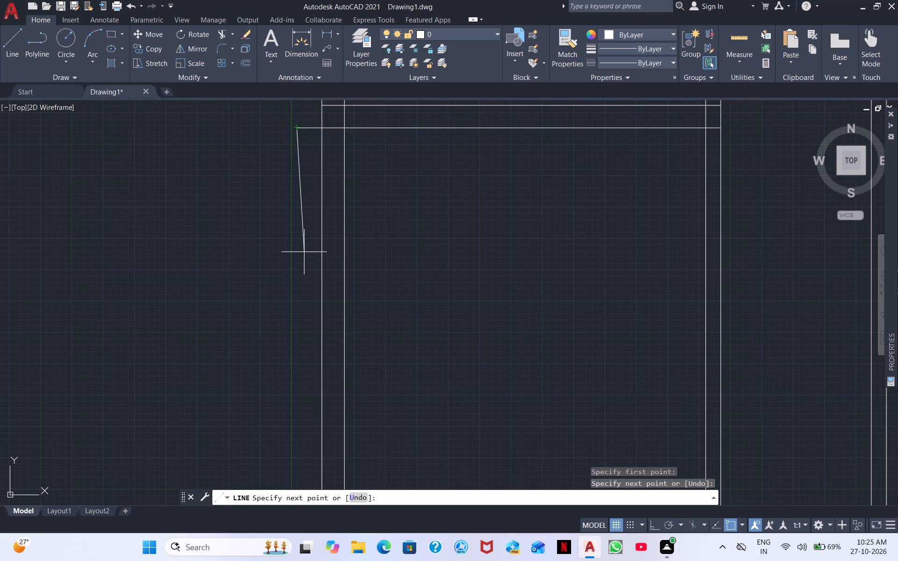
pyautogui.click(651, 523)
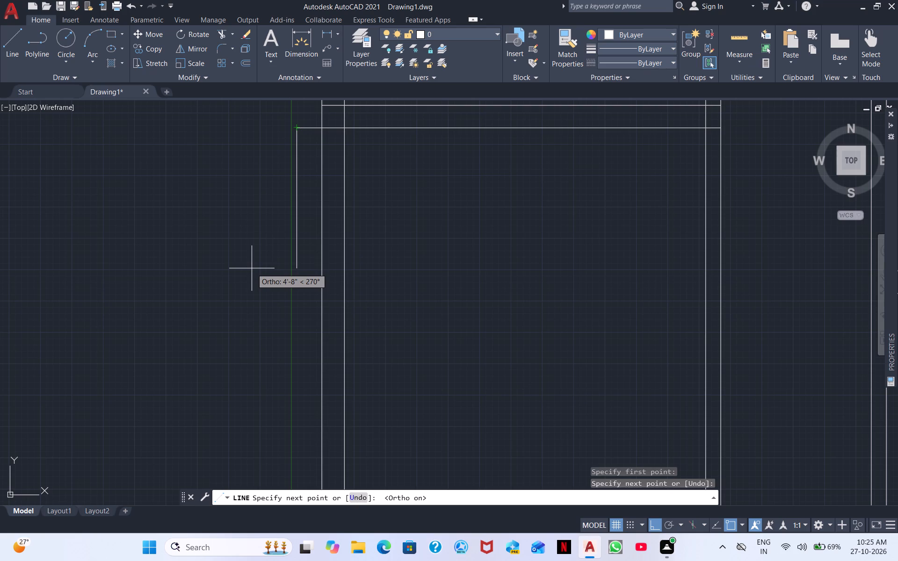
pyautogui.write("4'")
pyautogui.press('Return')
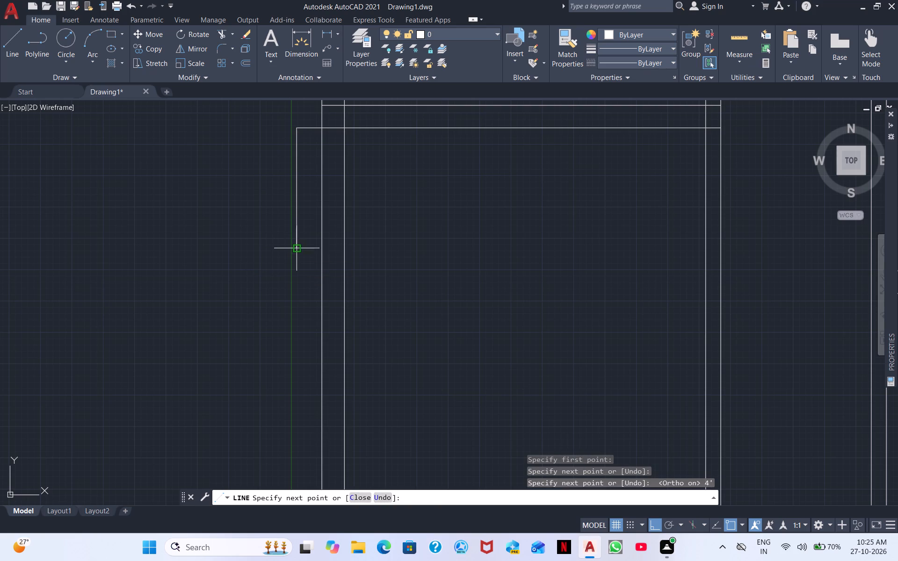
pyautogui.click(341, 250)
pyautogui.rightClick(401, 242)
pyautogui.click(449, 249)
pyautogui.scroll(-2, 413, 252)
pyautogui.moveTo(406, 251); pyautogui.dragTo(406, 243, button='middle')
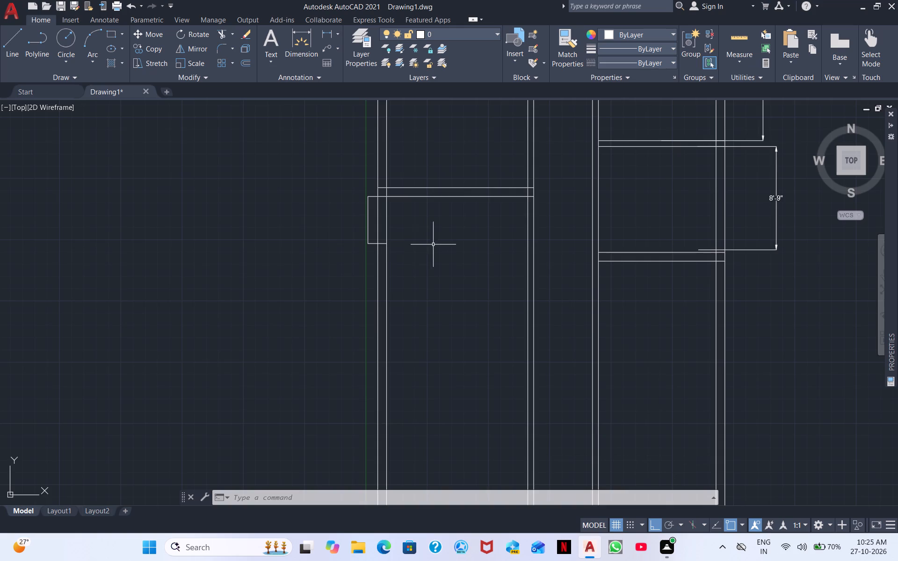
# Place a horizontal construction line across the whole plan, a little below the 9" wall of the third column of rooms.
pyautogui.moveTo(434, 244); pyautogui.dragTo(420, 313, button='middle')
pyautogui.scroll(2, 414, 300)
pyautogui.scroll(-1, 412, 289)
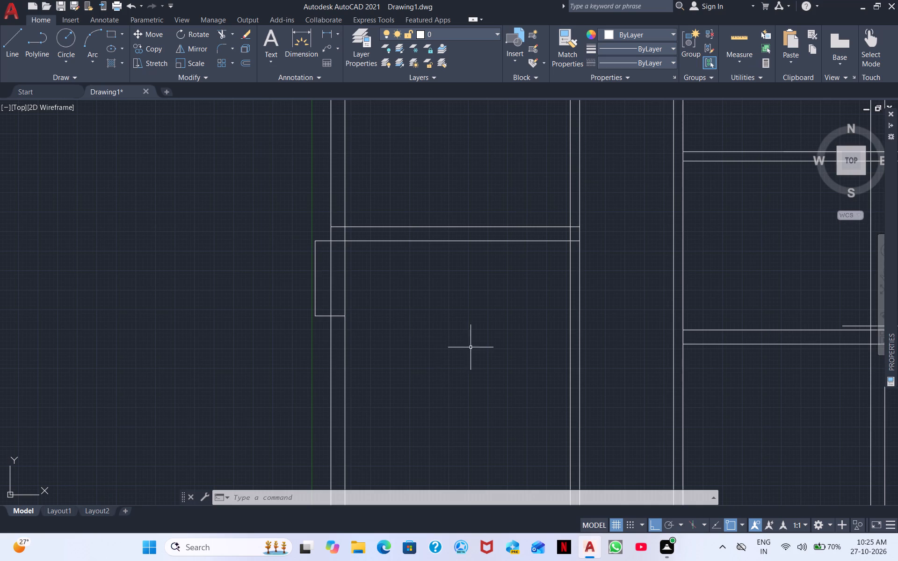
pyautogui.moveTo(617, 390); pyautogui.dragTo(384, 141, button='middle')
pyautogui.scroll(-1, 381, 238)
pyautogui.moveTo(407, 306); pyautogui.dragTo(433, 387, button='middle')
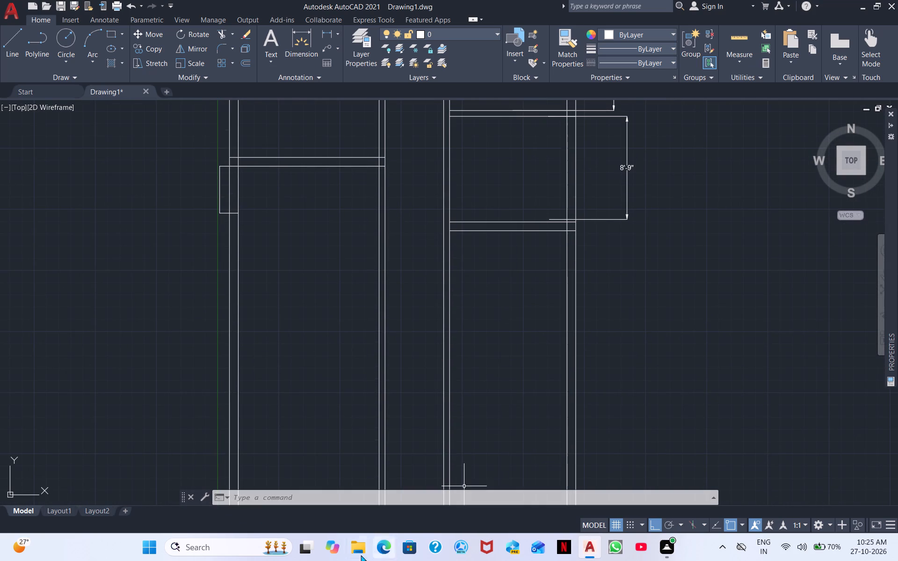
pyautogui.click(279, 493)
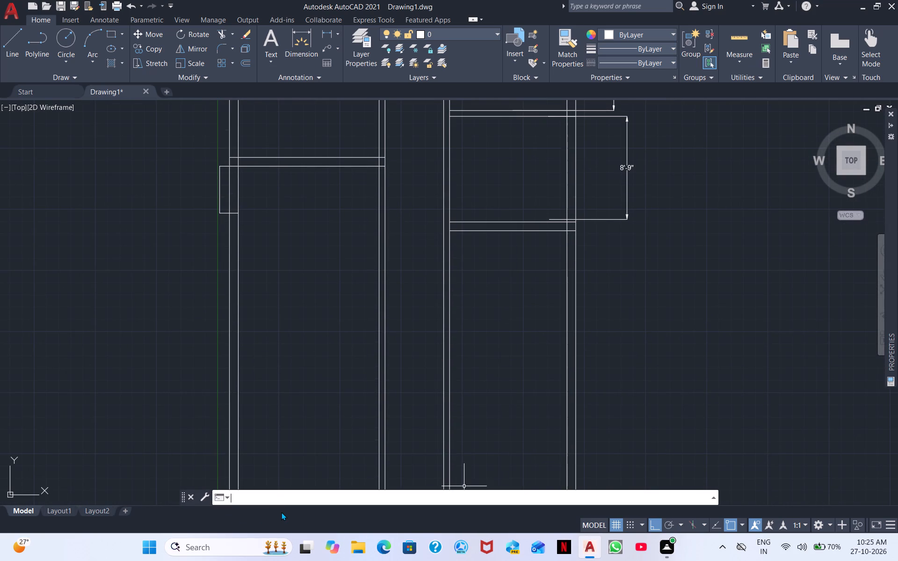
pyautogui.press('s')
pyautogui.press('BackSpace')
pyautogui.write('xl')
pyautogui.press('space')
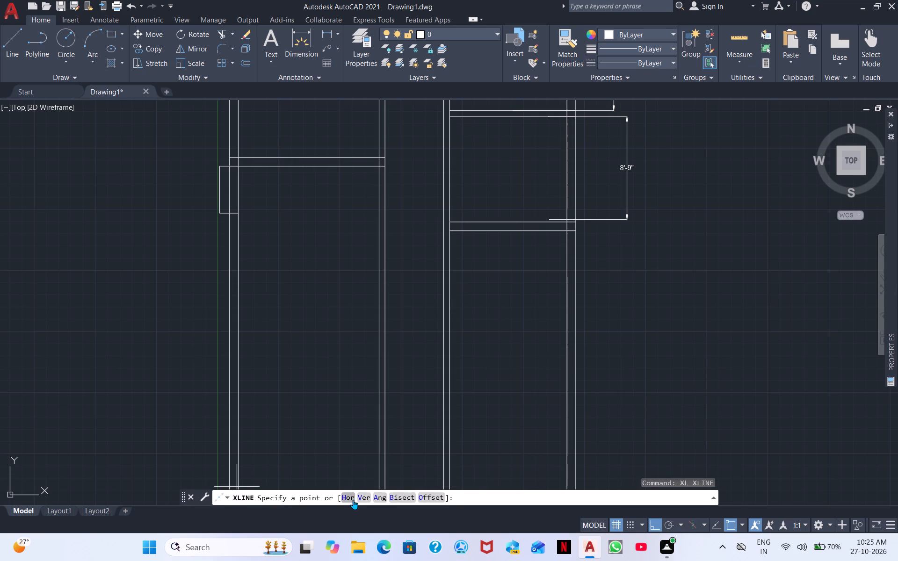
pyautogui.click(353, 500)
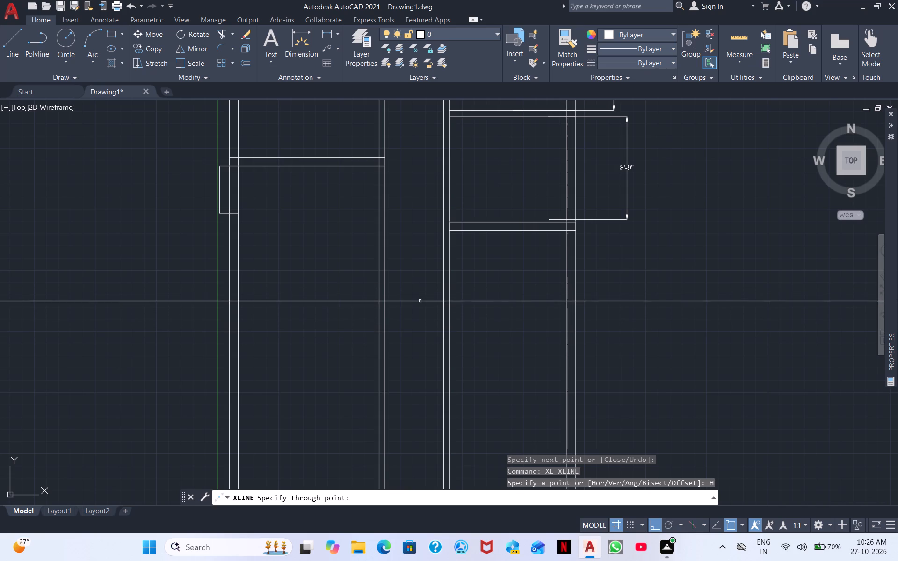
pyautogui.click(409, 268)
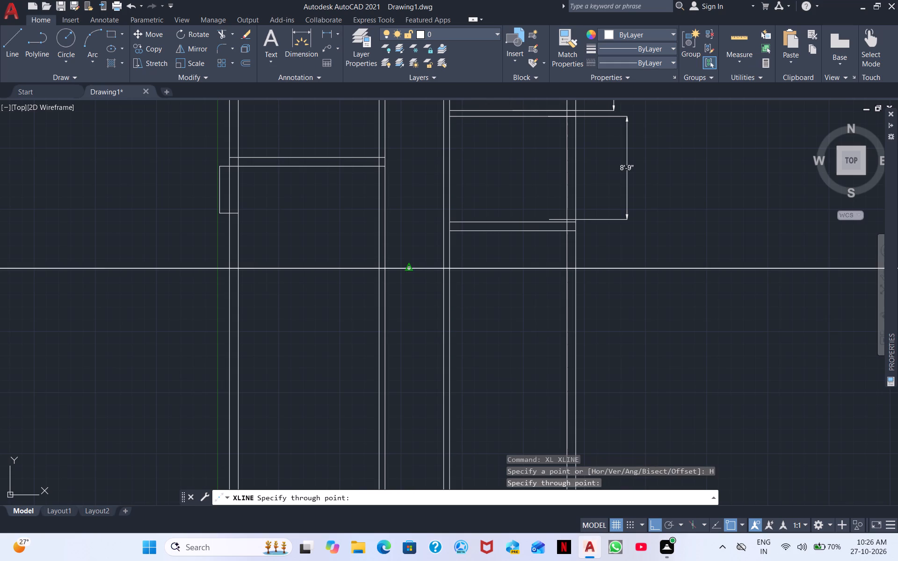
pyautogui.rightClick(404, 289)
# Move the horizontal construction line about 4'-4" straight down.
pyautogui.moveTo(612, 299); pyautogui.dragTo(619, 295, button='middle')
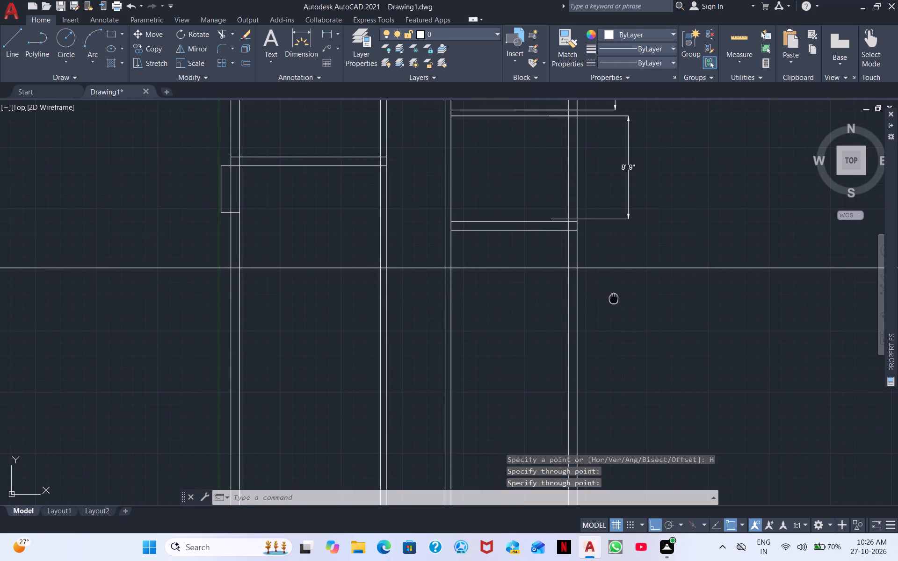
pyautogui.moveTo(619, 295); pyautogui.dragTo(615, 287, button='middle')
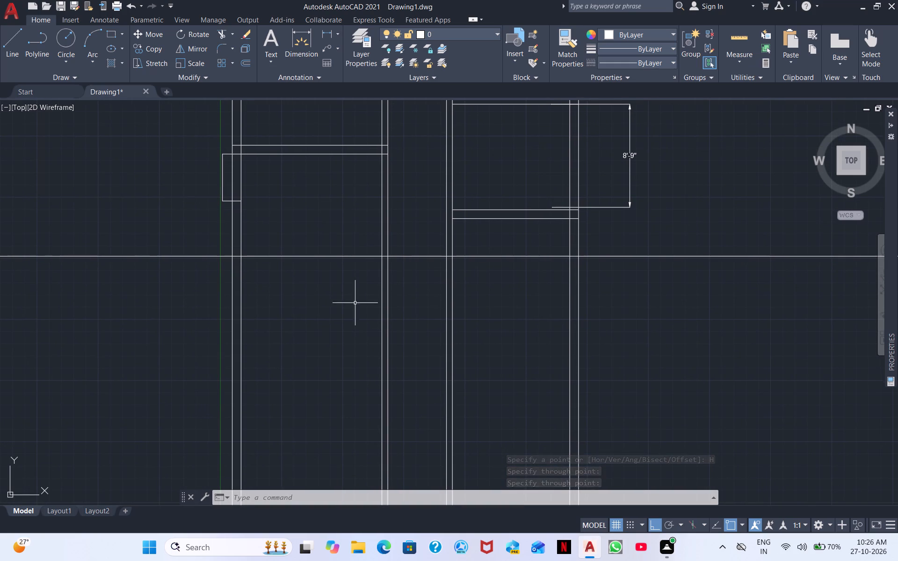
pyautogui.click(418, 273)
pyautogui.click(406, 241)
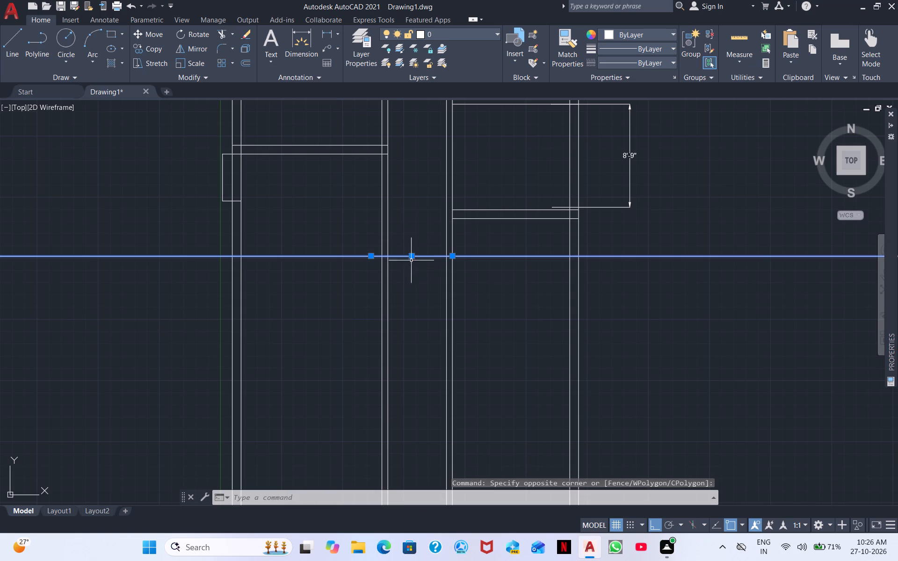
pyautogui.rightClick(417, 277)
pyautogui.click(463, 326)
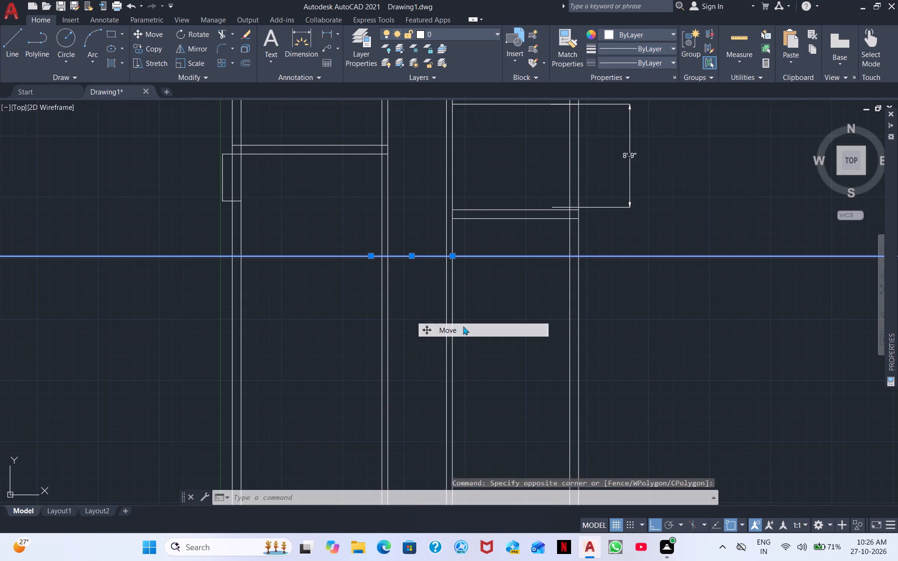
pyautogui.click(416, 254)
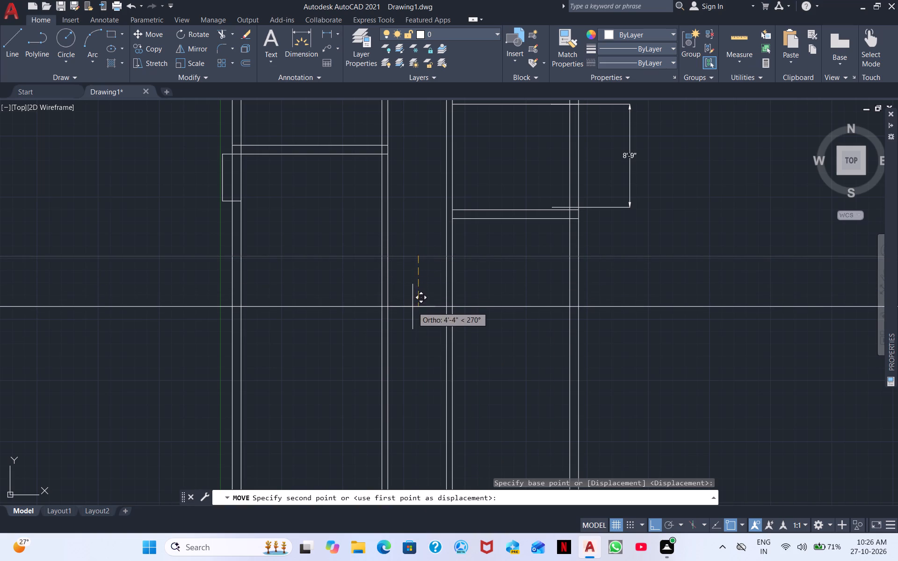
pyautogui.click(413, 307)
pyautogui.moveTo(414, 305); pyautogui.dragTo(433, 222, button='middle')
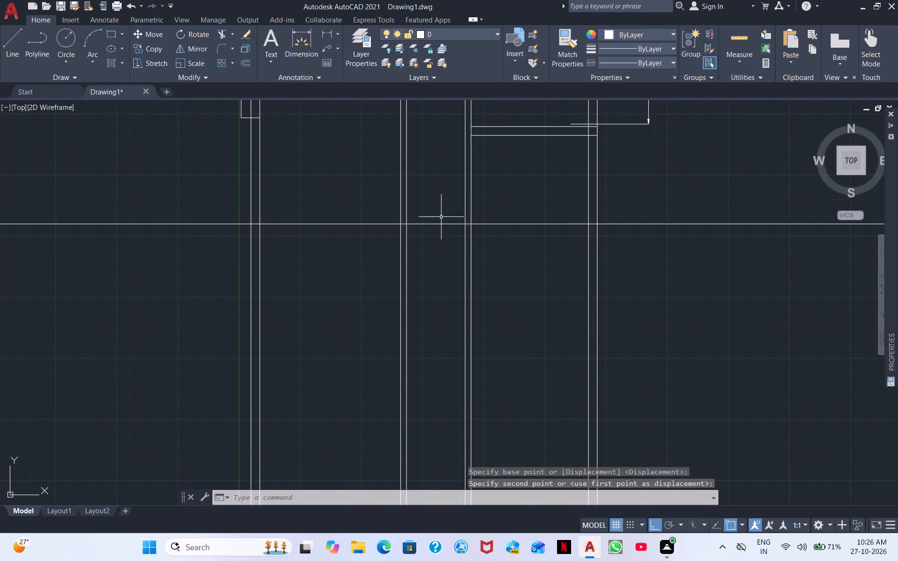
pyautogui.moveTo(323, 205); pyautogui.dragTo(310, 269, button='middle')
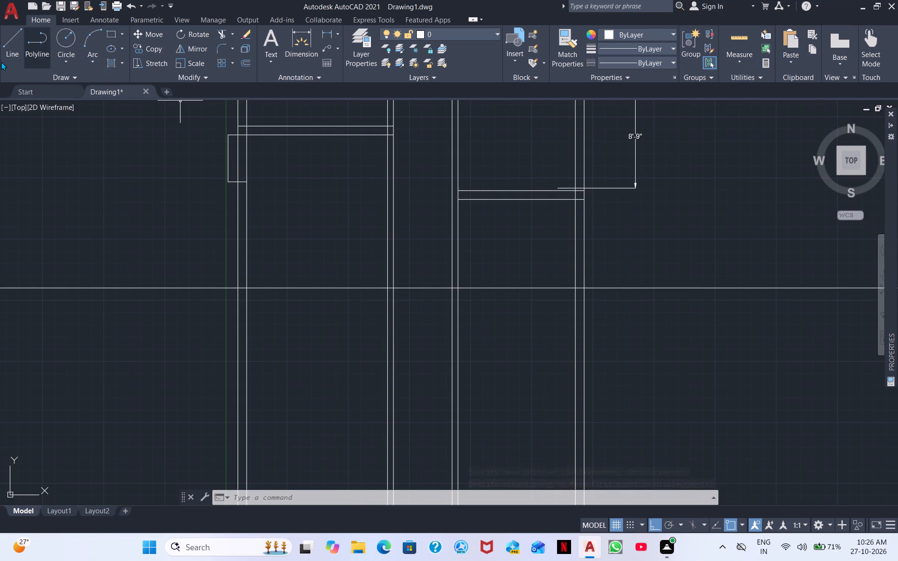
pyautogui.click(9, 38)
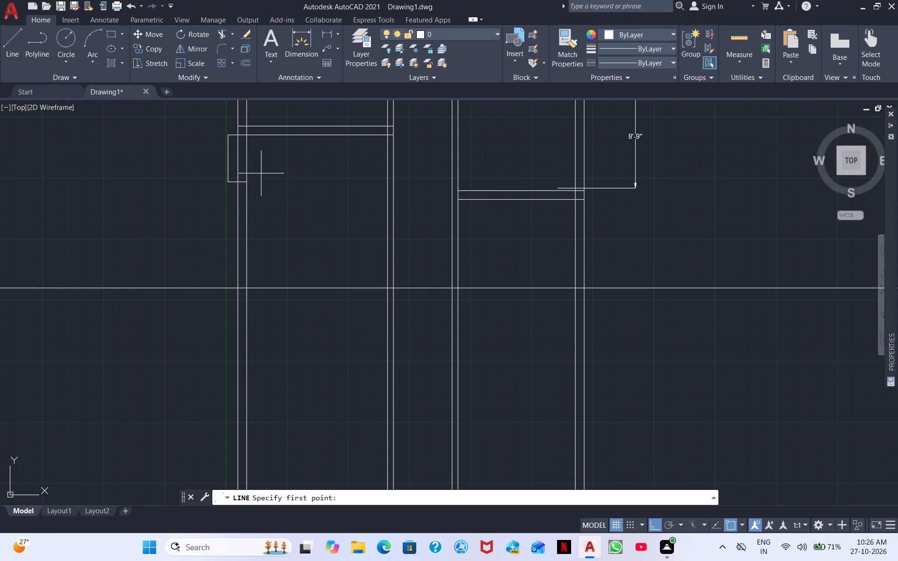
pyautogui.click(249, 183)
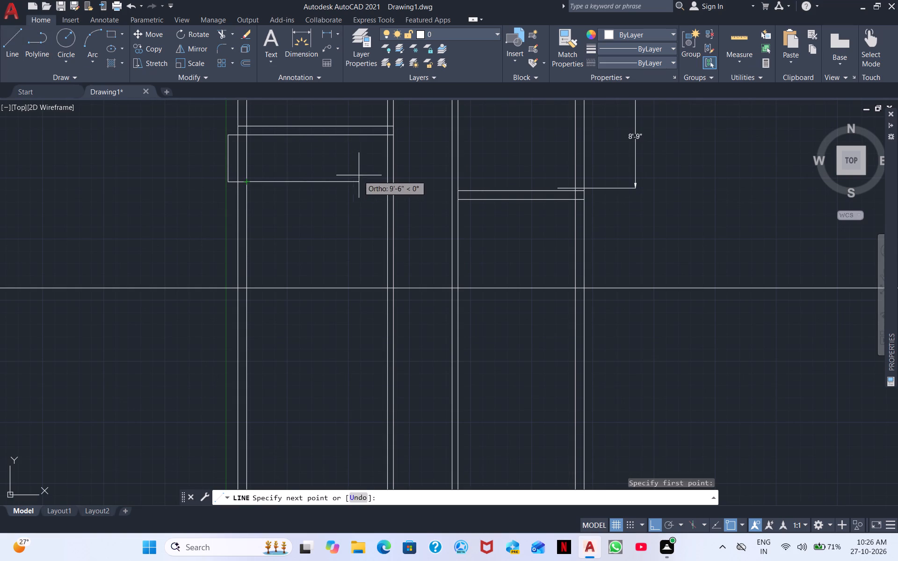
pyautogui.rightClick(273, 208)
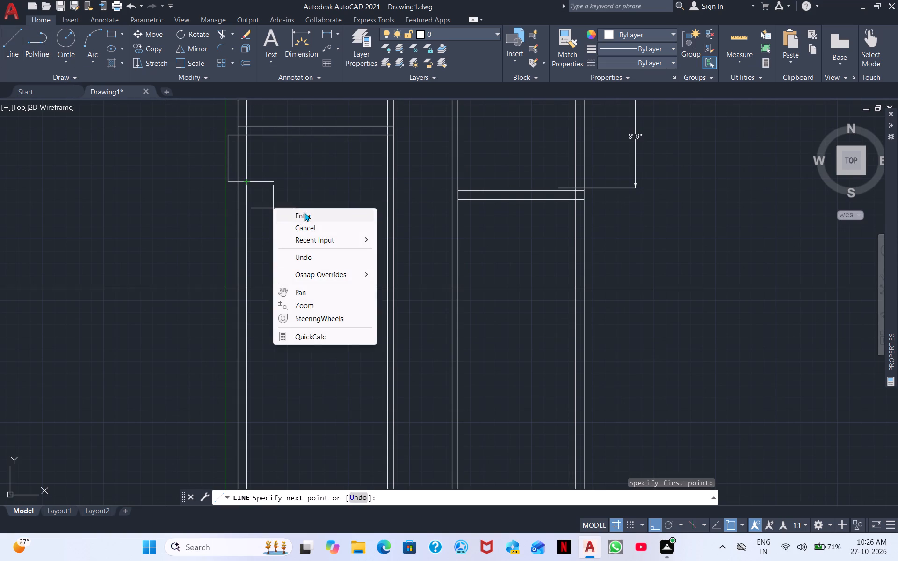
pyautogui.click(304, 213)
# Trim both ends of the horizontal construction line that extend beyond the plan's two outer walls.
pyautogui.moveTo(290, 210); pyautogui.dragTo(276, 112, button='middle')
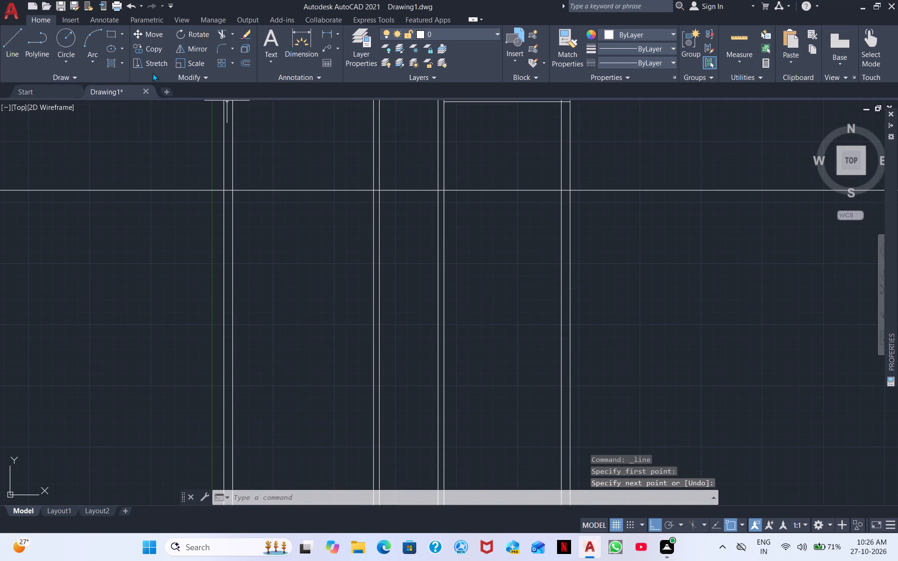
pyautogui.click(219, 36)
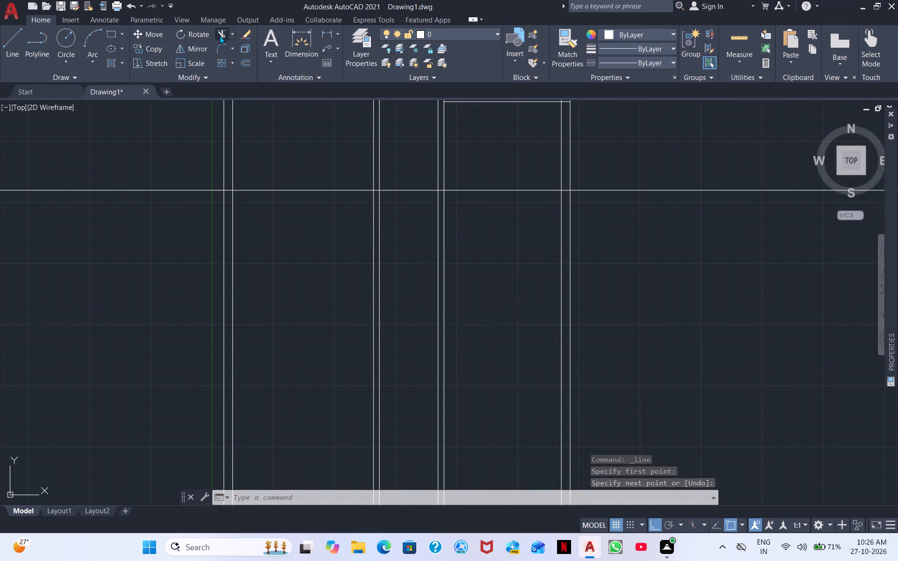
pyautogui.click(192, 190)
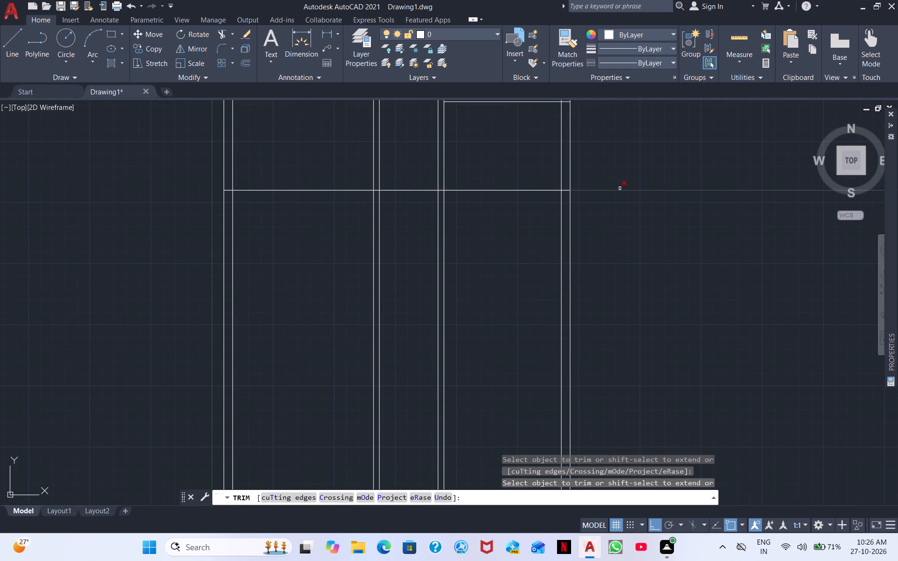
pyautogui.click(611, 188)
pyautogui.moveTo(594, 176); pyautogui.dragTo(611, 238)
pyautogui.moveTo(618, 197); pyautogui.dragTo(619, 193)
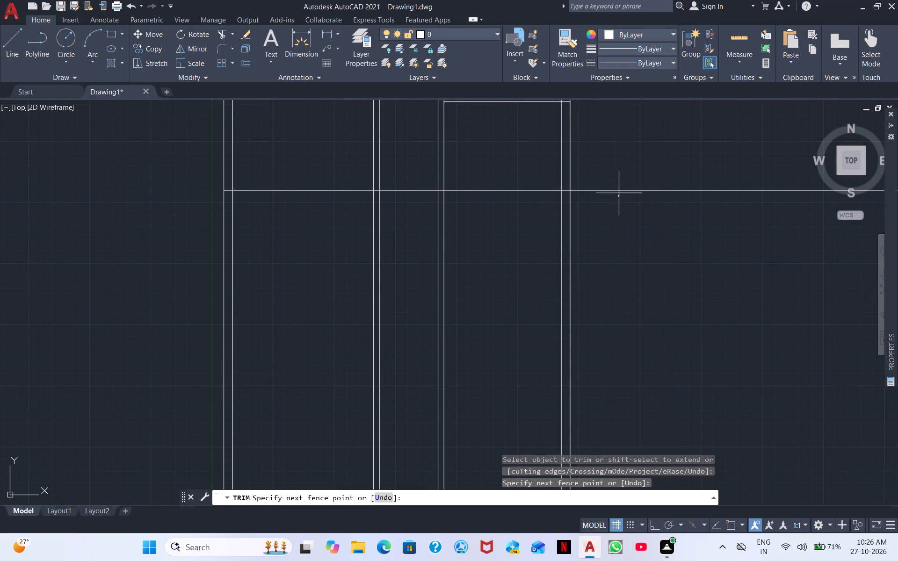
pyautogui.moveTo(619, 193); pyautogui.dragTo(633, 141)
pyautogui.moveTo(641, 228); pyautogui.dragTo(635, 160, button='middle')
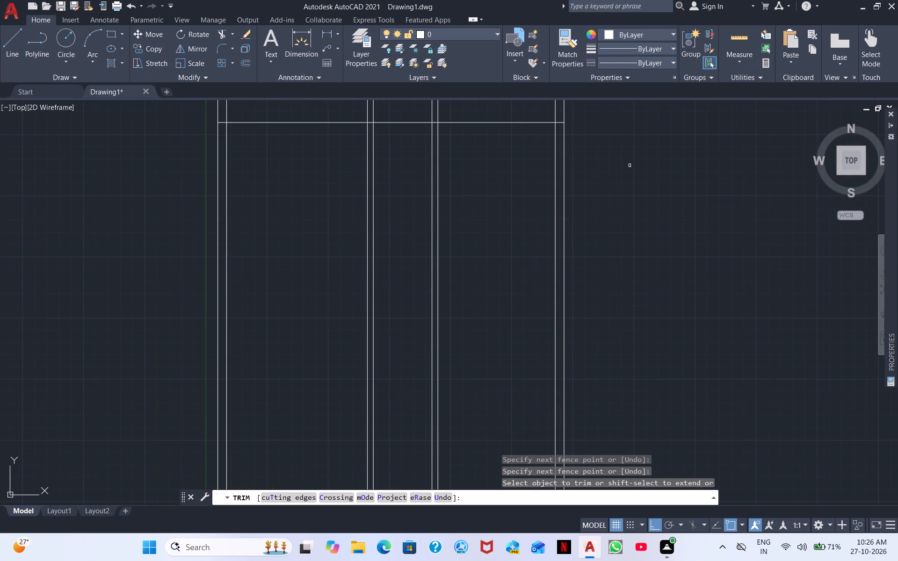
pyautogui.press('space')
# Offset the trimmed full-width horizontal line 9" downward to form a cross wall.
pyautogui.write('o')
pyautogui.press('space')
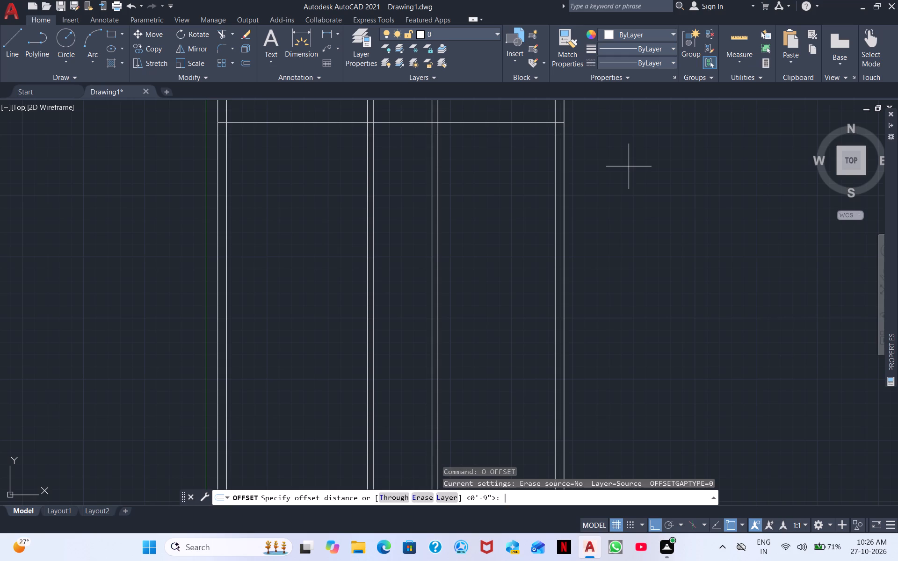
pyautogui.press('Return')
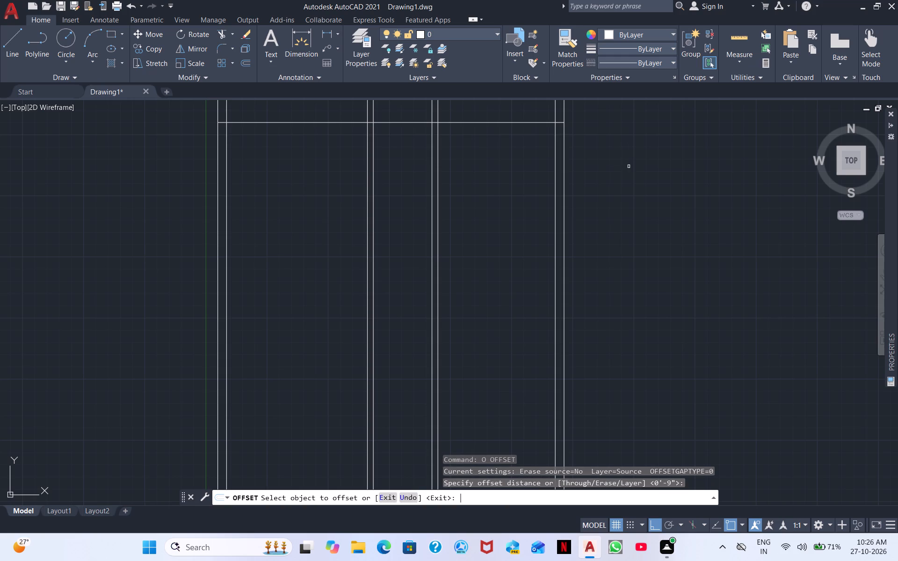
pyautogui.click(346, 125)
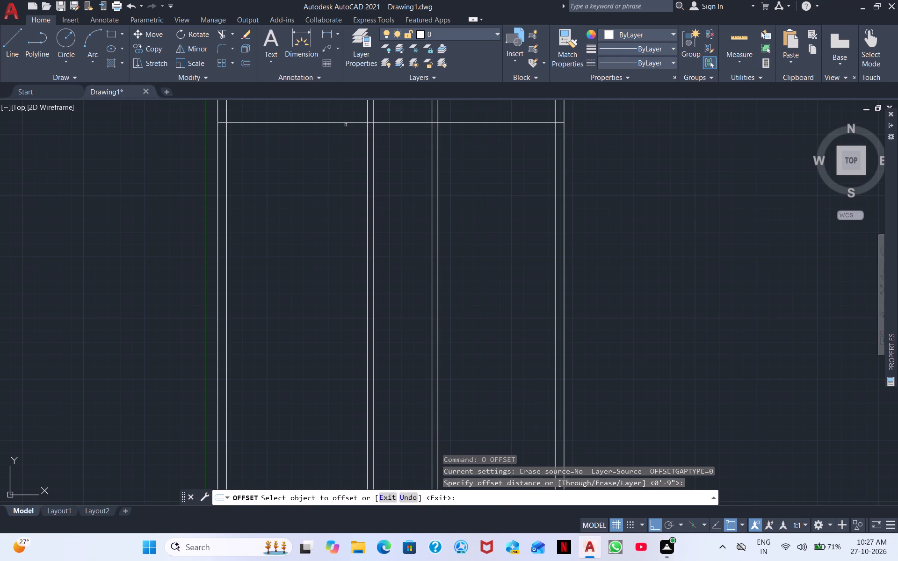
pyautogui.click(346, 123)
pyautogui.click(342, 141)
# Trim the outer wall's inner line where it crosses the 6" cross wall in the third column of rooms.
pyautogui.moveTo(332, 151); pyautogui.dragTo(258, 158, button='middle')
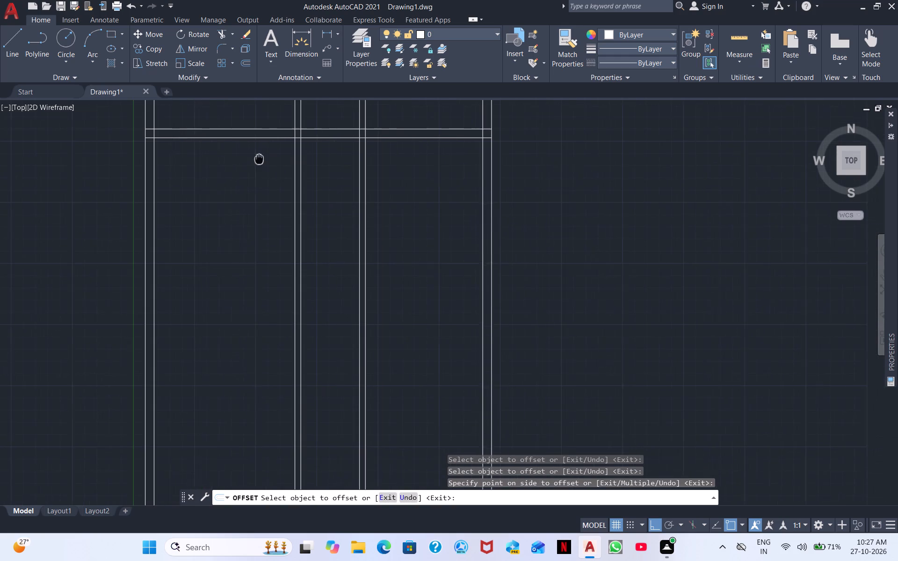
pyautogui.moveTo(258, 158); pyautogui.dragTo(255, 158, button='middle')
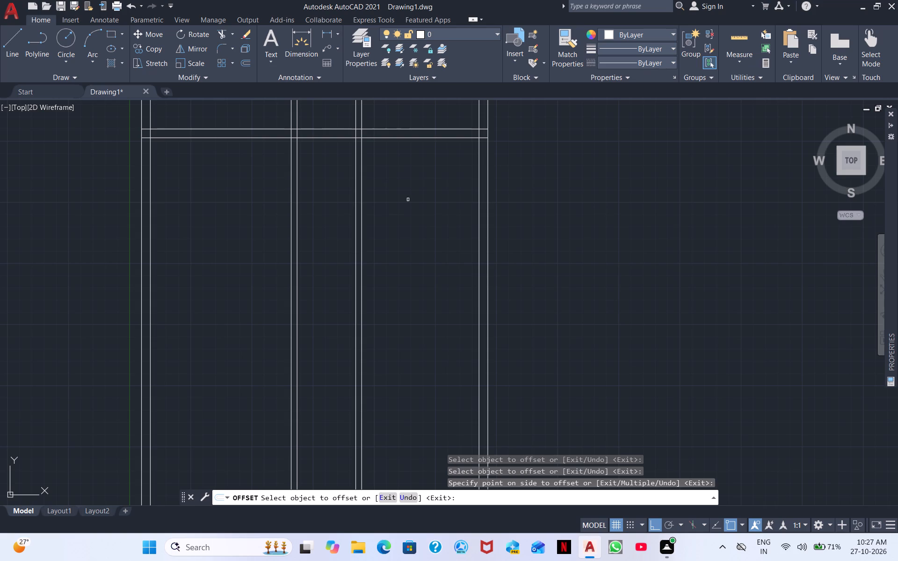
pyautogui.moveTo(436, 204); pyautogui.dragTo(460, 167, button='middle')
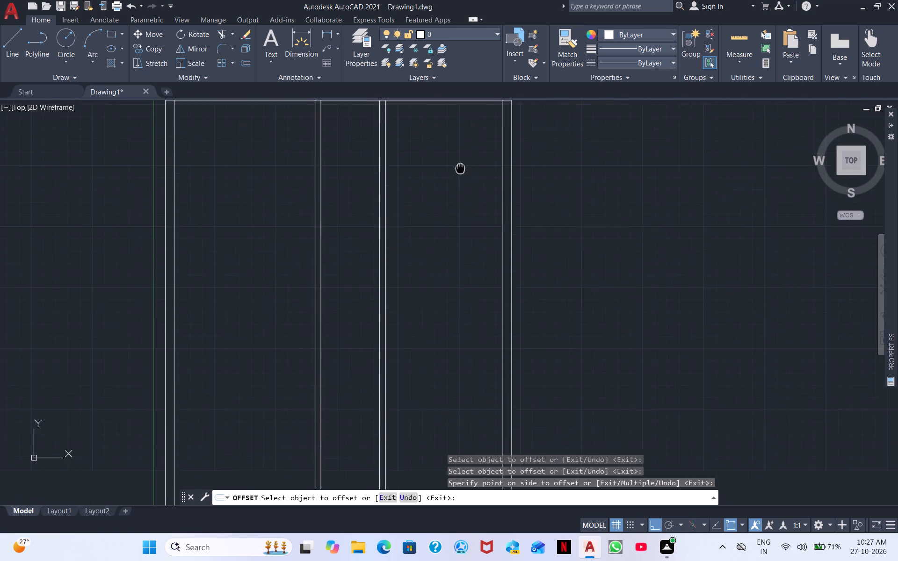
pyautogui.moveTo(460, 167); pyautogui.dragTo(462, 162, button='middle')
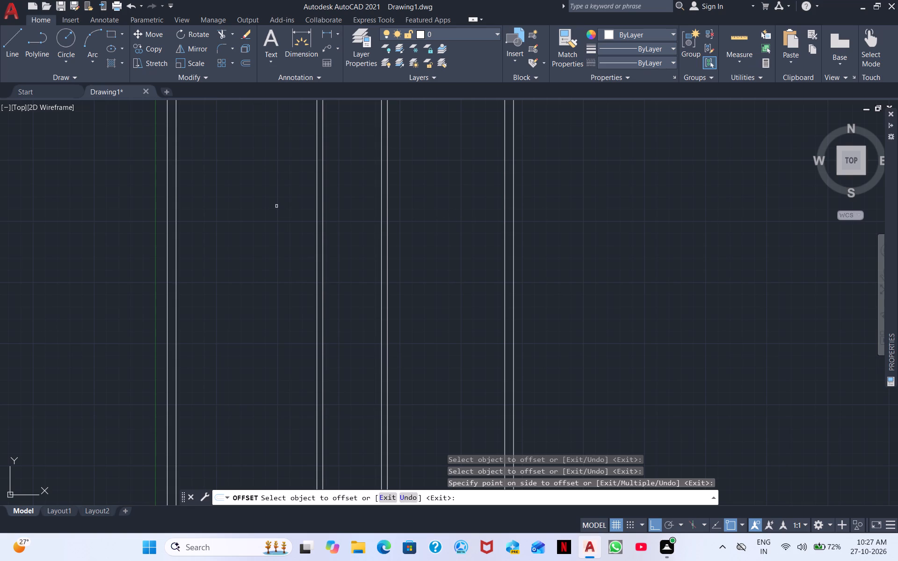
pyautogui.moveTo(276, 211); pyautogui.dragTo(275, 300, button='middle')
pyautogui.moveTo(307, 232); pyautogui.dragTo(273, 386, button='middle')
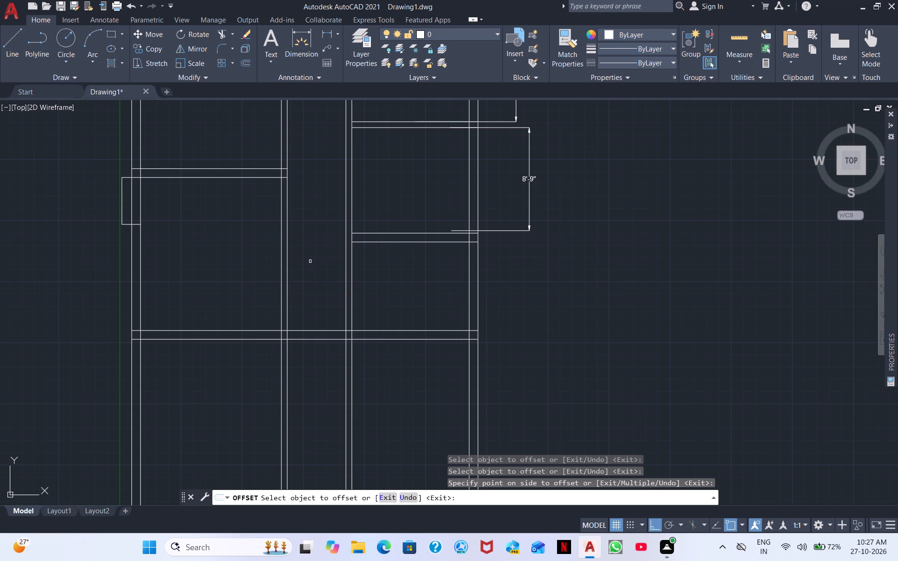
pyautogui.moveTo(366, 207); pyautogui.dragTo(384, 301, button='middle')
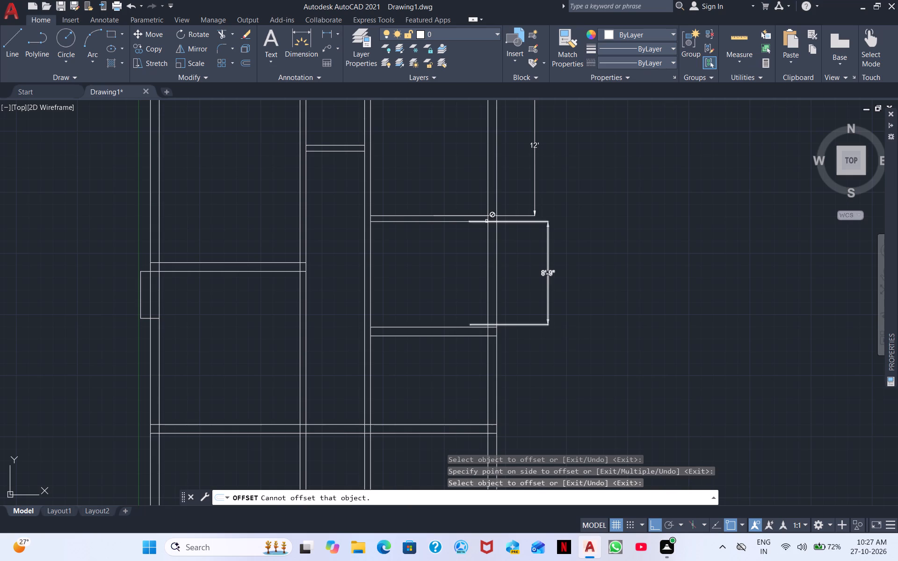
pyautogui.scroll(5, 483, 220)
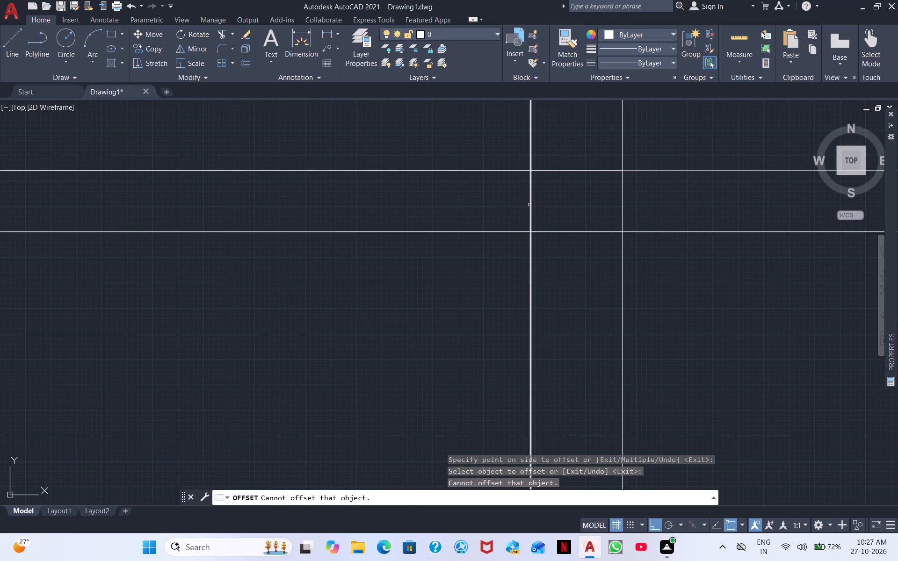
pyautogui.moveTo(538, 204); pyautogui.dragTo(524, 209)
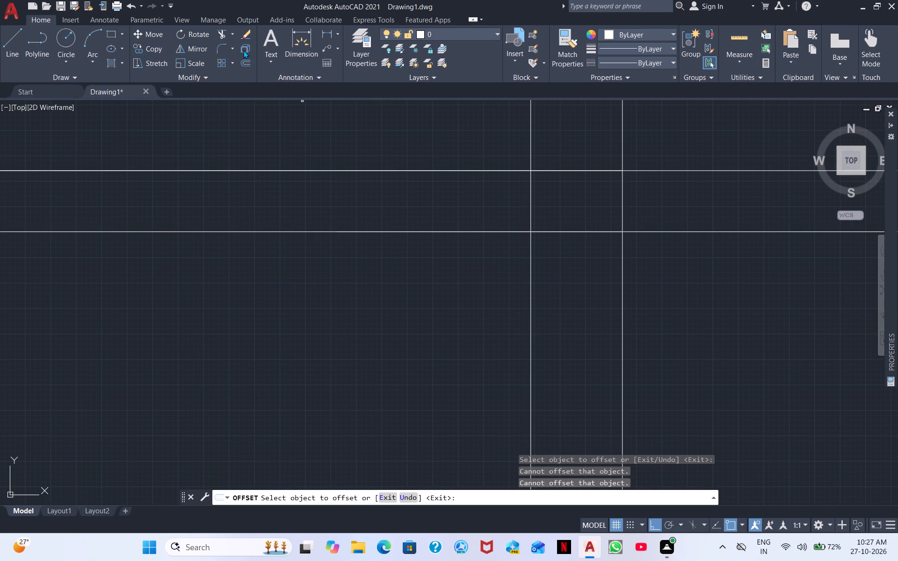
pyautogui.click(222, 35)
pyautogui.moveTo(554, 212); pyautogui.dragTo(543, 197)
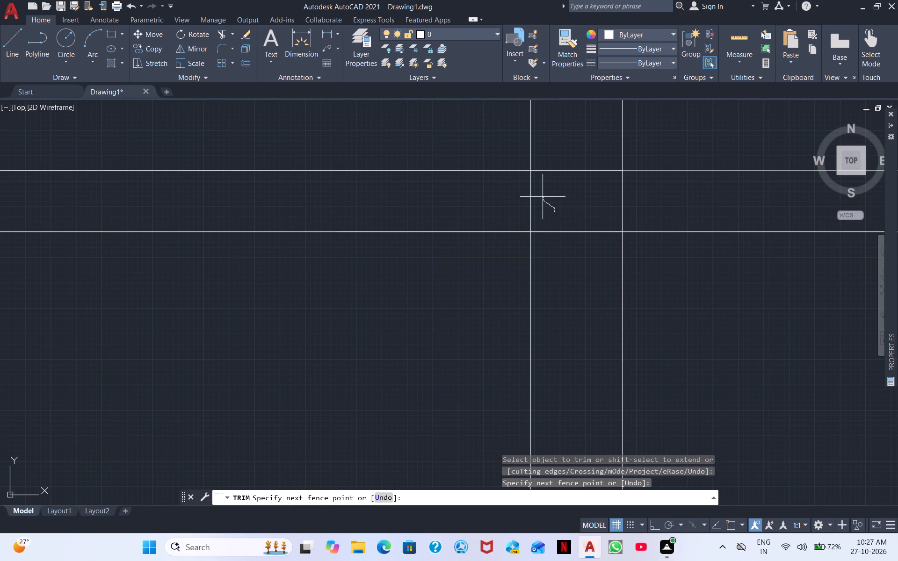
pyautogui.moveTo(543, 197); pyautogui.dragTo(512, 206)
# Trim the outer wall's inner line where it crosses the 9" wall below the third column's second room.
pyautogui.scroll(-2, 523, 183)
pyautogui.moveTo(483, 280); pyautogui.dragTo(428, 170, button='middle')
pyautogui.scroll(-2, 432, 185)
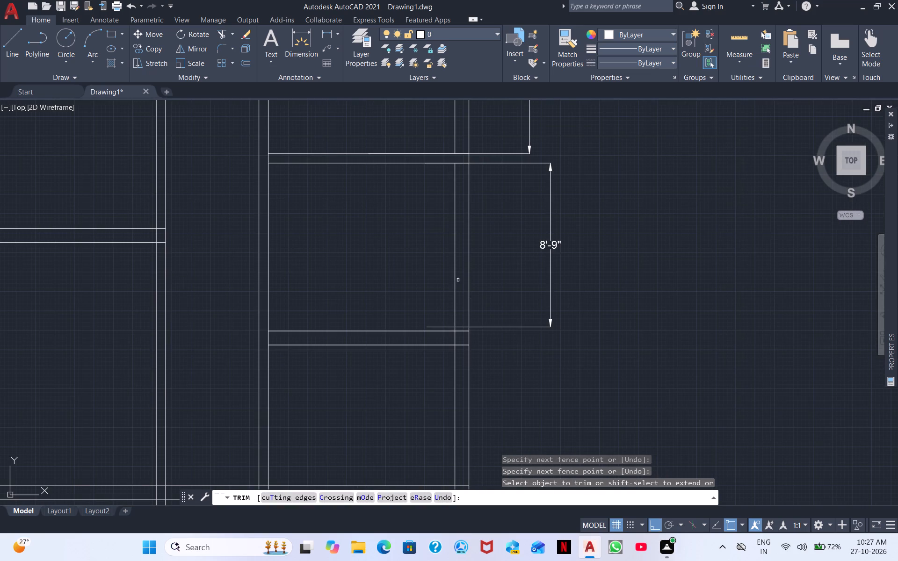
pyautogui.scroll(4, 457, 345)
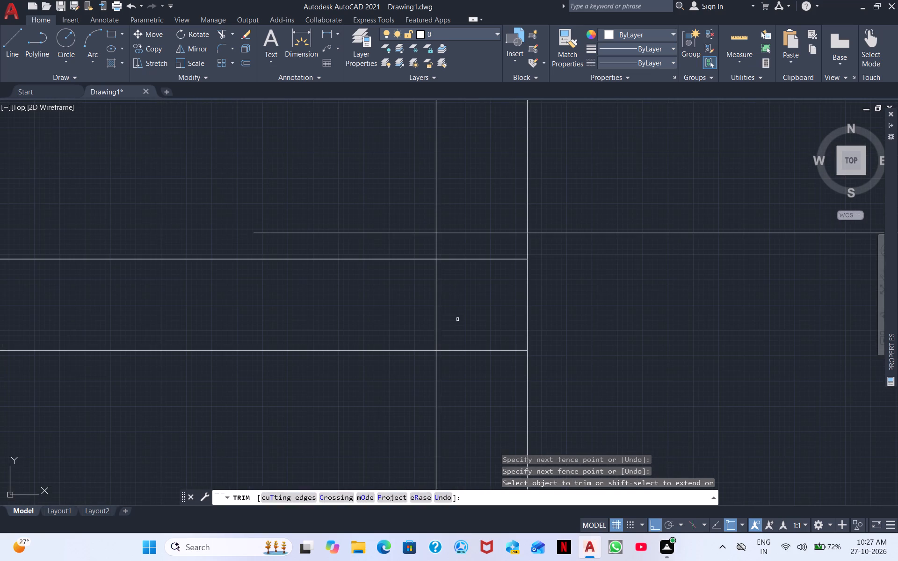
pyautogui.moveTo(457, 319); pyautogui.dragTo(386, 326)
pyautogui.scroll(-3, 402, 319)
pyautogui.moveTo(376, 315); pyautogui.dragTo(485, 320, button='middle')
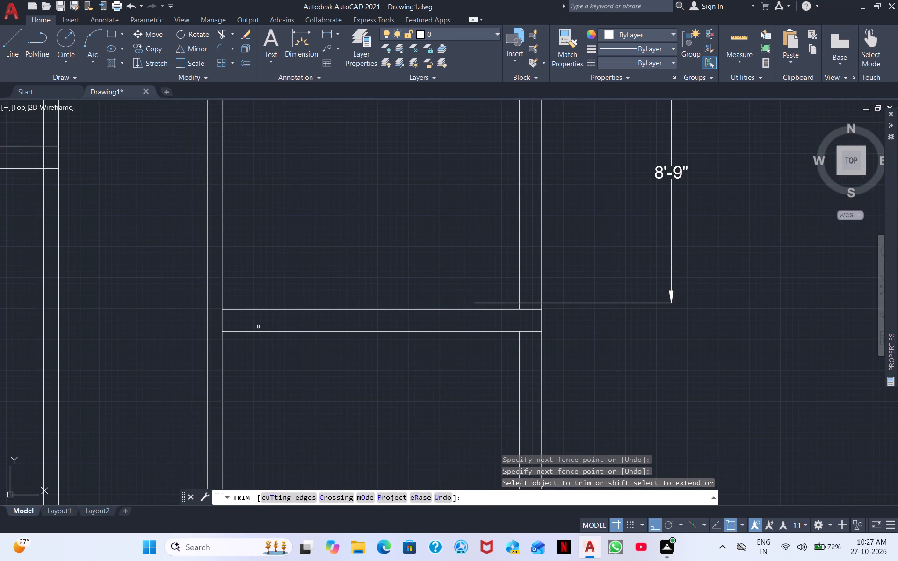
pyautogui.moveTo(338, 216); pyautogui.dragTo(261, 349, button='middle')
pyautogui.rightClick(274, 297)
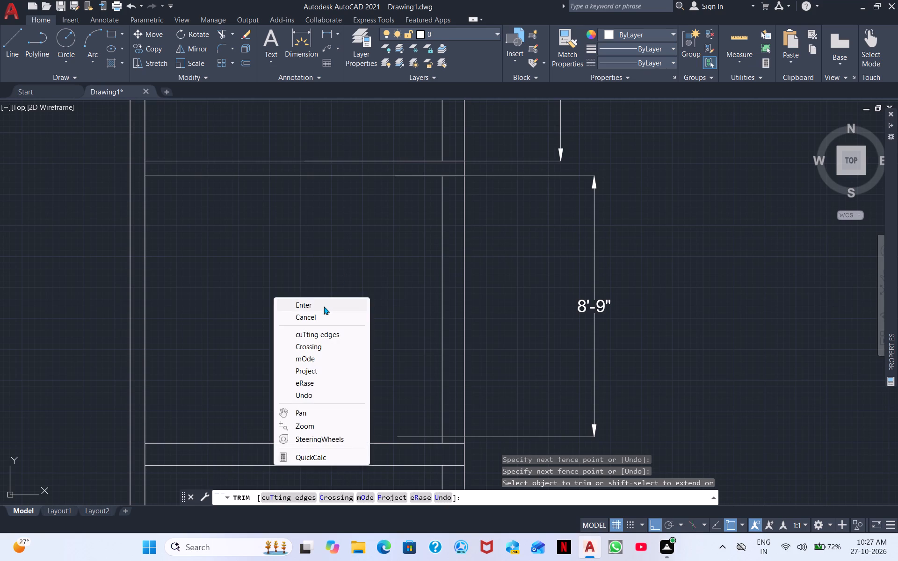
pyautogui.click(324, 306)
# Offset the outer wall's inner line 8' into the third column's second room.
pyautogui.write('o')
pyautogui.press('space')
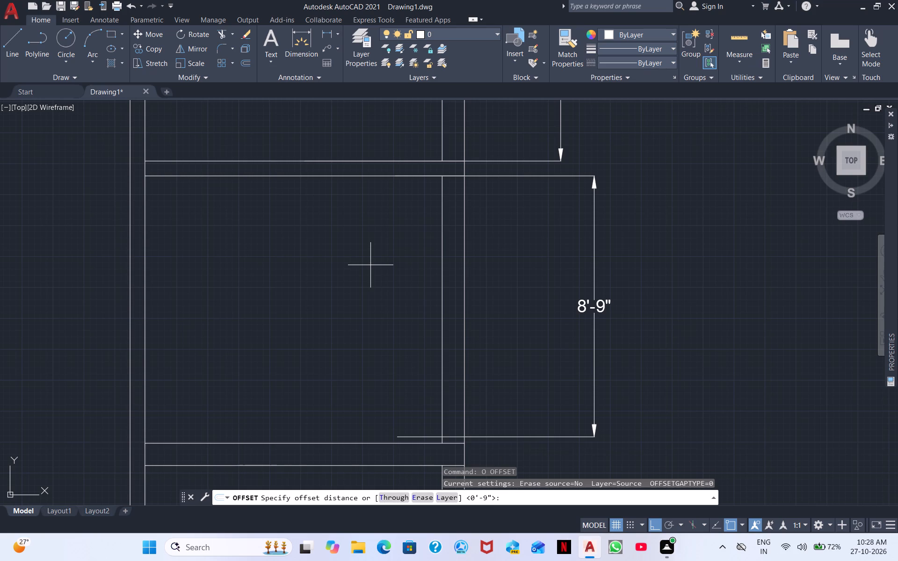
pyautogui.write("8'")
pyautogui.press('Return')
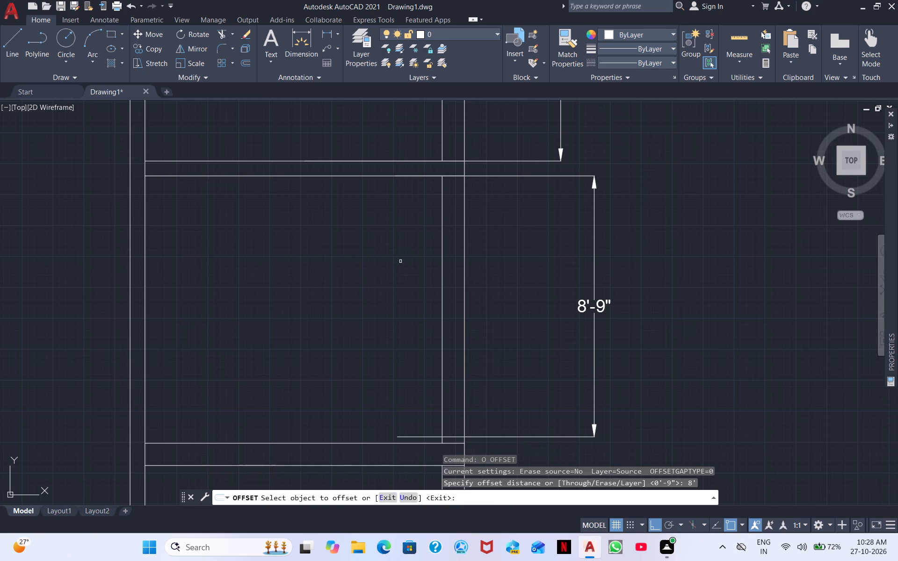
pyautogui.click(442, 290)
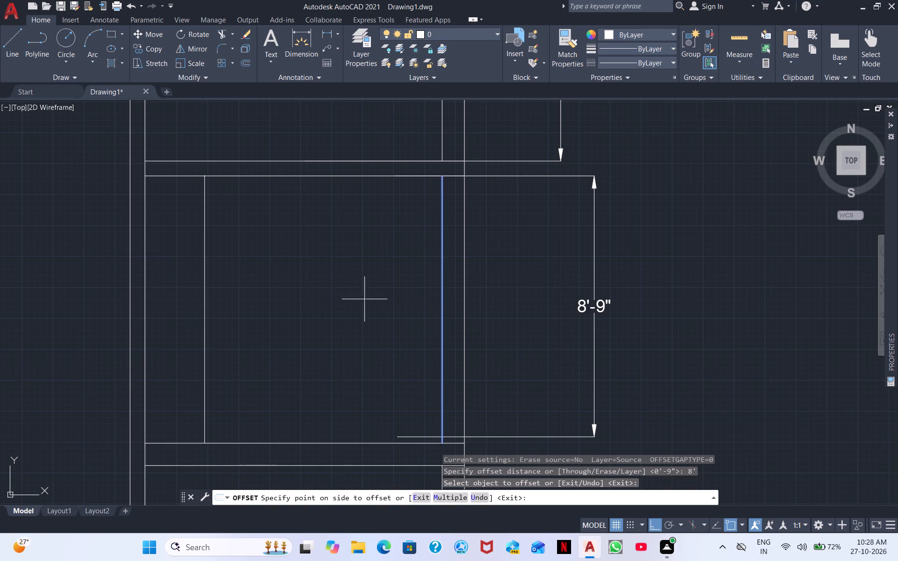
pyautogui.click(281, 306)
pyautogui.scroll(-3, 277, 301)
pyautogui.moveTo(286, 297); pyautogui.dragTo(365, 315, button='middle')
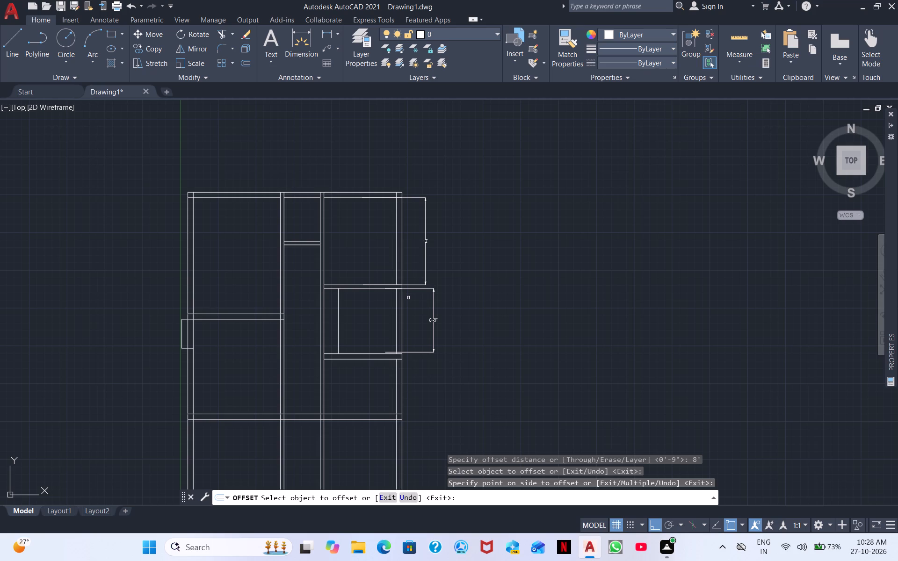
pyautogui.scroll(1, 404, 290)
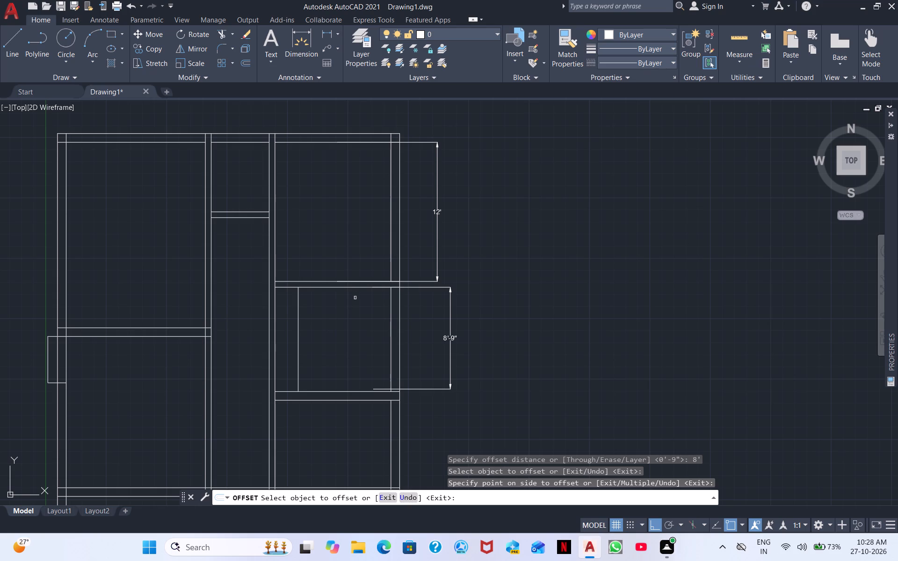
pyautogui.scroll(1, 375, 149)
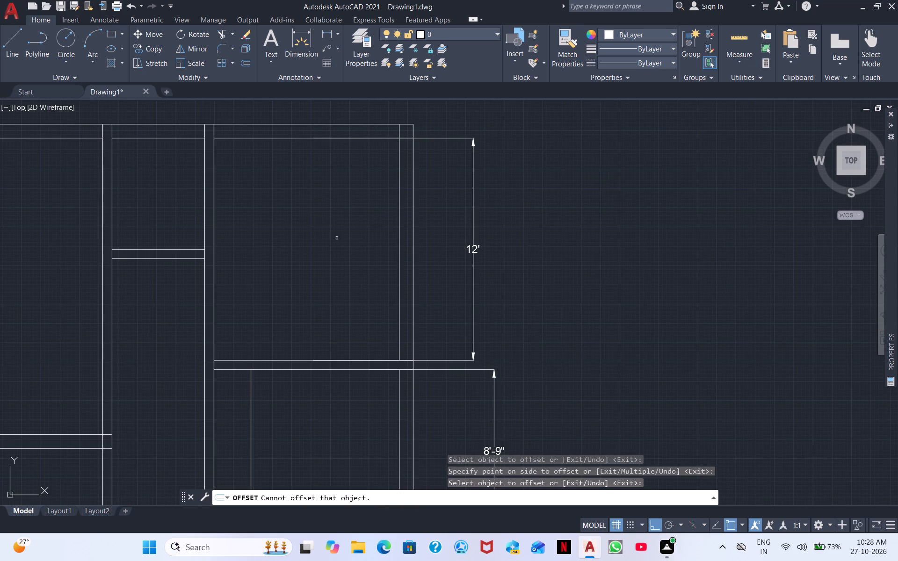
pyautogui.rightClick(265, 267)
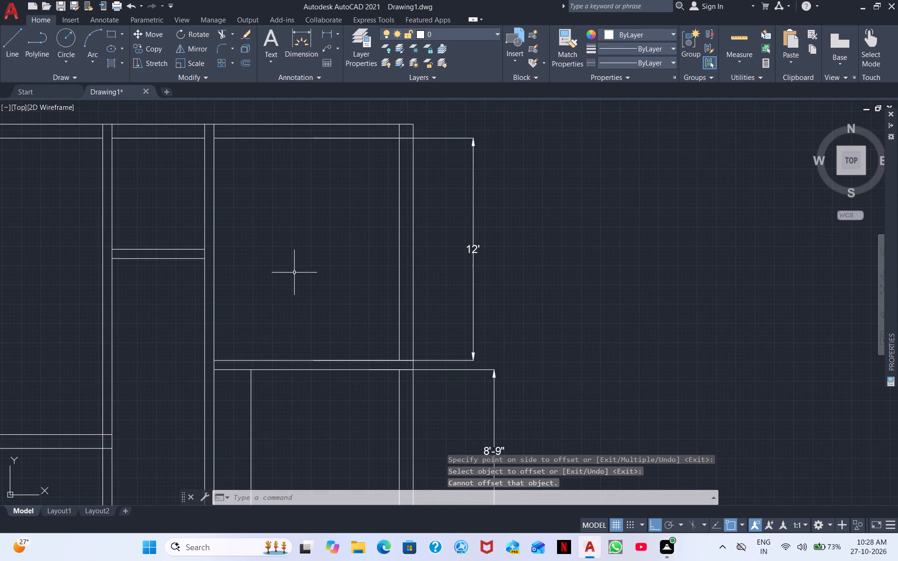
# Trim both lines of the left outer wall between the small projecting wall stub and the full-width cross wall below.
pyautogui.moveTo(293, 311); pyautogui.dragTo(388, 173, button='middle')
pyautogui.scroll(1, 396, 164)
pyautogui.scroll(-3, 367, 324)
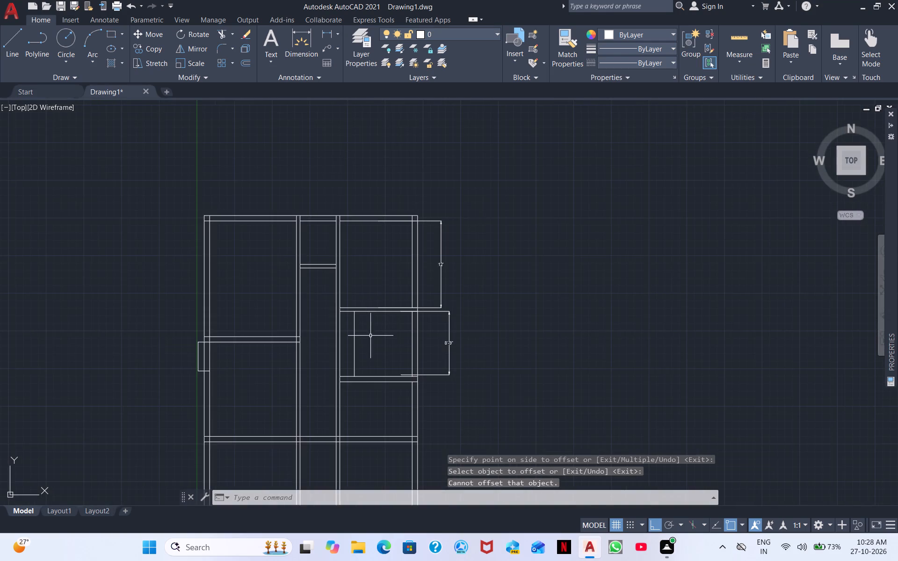
pyautogui.moveTo(372, 336); pyautogui.dragTo(420, 253, button='middle')
pyautogui.moveTo(438, 387); pyautogui.dragTo(491, 231, button='middle')
pyautogui.scroll(-1, 514, 266)
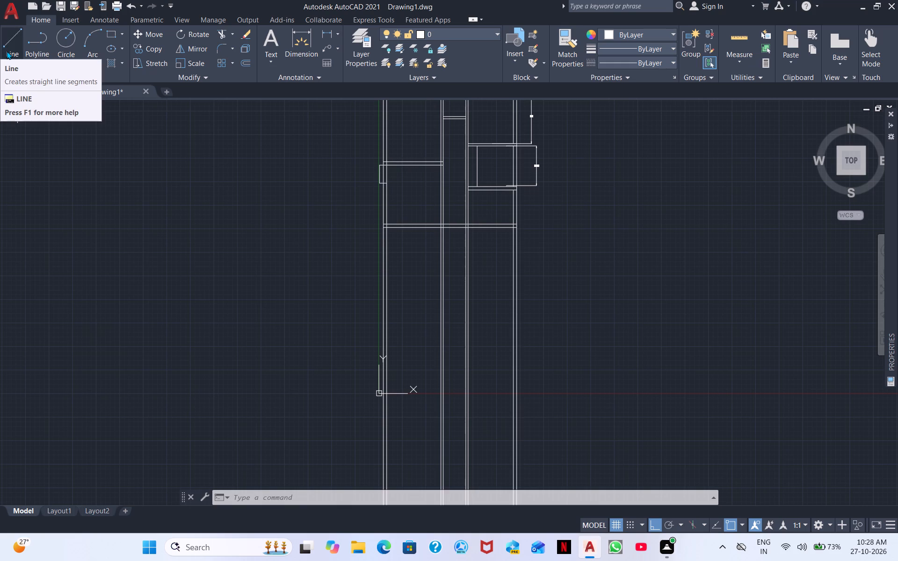
pyautogui.click(222, 31)
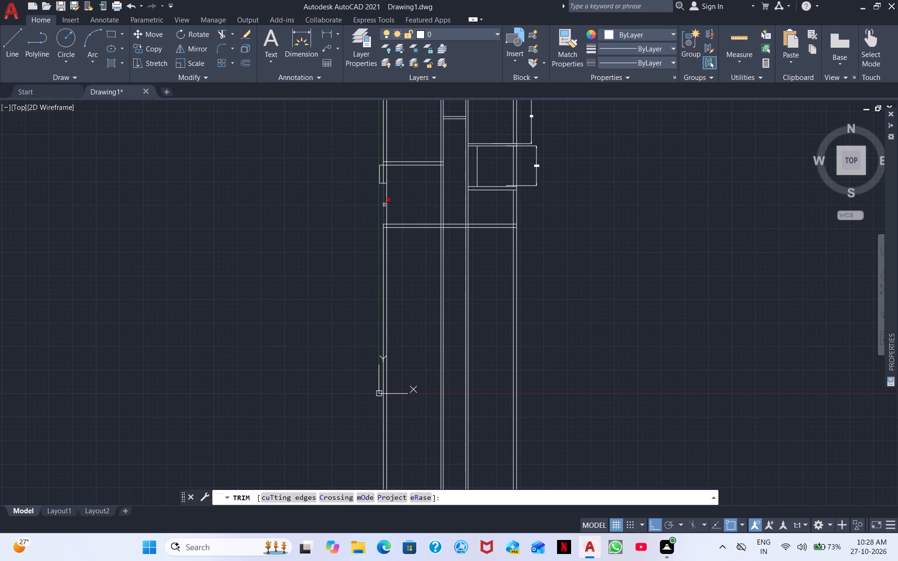
pyautogui.click(384, 205)
pyautogui.click(385, 204)
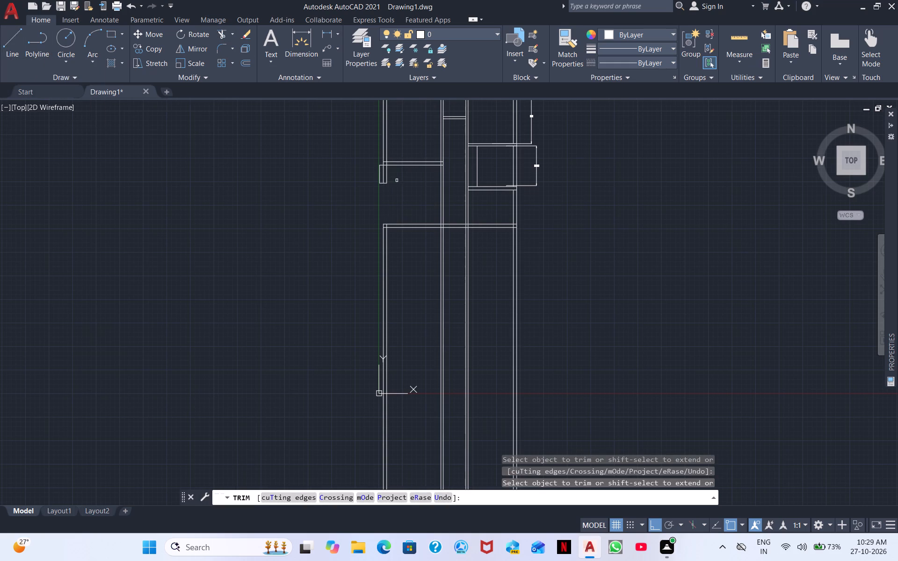
# Extend both lines of the 9" wall below the third column's second room to the outer face of the adjoining 6" vertical wall.
pyautogui.scroll(3, 396, 180)
pyautogui.moveTo(516, 229); pyautogui.dragTo(264, 252, button='middle')
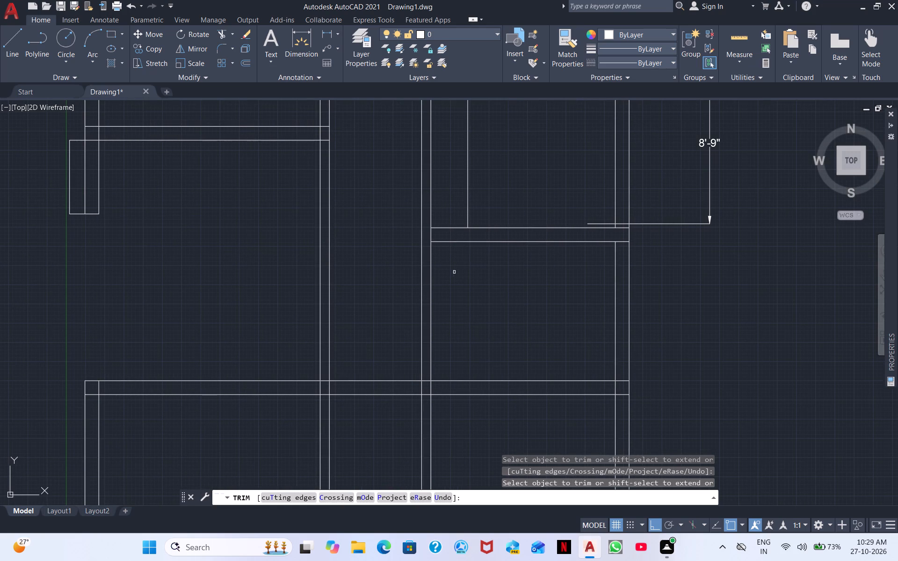
pyautogui.keyDown('shift'); pyautogui.click(471, 242); pyautogui.keyUp('shift')
pyautogui.keyDown('shift'); pyautogui.click(449, 229); pyautogui.keyUp('shift')
# Trim both interior vertical walls and the right outer wall in the gap between the upper rooms and the full-width cross wall.
pyautogui.keyDown('shift'); pyautogui.click(321, 263); pyautogui.keyUp('shift')
pyautogui.keyDown('shift'); pyautogui.moveTo(320, 262); pyautogui.dragTo(301, 267); pyautogui.keyUp('shift')
pyautogui.keyDown('shift'); pyautogui.moveTo(306, 269); pyautogui.dragTo(355, 292); pyautogui.keyUp('shift')
pyautogui.moveTo(396, 299); pyautogui.dragTo(460, 316)
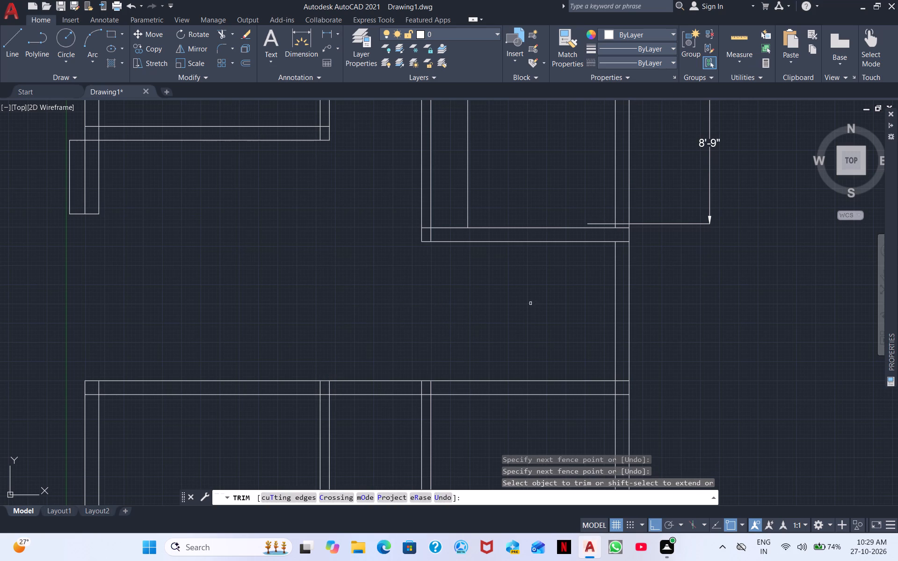
pyautogui.moveTo(593, 301); pyautogui.dragTo(647, 317)
pyautogui.scroll(-2, 654, 313)
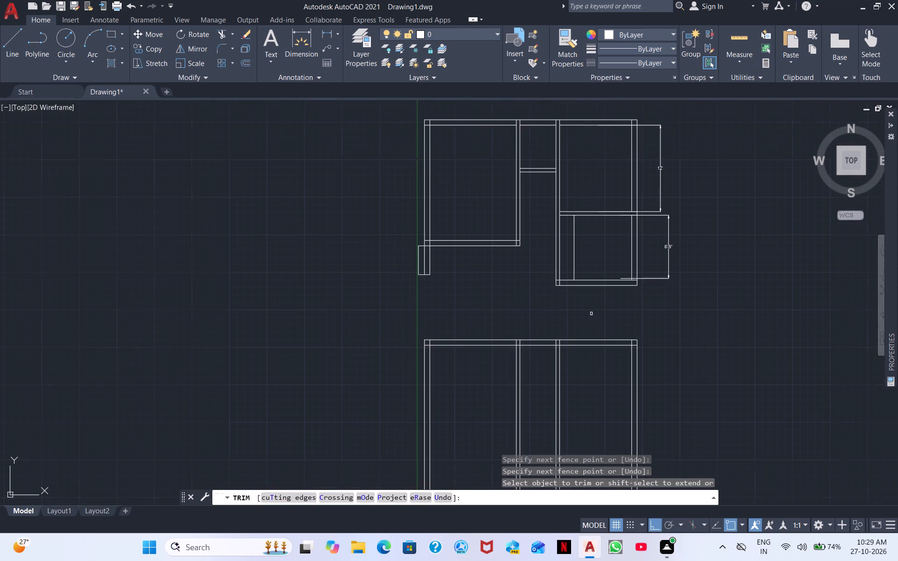
pyautogui.moveTo(590, 315); pyautogui.dragTo(485, 295, button='middle')
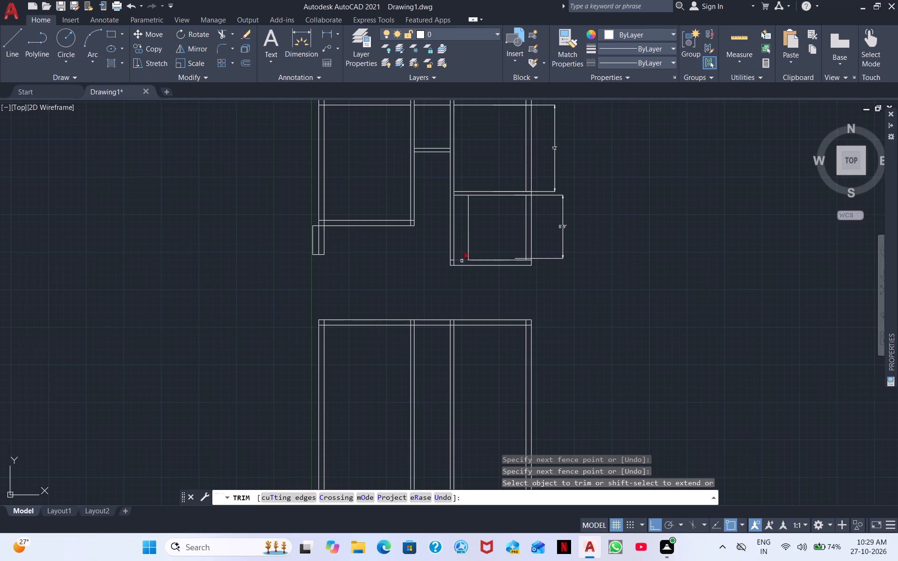
pyautogui.rightClick(655, 341)
pyautogui.rightClick(655, 341)
pyautogui.click(691, 350)
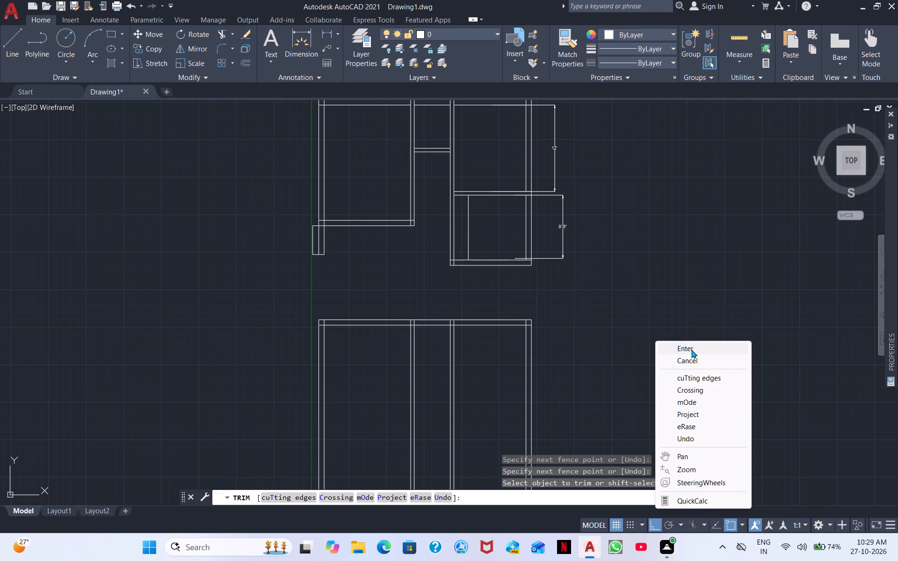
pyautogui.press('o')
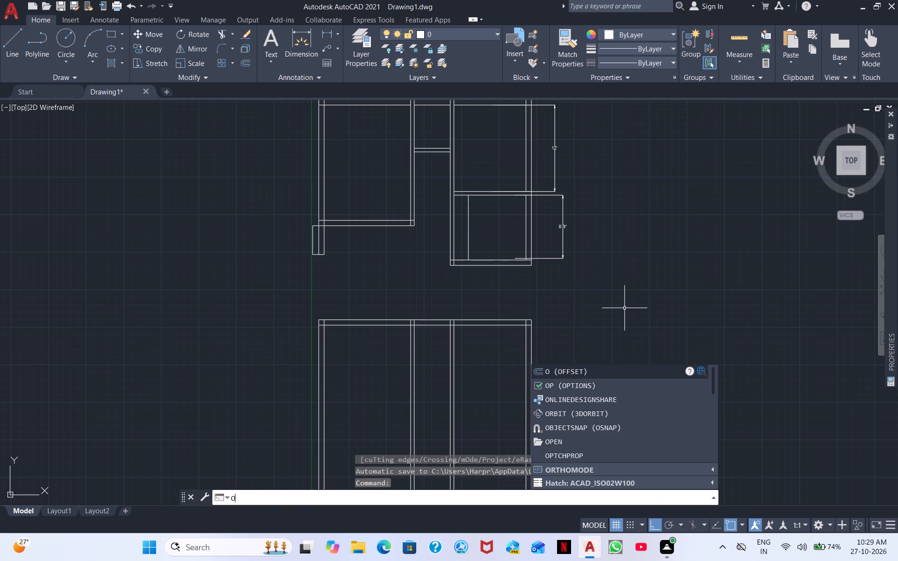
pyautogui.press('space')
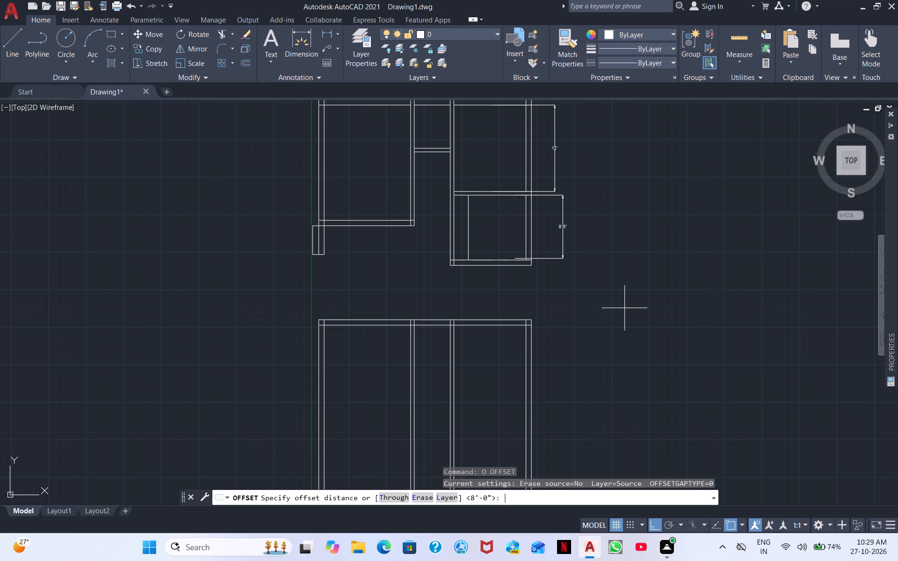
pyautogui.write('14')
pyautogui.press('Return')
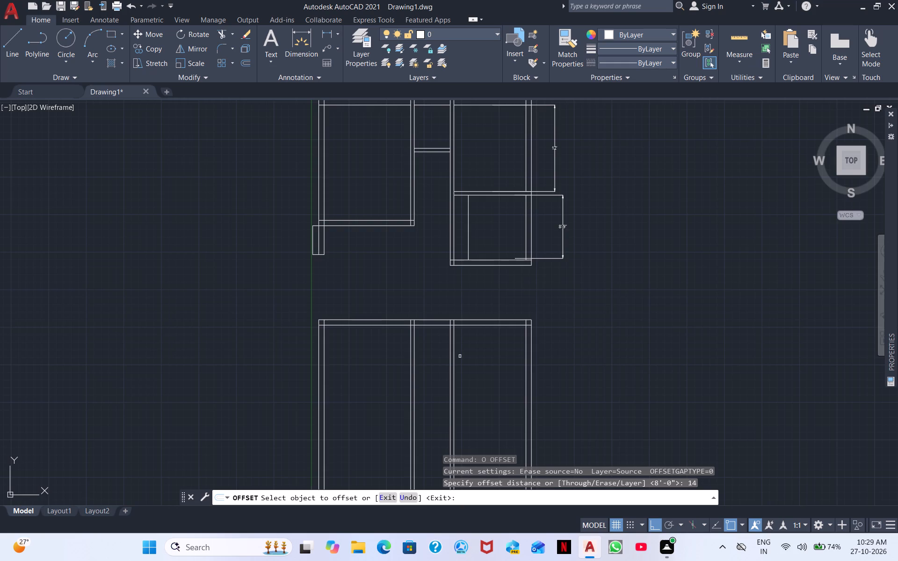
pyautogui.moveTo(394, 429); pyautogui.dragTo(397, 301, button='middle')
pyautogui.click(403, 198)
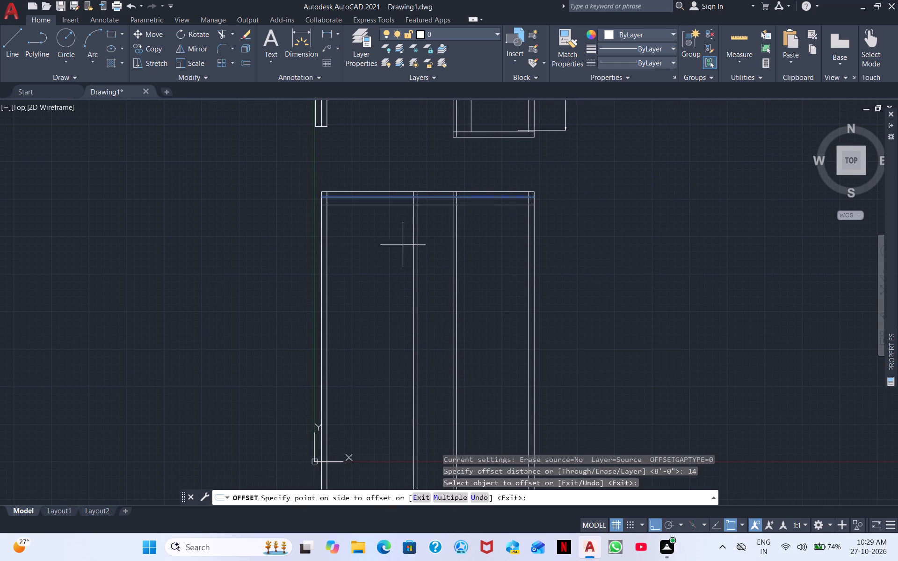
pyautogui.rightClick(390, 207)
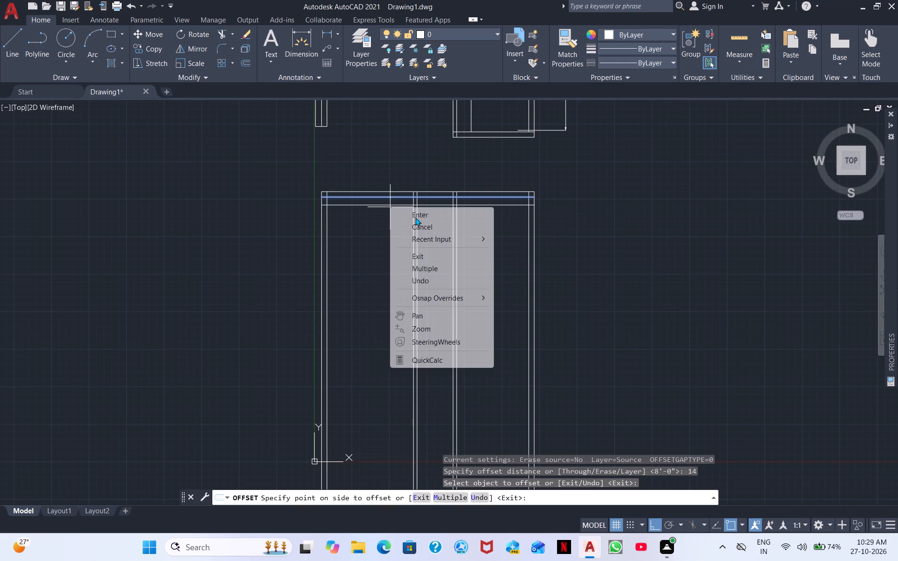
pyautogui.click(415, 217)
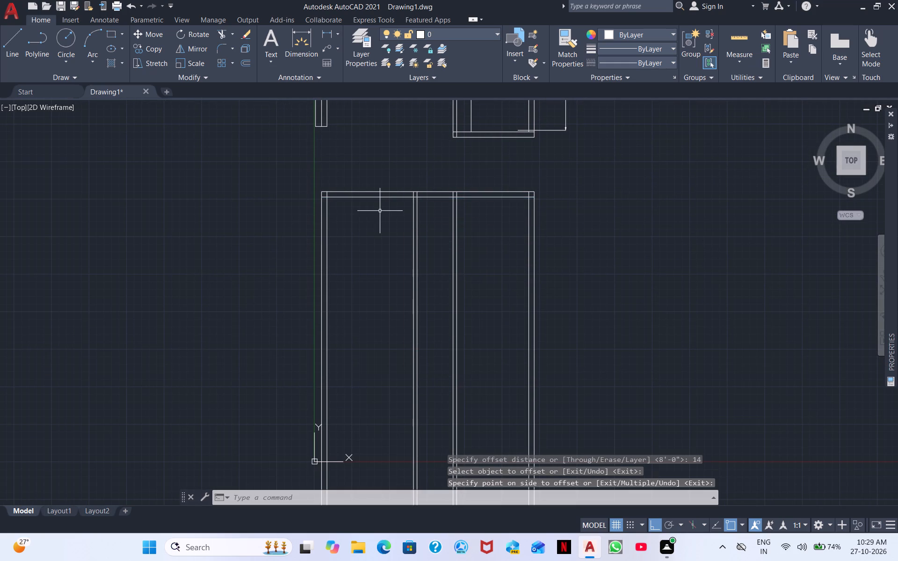
# Offset the full-width cross wall's lower line 14' downward.
pyautogui.write('o')
pyautogui.press('space')
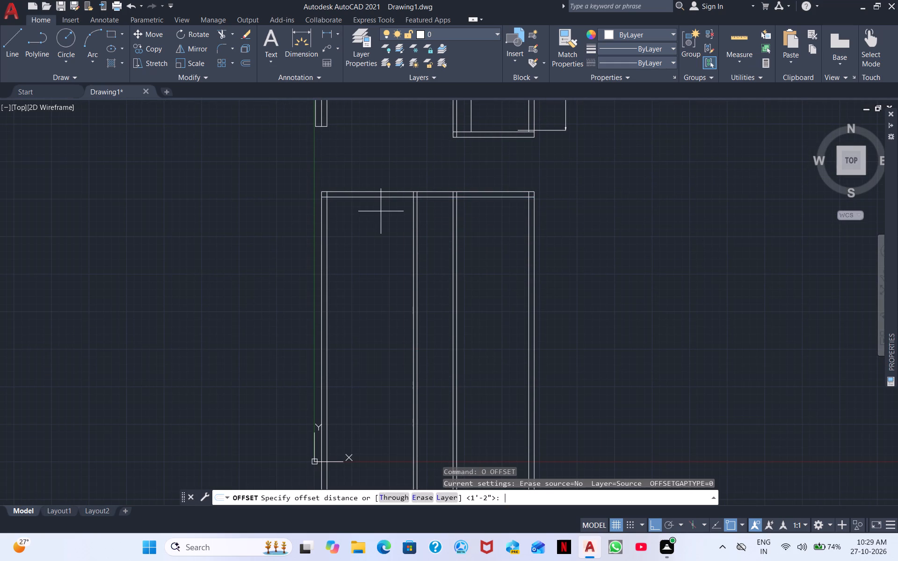
pyautogui.write("14'")
pyautogui.press('Return')
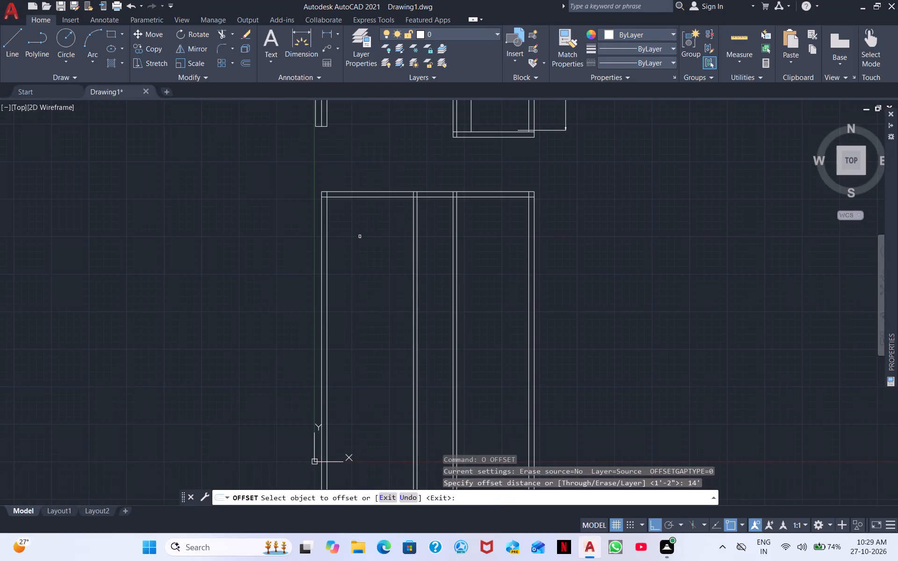
pyautogui.click(398, 197)
pyautogui.click(397, 257)
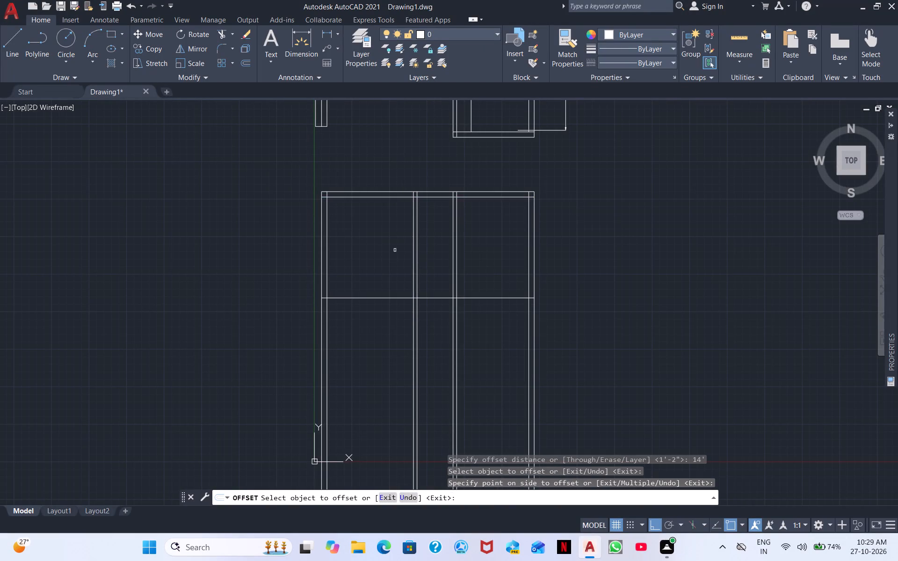
pyautogui.moveTo(395, 250); pyautogui.dragTo(381, 176, button='middle')
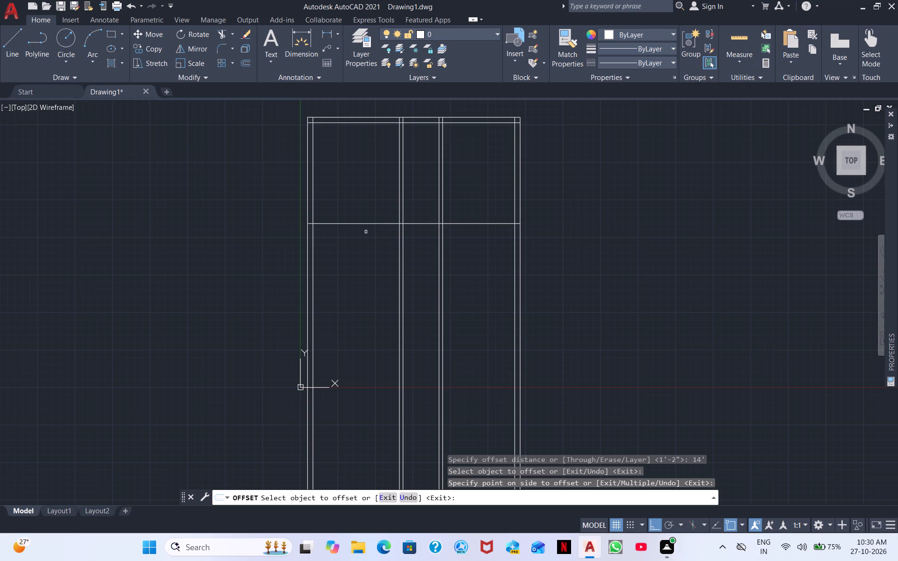
pyautogui.press('space')
# Offset the new full-width horizontal line 9" downward to form a second cross wall.
pyautogui.press('space')
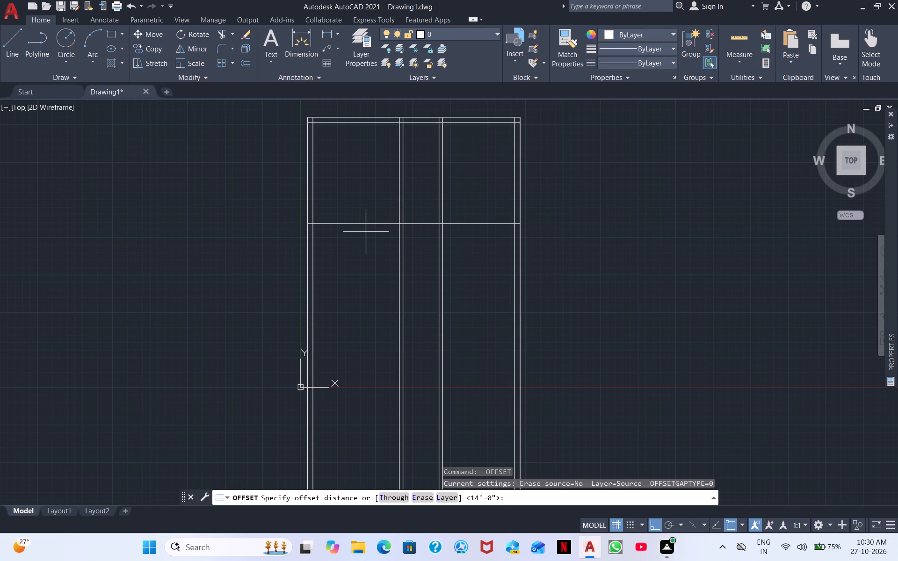
pyautogui.press('9')
pyautogui.hotkey('shift', '"')
pyautogui.press('Return')
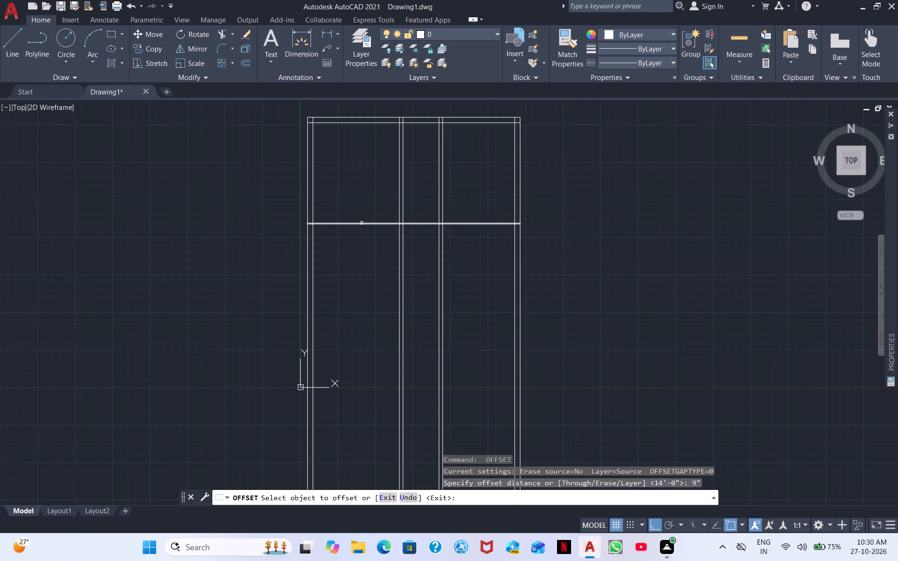
pyautogui.click(362, 224)
pyautogui.click(361, 241)
pyautogui.moveTo(376, 275); pyautogui.dragTo(394, 208, button='middle')
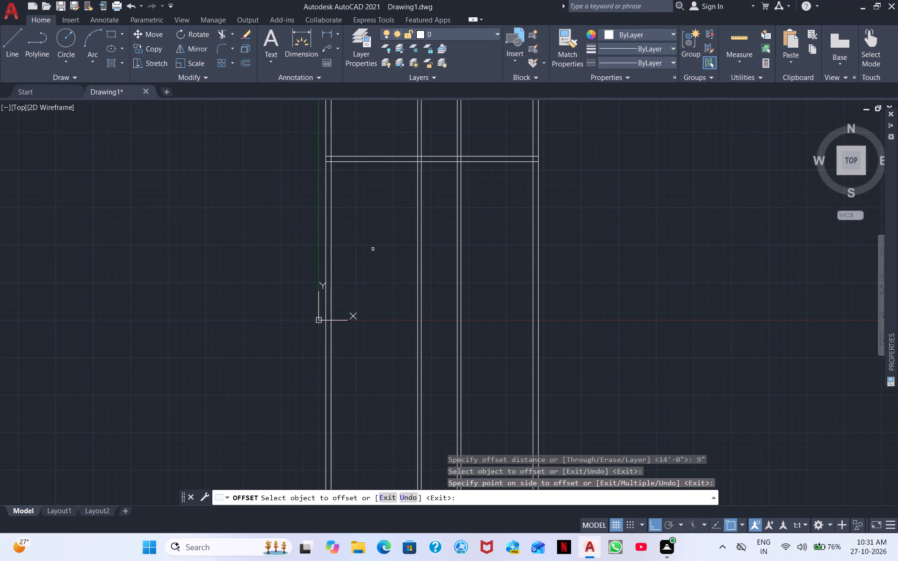
pyautogui.press('space')
# Offset the second cross wall's lower line 14' downward.
pyautogui.press('space')
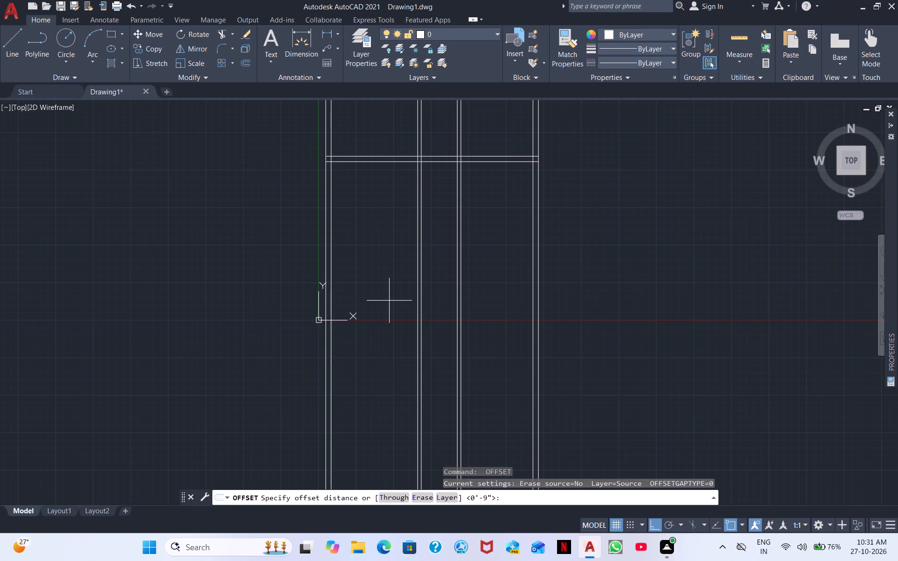
pyautogui.moveTo(396, 331); pyautogui.dragTo(382, 503, button='middle')
pyautogui.moveTo(370, 426); pyautogui.dragTo(406, 365, button='middle')
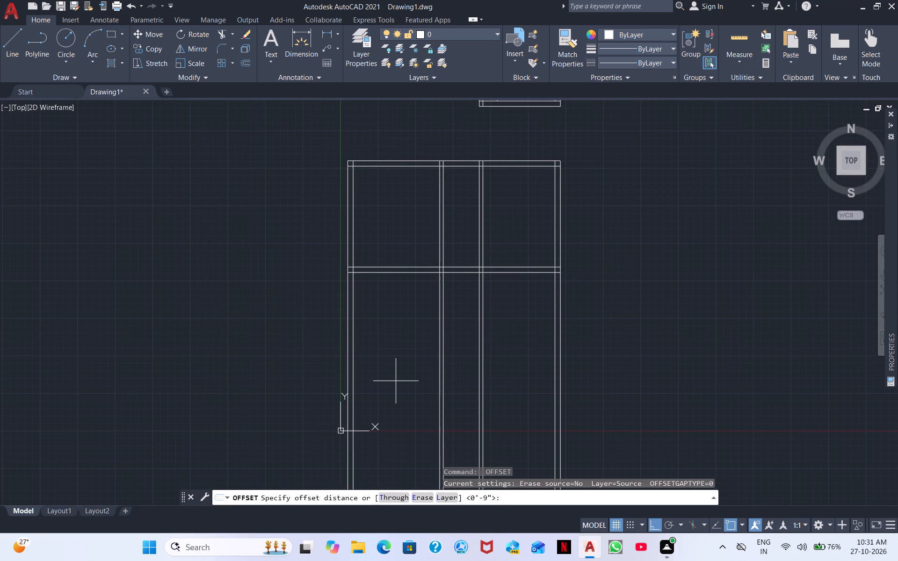
pyautogui.write("14'")
pyautogui.press('Return')
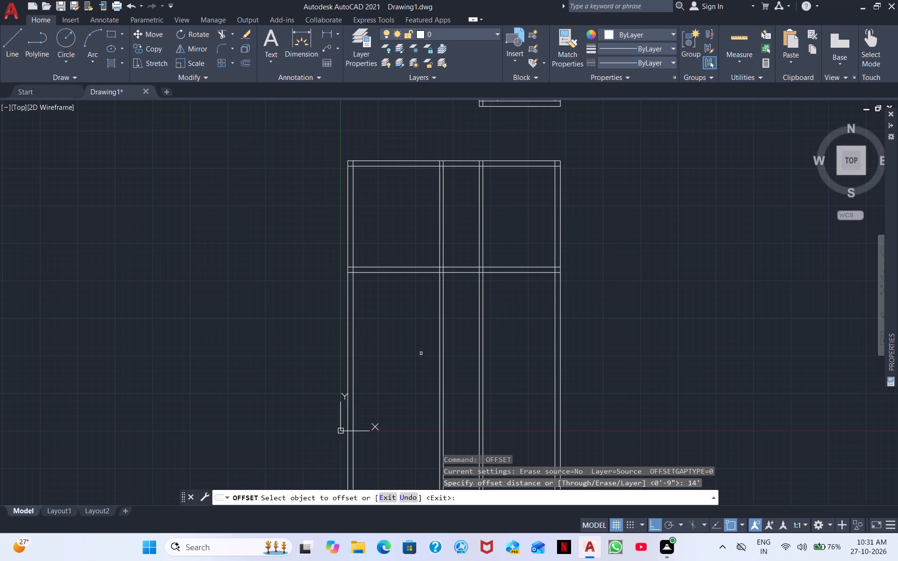
pyautogui.click(392, 272)
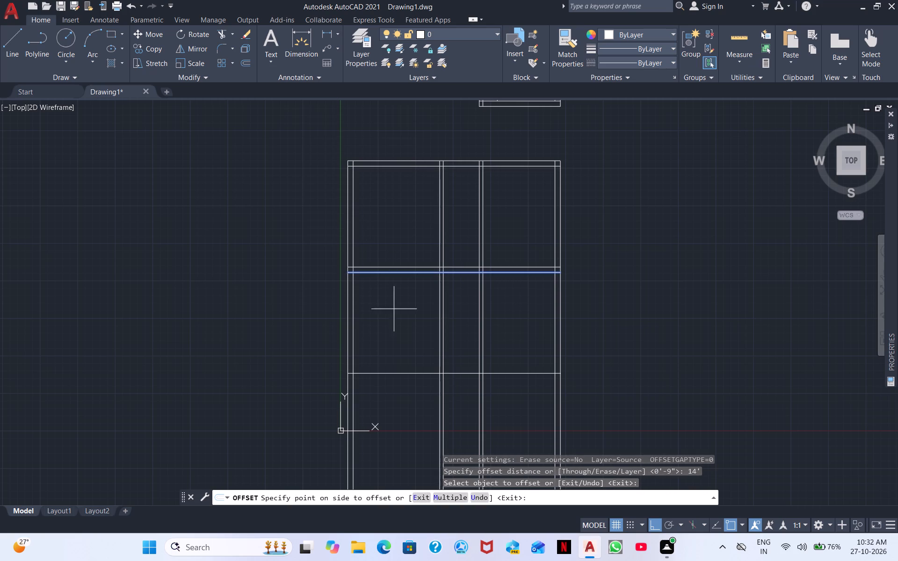
pyautogui.click(395, 327)
pyautogui.moveTo(395, 327); pyautogui.dragTo(435, 289, button='middle')
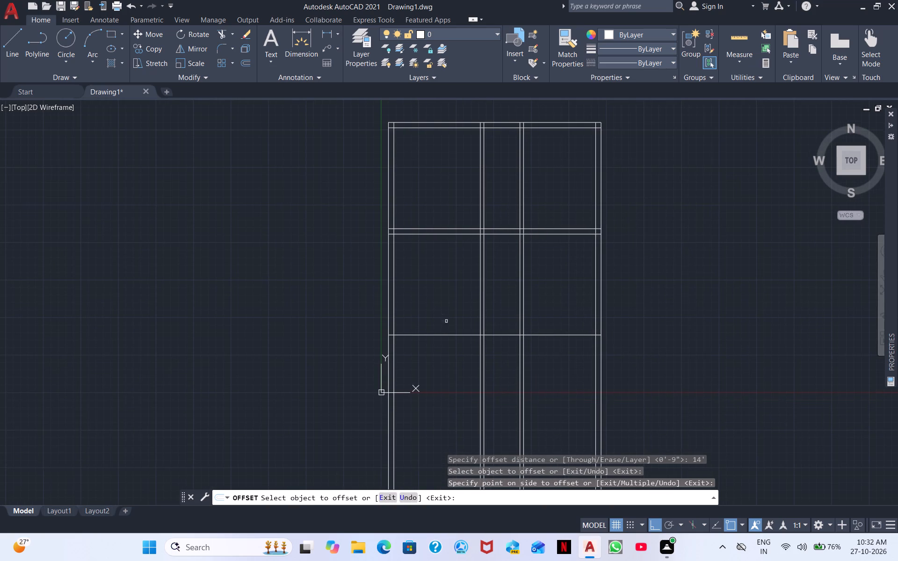
pyautogui.middleClick(462, 294)
pyautogui.press('space')
# Offset the lowest full-width horizontal line 9" downward to form a third cross wall.
pyautogui.press('space')
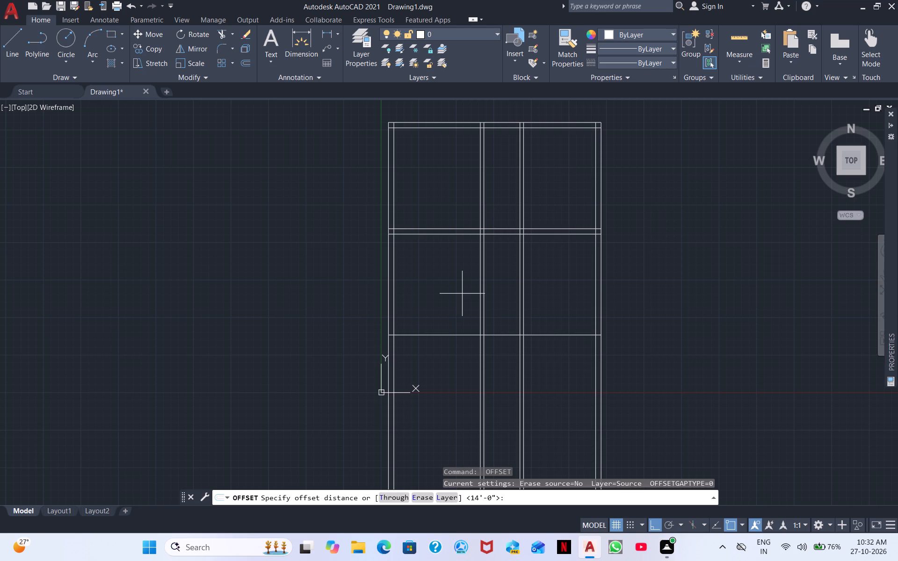
pyautogui.write('9"')
pyautogui.press('Return')
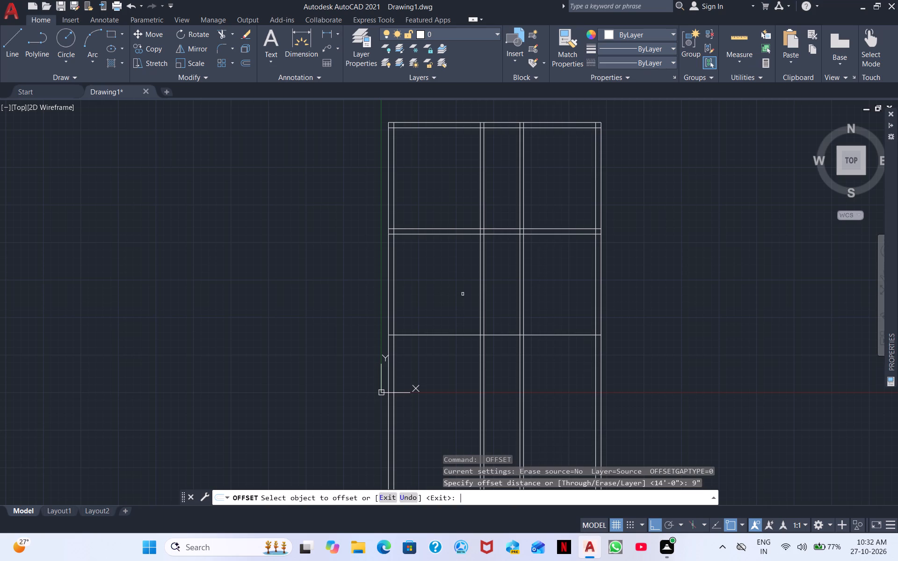
pyautogui.click(459, 334)
pyautogui.click(462, 353)
pyautogui.moveTo(462, 352); pyautogui.dragTo(409, 327, button='middle')
pyautogui.scroll(1, 409, 327)
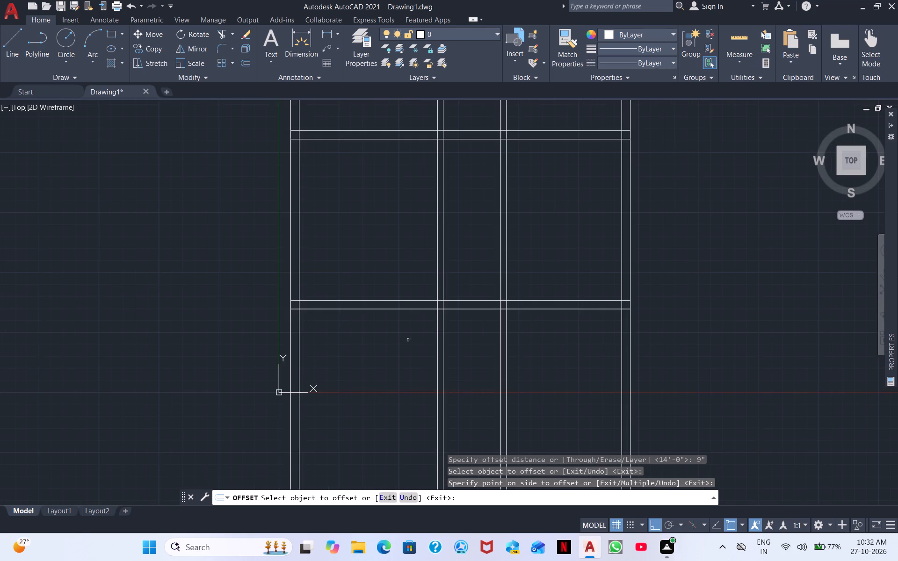
pyautogui.press('space')
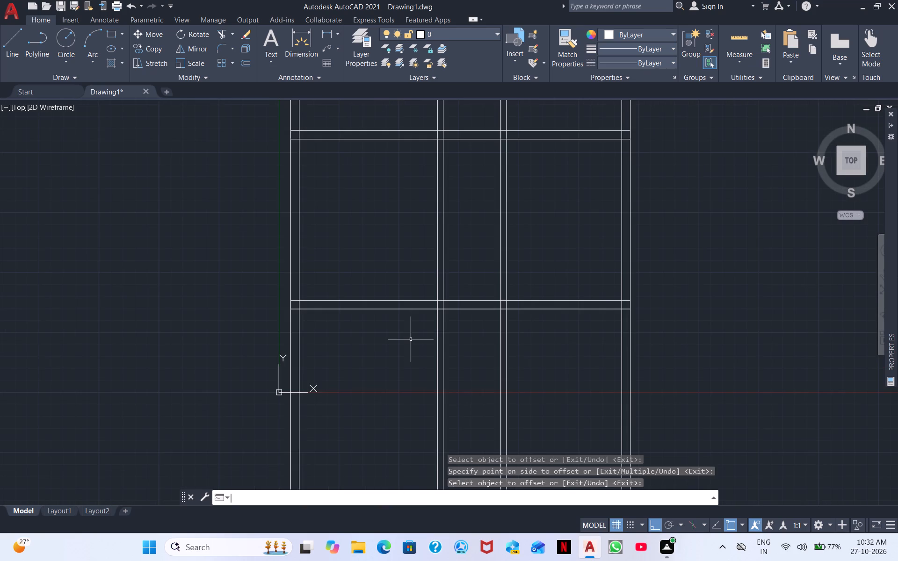
# Offset the third cross wall's lower line 4' downward.
pyautogui.press('space')
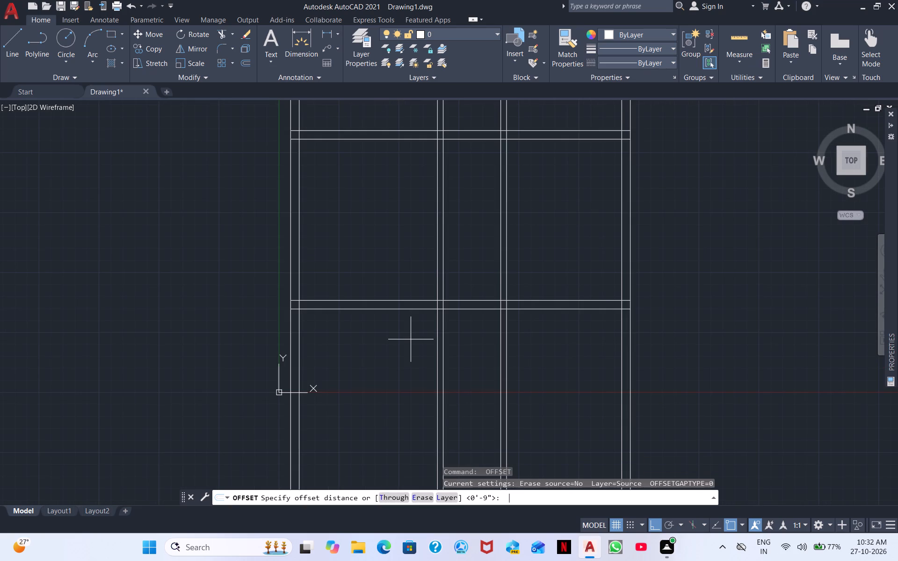
pyautogui.write("4'")
pyautogui.press('Return')
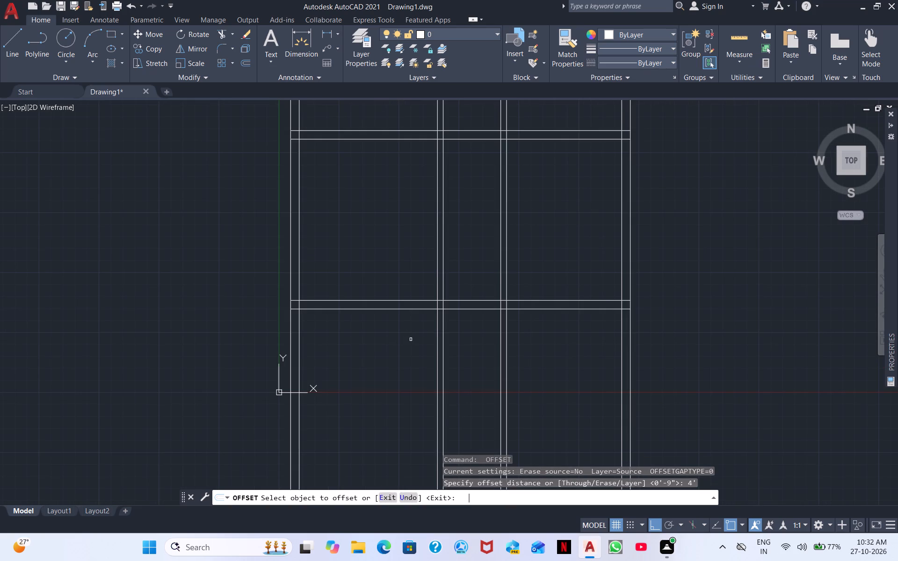
pyautogui.click(419, 310)
pyautogui.click(397, 360)
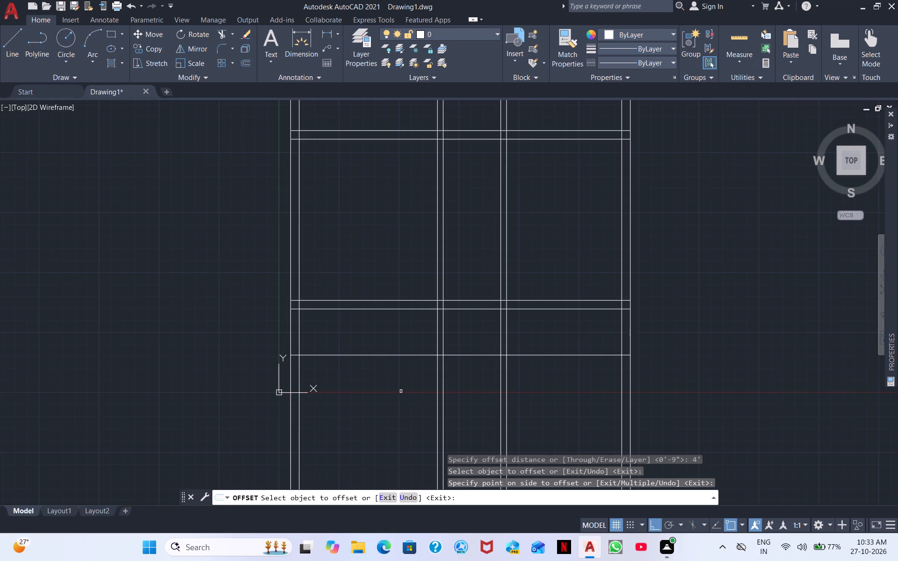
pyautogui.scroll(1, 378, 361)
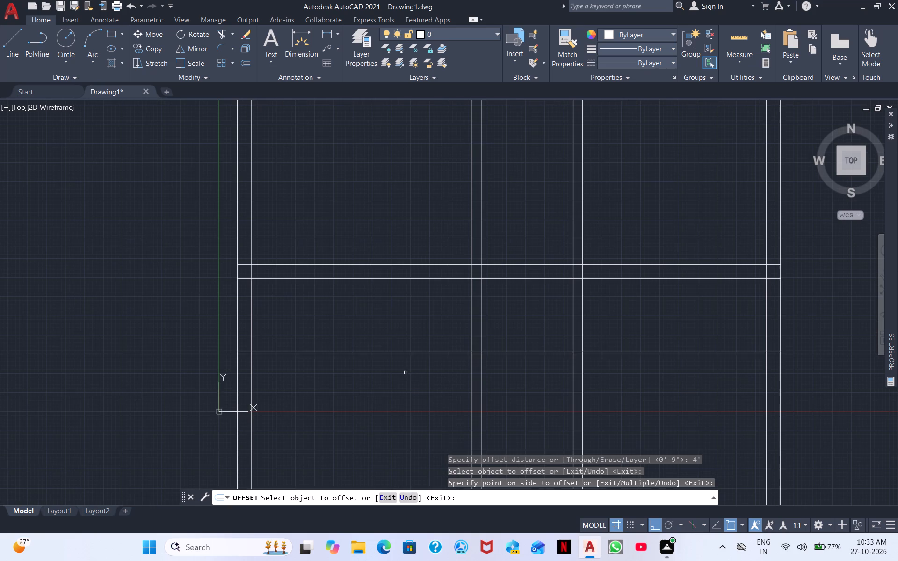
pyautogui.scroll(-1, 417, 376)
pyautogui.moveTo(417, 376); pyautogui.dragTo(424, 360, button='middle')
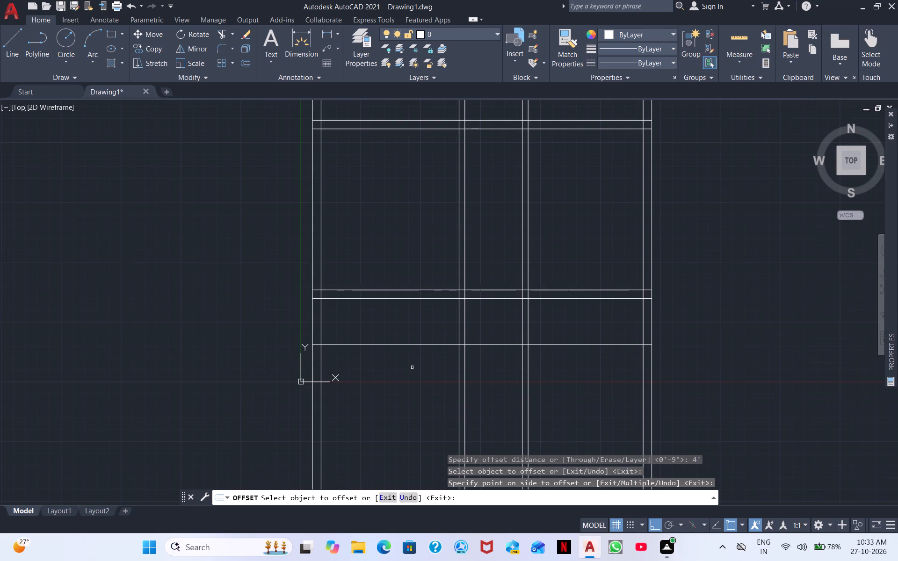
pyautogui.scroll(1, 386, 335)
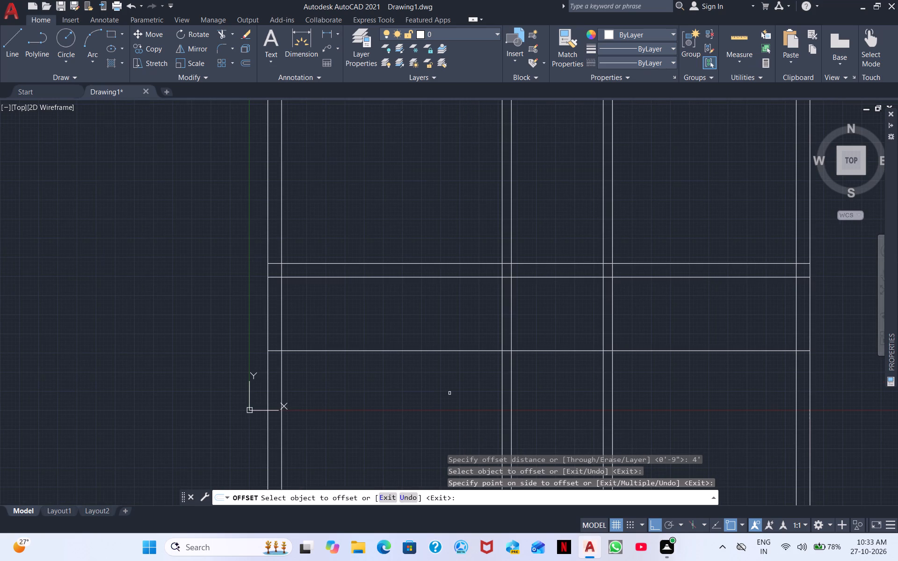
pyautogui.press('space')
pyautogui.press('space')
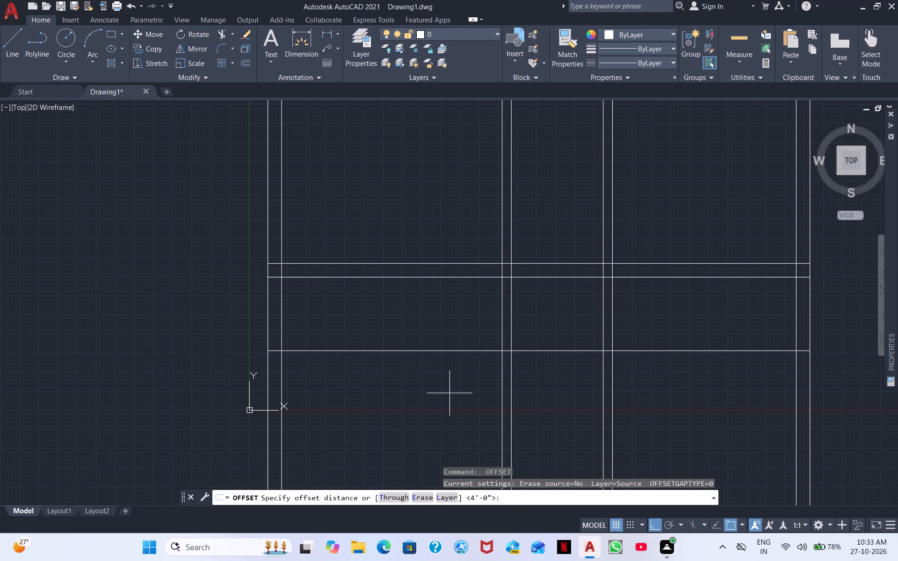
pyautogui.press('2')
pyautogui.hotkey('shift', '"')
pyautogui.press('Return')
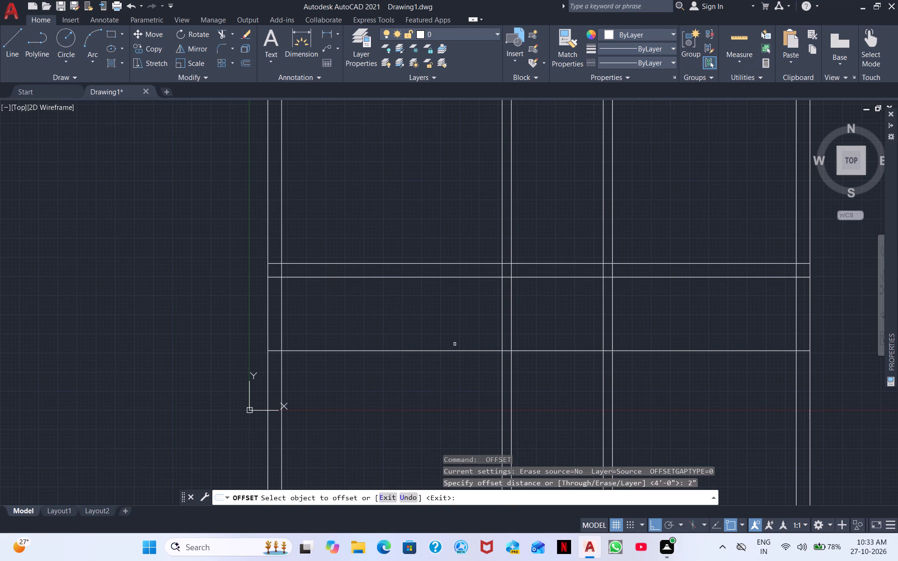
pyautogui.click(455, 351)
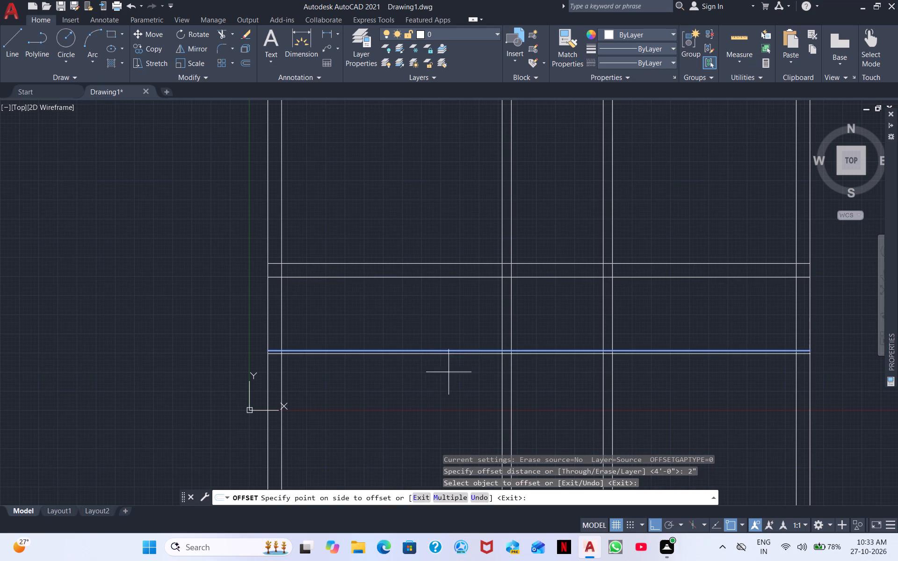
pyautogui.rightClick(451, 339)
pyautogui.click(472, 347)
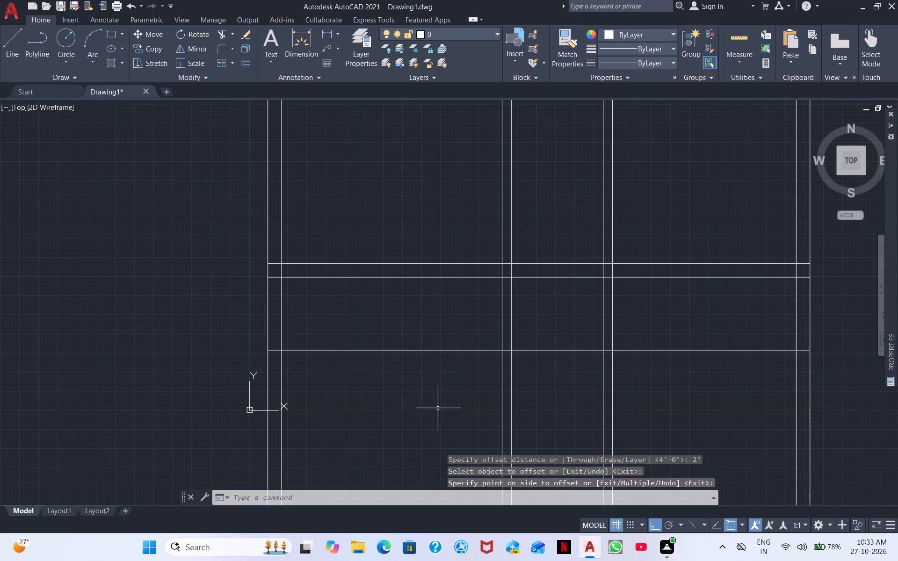
# Offset the lowest full-width horizontal line 4" downward to form a thin closing wall.
pyautogui.write('o')
pyautogui.press('space')
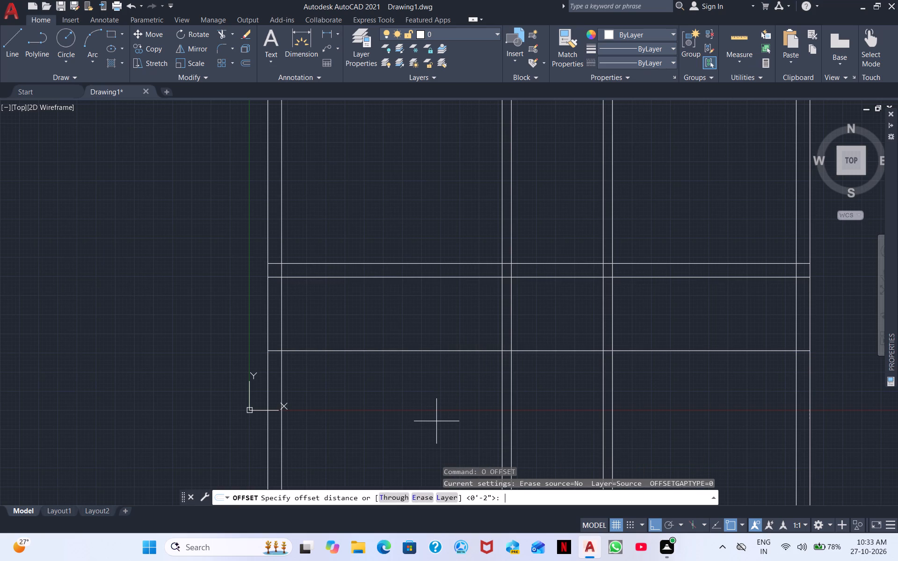
pyautogui.write('4"')
pyautogui.press('Return')
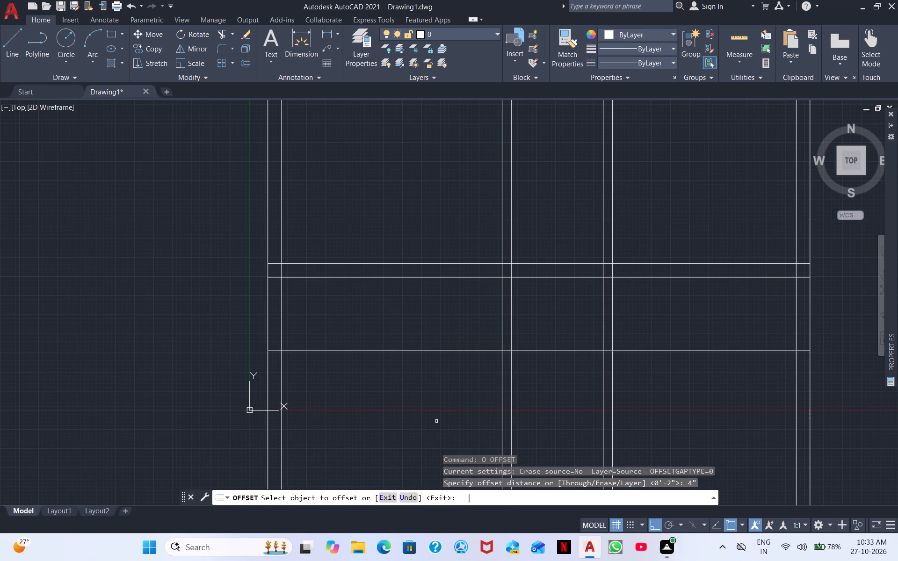
pyautogui.click(412, 350)
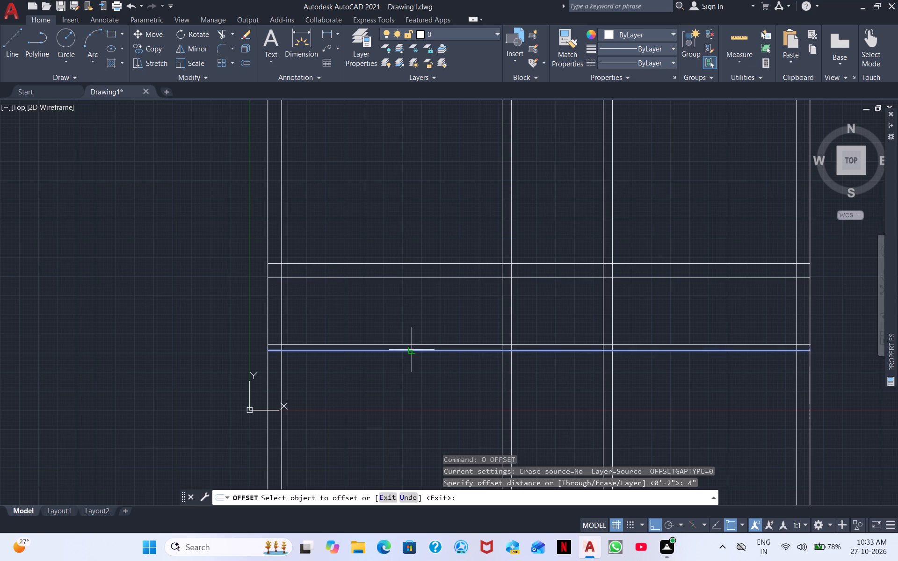
pyautogui.click(409, 384)
pyautogui.rightClick(387, 456)
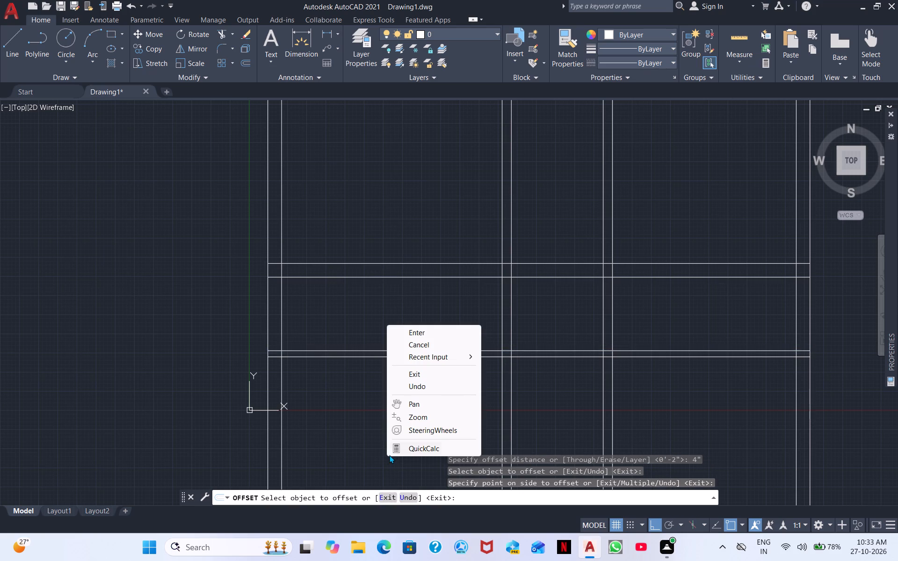
pyautogui.click(432, 334)
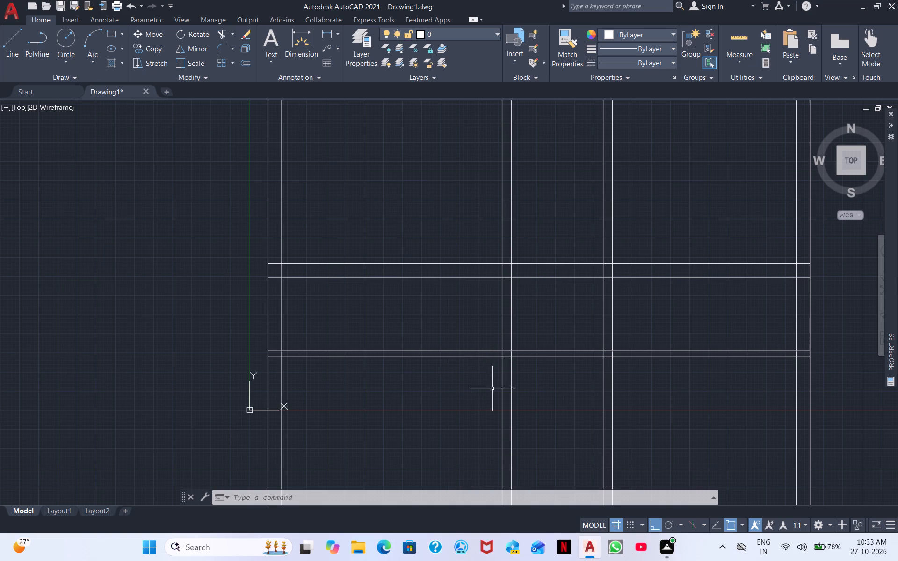
# Trim off all the vertical wall lines that extend below the lowest horizontal line of the lower block.
pyautogui.moveTo(394, 330); pyautogui.dragTo(352, 473, button='middle')
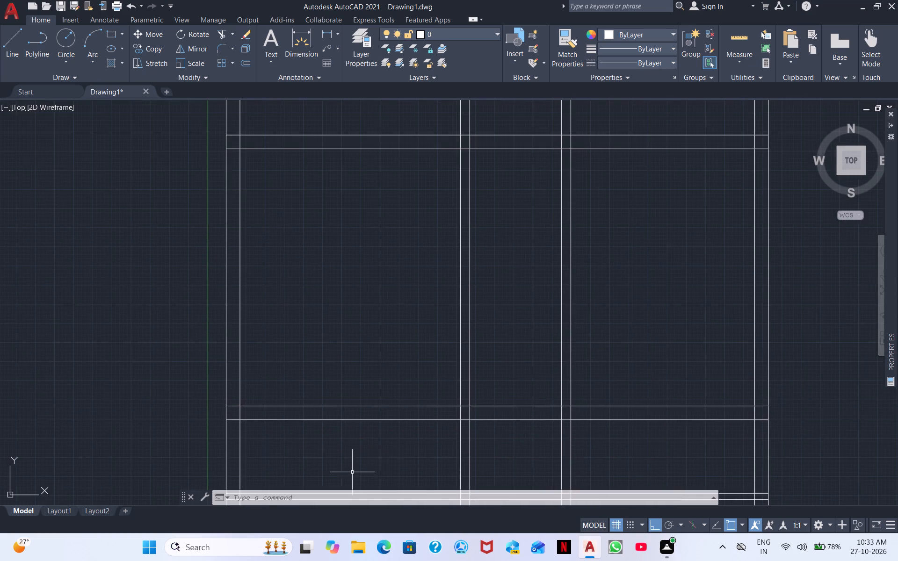
pyautogui.moveTo(375, 457); pyautogui.dragTo(373, 359, button='middle')
pyautogui.moveTo(539, 356); pyautogui.dragTo(488, 283, button='middle')
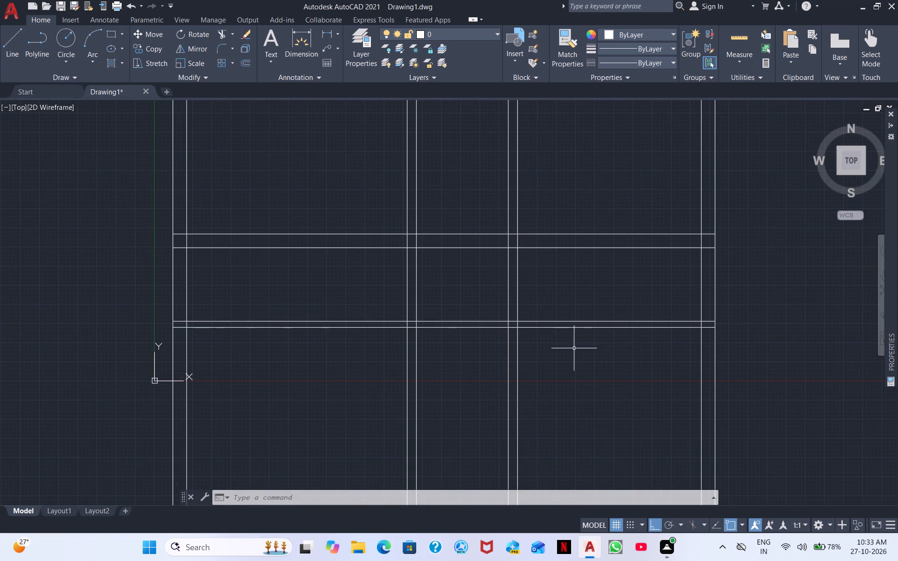
pyautogui.click(224, 37)
pyautogui.moveTo(154, 365); pyautogui.dragTo(281, 363)
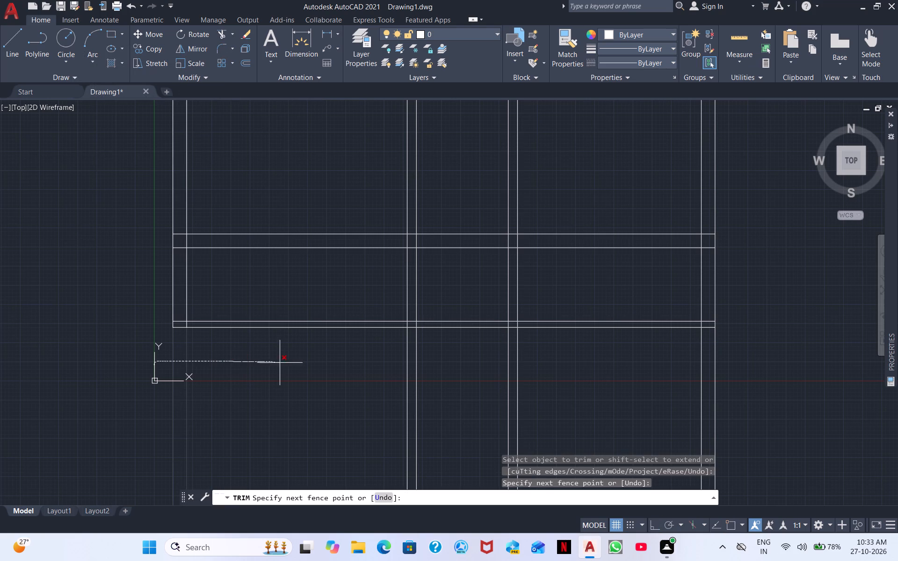
pyautogui.moveTo(281, 363); pyautogui.dragTo(754, 367)
# Trim away the small projecting outline outside the left wall stub below the upper block's left room.
pyautogui.scroll(-2, 398, 443)
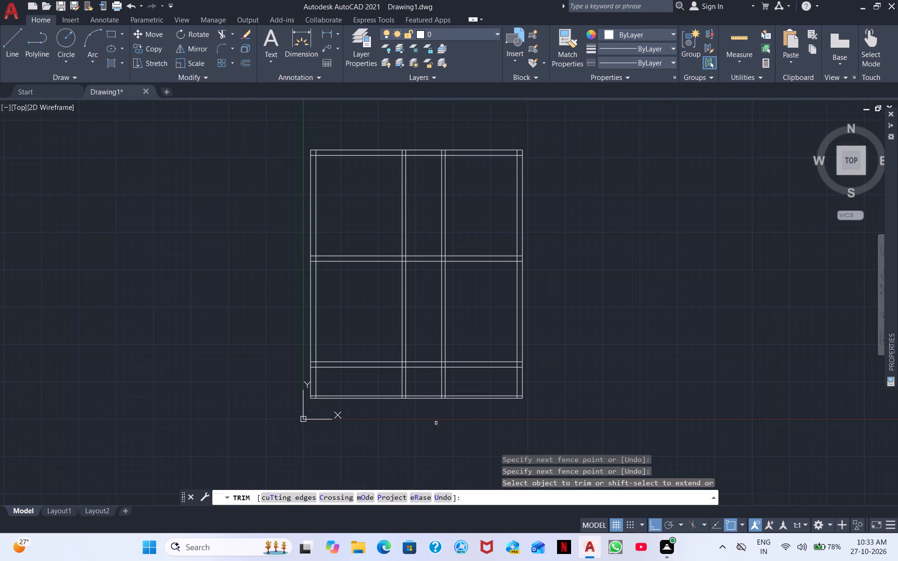
pyautogui.moveTo(441, 444); pyautogui.dragTo(443, 497, button='middle')
pyautogui.moveTo(563, 268); pyautogui.dragTo(587, 354, button='middle')
pyautogui.scroll(-1, 582, 336)
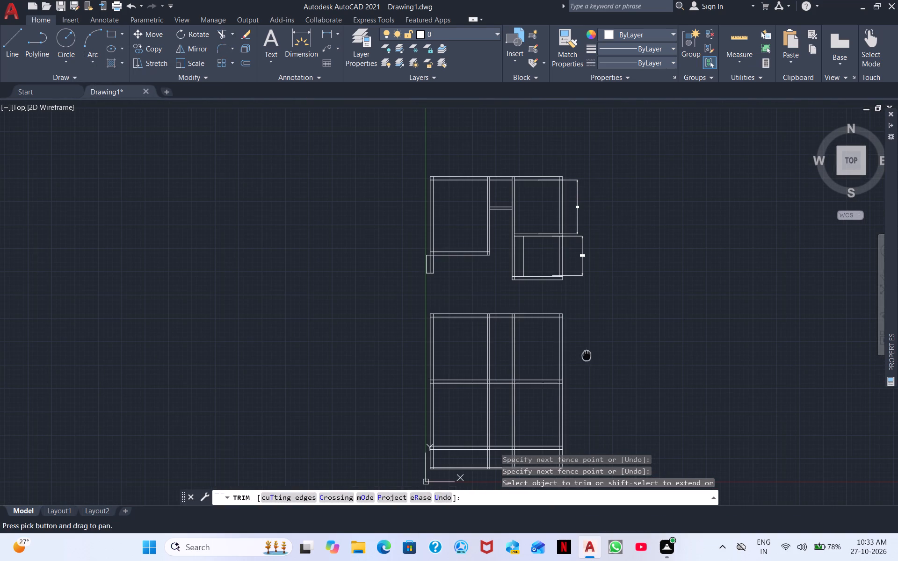
pyautogui.scroll(2, 432, 285)
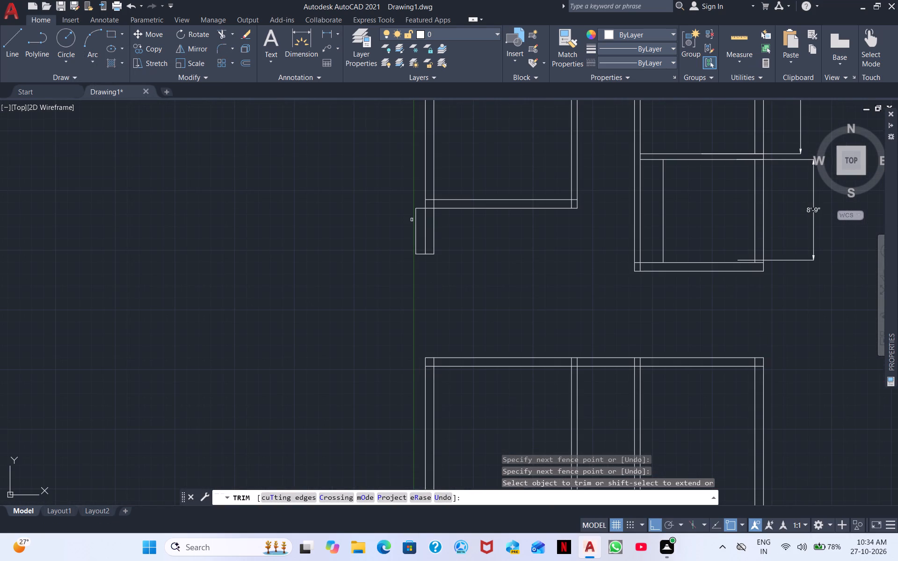
pyautogui.moveTo(420, 209); pyautogui.dragTo(420, 216)
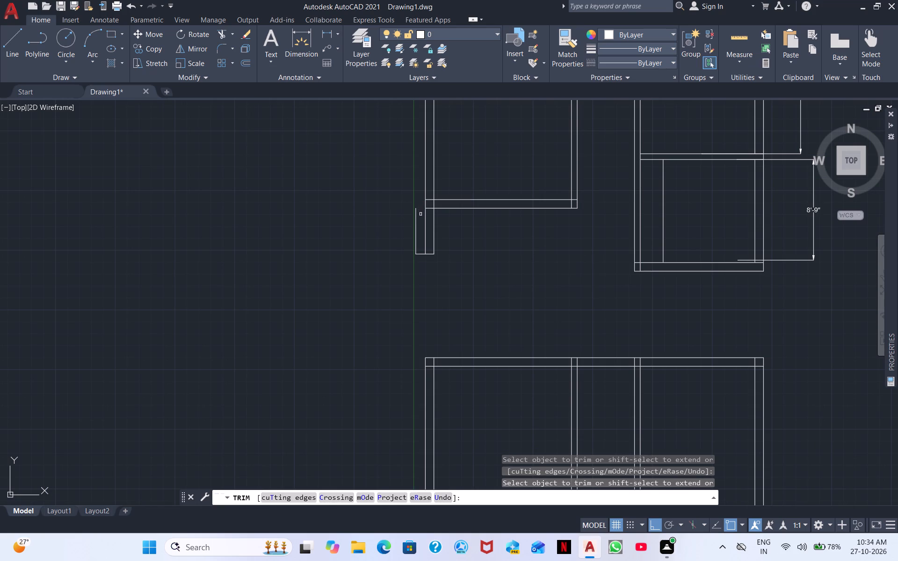
pyautogui.click(412, 222)
pyautogui.click(419, 223)
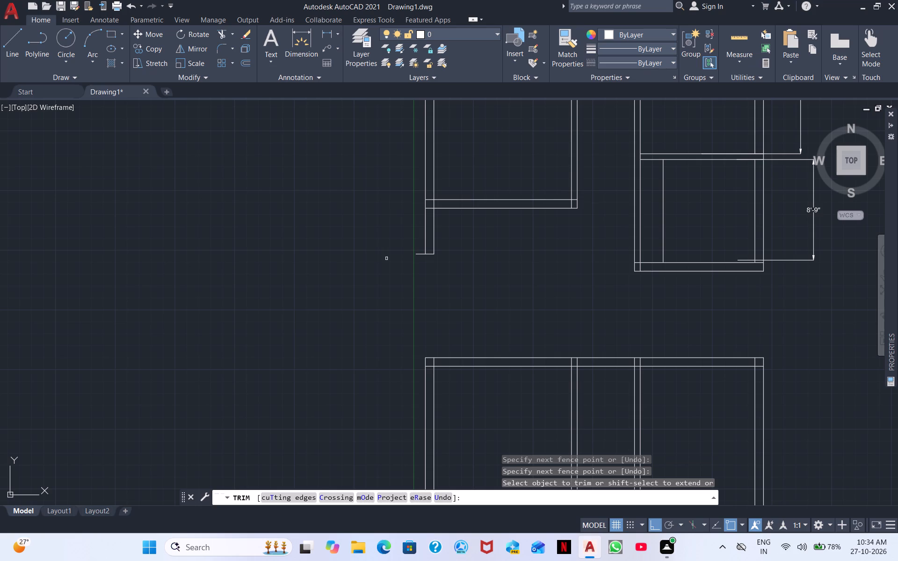
pyautogui.scroll(2, 410, 280)
pyautogui.click(435, 212)
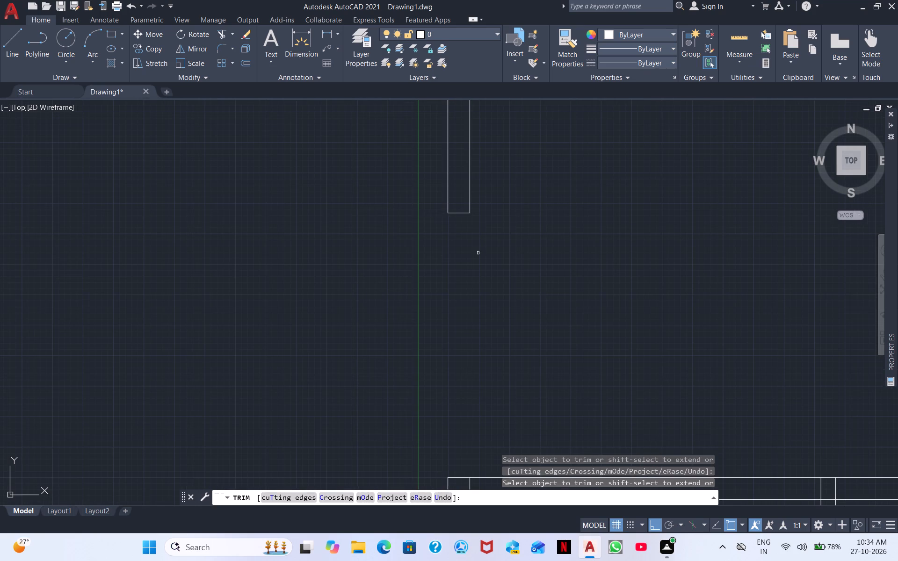
# Remove the two vertical dimensions beside the upper block's right-hand rooms with Trim.
pyautogui.scroll(-3, 478, 253)
pyautogui.moveTo(530, 259); pyautogui.dragTo(312, 280, button='middle')
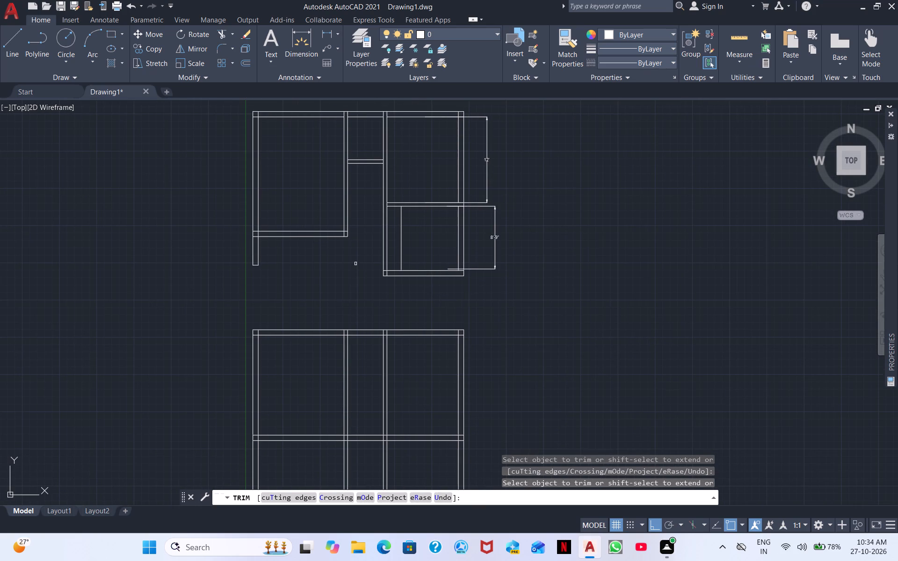
pyautogui.click(496, 213)
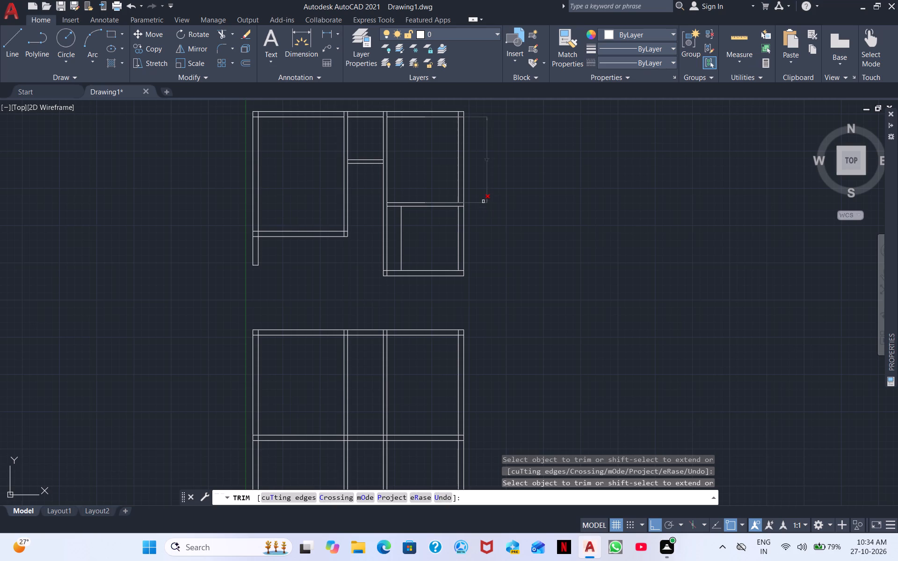
pyautogui.click(484, 201)
pyautogui.moveTo(516, 218); pyautogui.dragTo(513, 228, button='right')
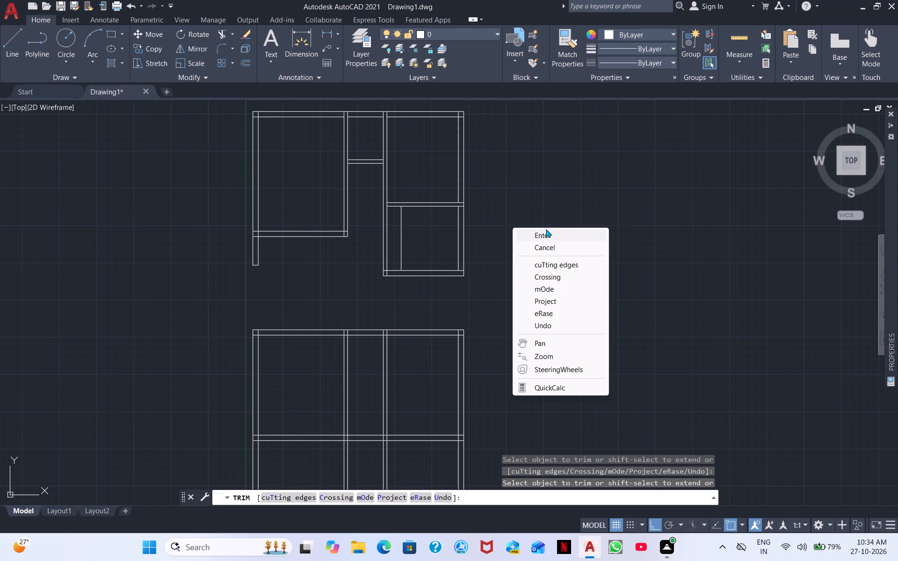
pyautogui.click(546, 229)
# Remove the extra vertical line inside the upper block's lower right-hand room with Trim.
pyautogui.moveTo(518, 229); pyautogui.dragTo(611, 426, button='middle')
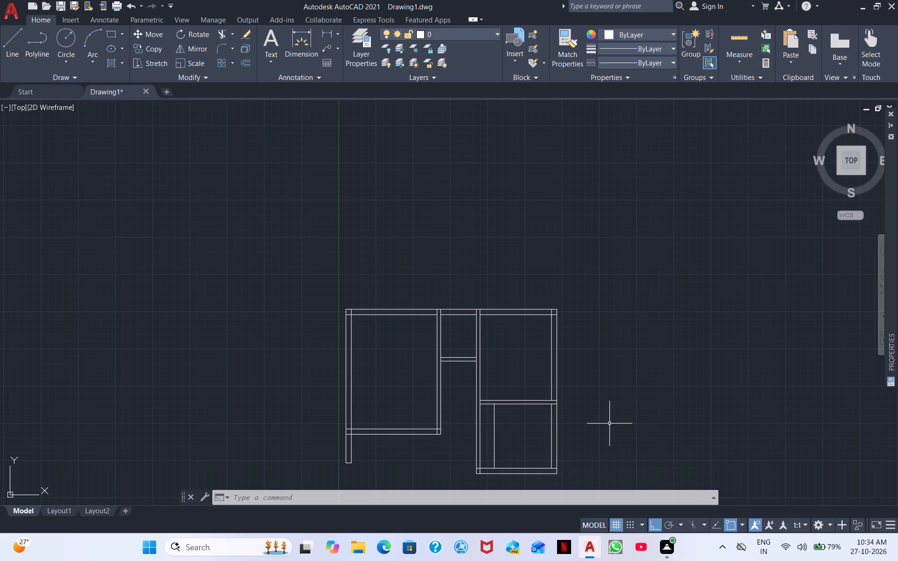
pyautogui.scroll(3, 446, 438)
pyautogui.moveTo(615, 396); pyautogui.dragTo(417, 308, button='middle')
pyautogui.scroll(1, 432, 312)
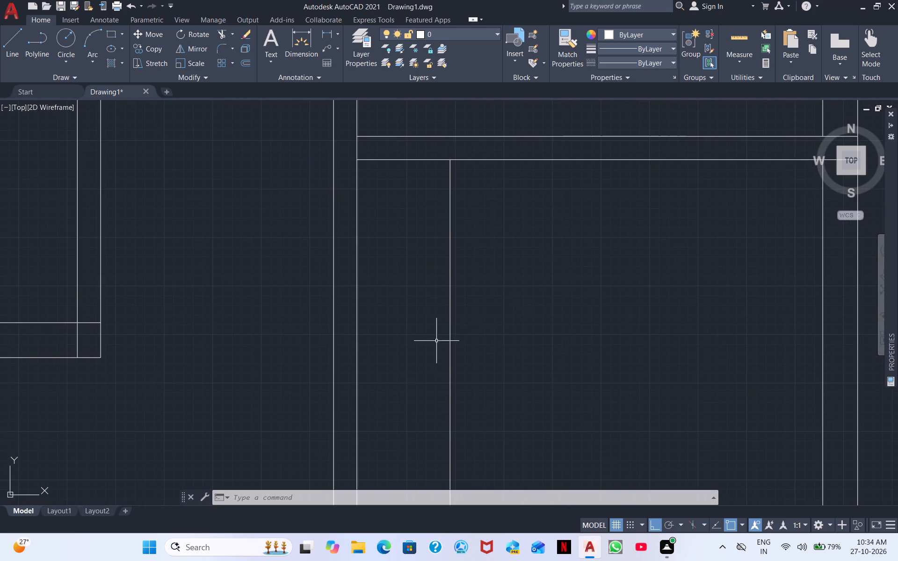
pyautogui.scroll(-3, 537, 198)
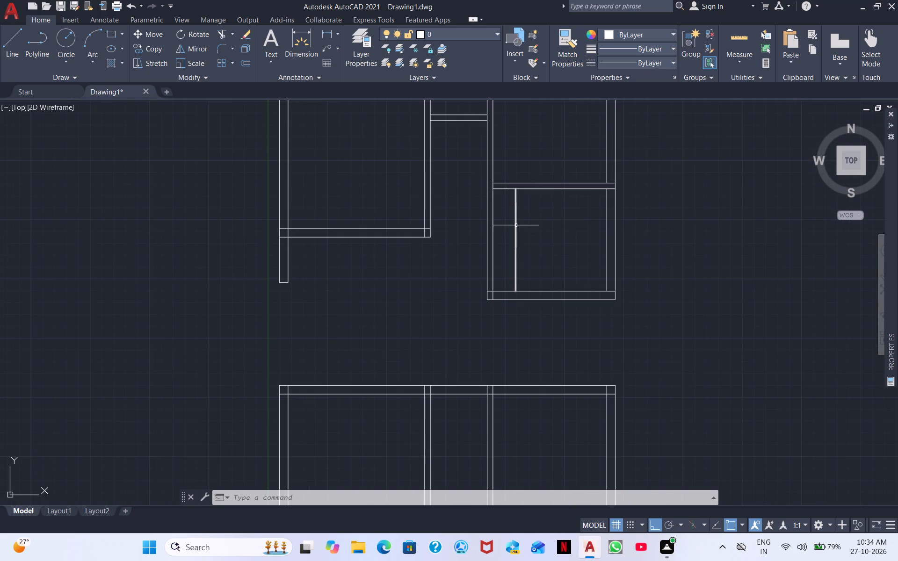
pyautogui.click(515, 229)
pyautogui.rightClick(612, 225)
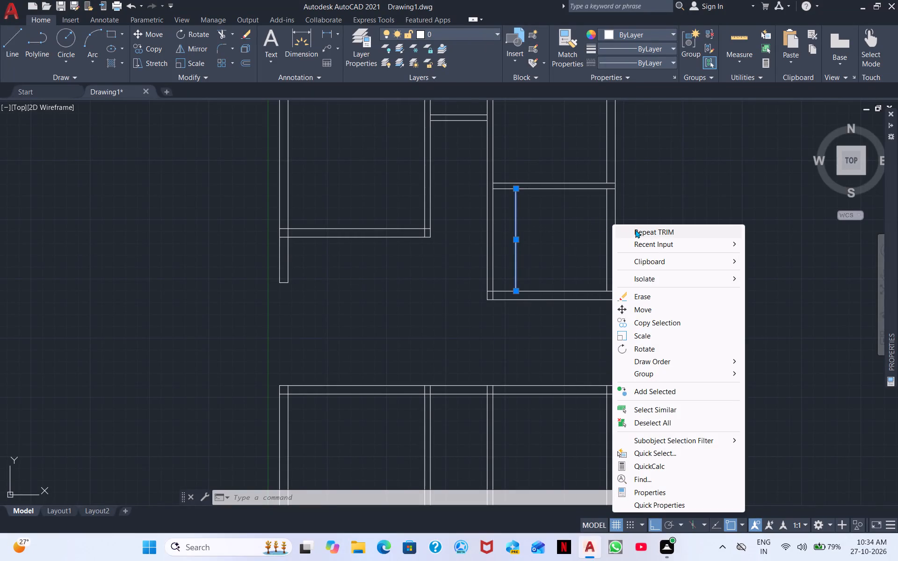
pyautogui.click(664, 230)
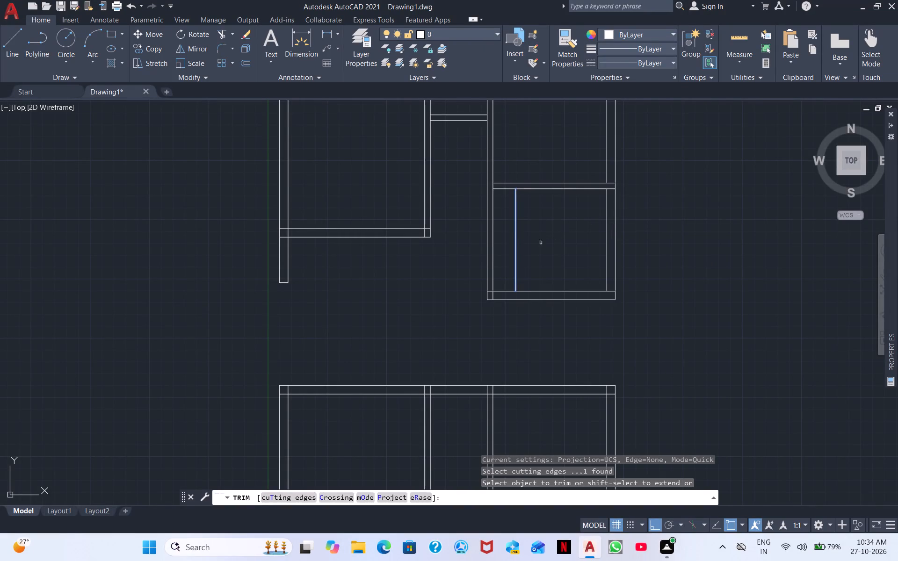
pyautogui.click(516, 248)
pyautogui.rightClick(531, 248)
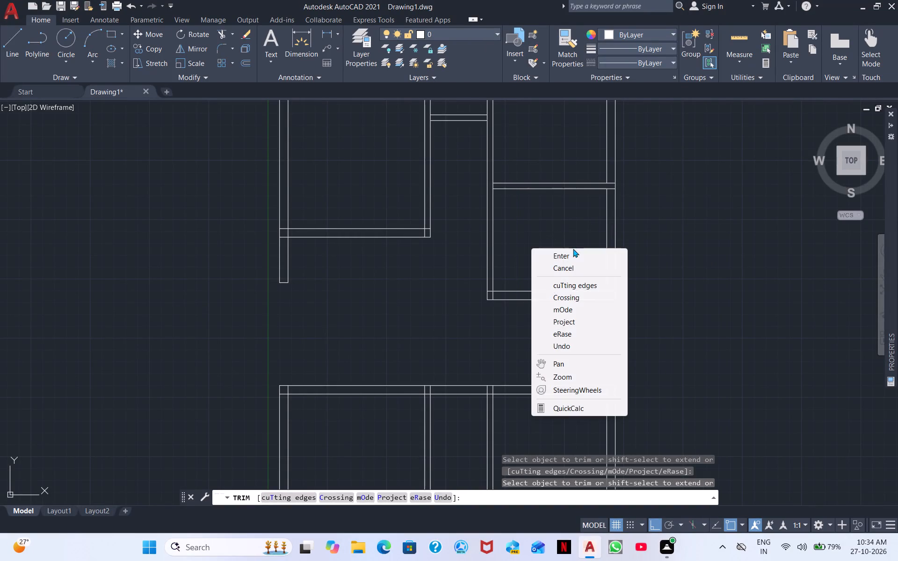
pyautogui.click(573, 255)
pyautogui.scroll(1, 563, 237)
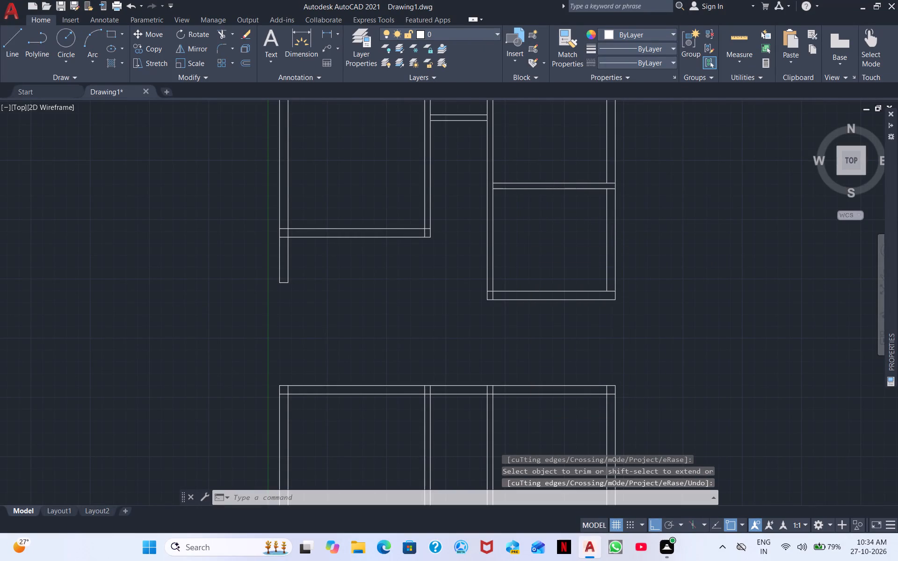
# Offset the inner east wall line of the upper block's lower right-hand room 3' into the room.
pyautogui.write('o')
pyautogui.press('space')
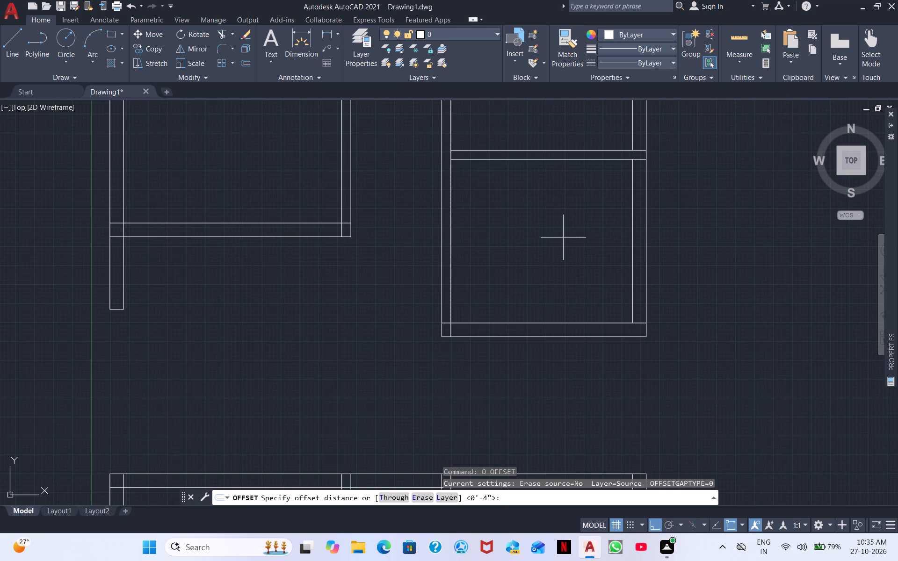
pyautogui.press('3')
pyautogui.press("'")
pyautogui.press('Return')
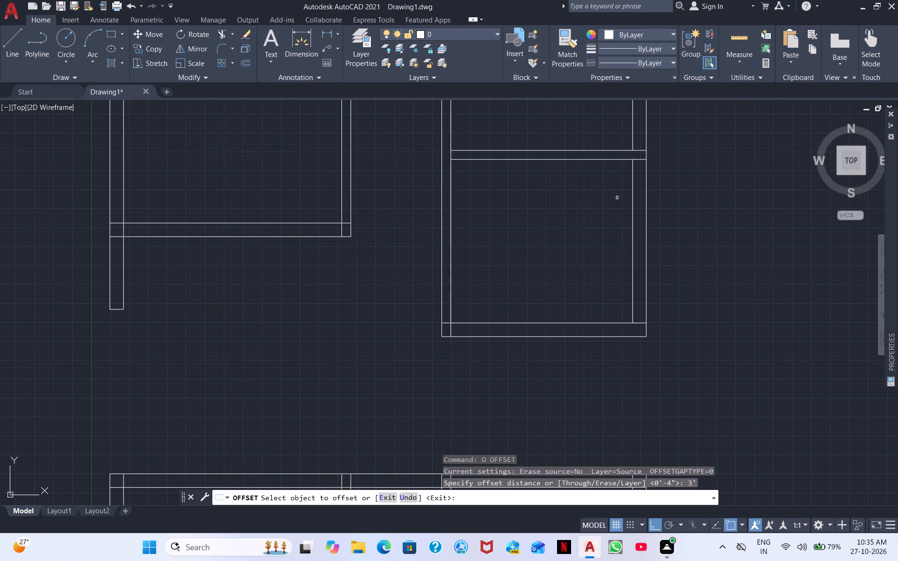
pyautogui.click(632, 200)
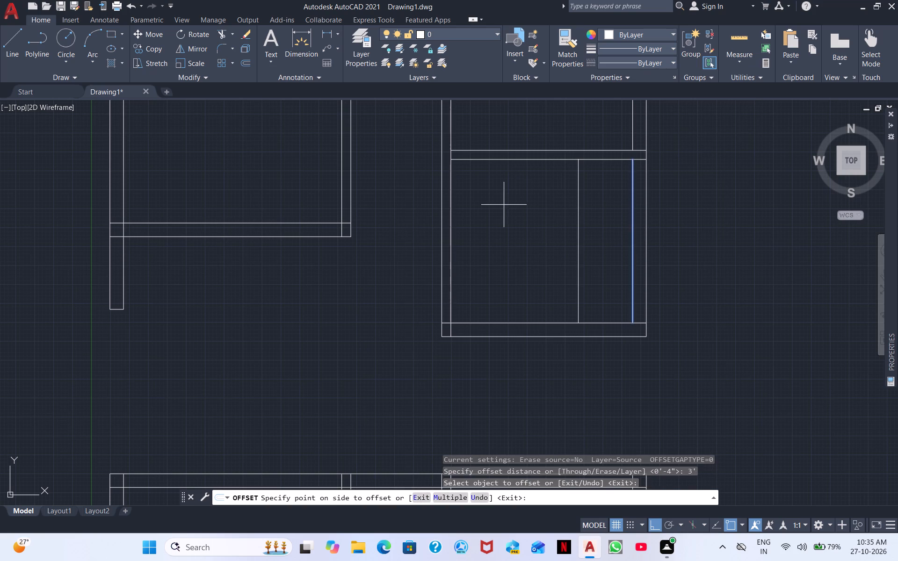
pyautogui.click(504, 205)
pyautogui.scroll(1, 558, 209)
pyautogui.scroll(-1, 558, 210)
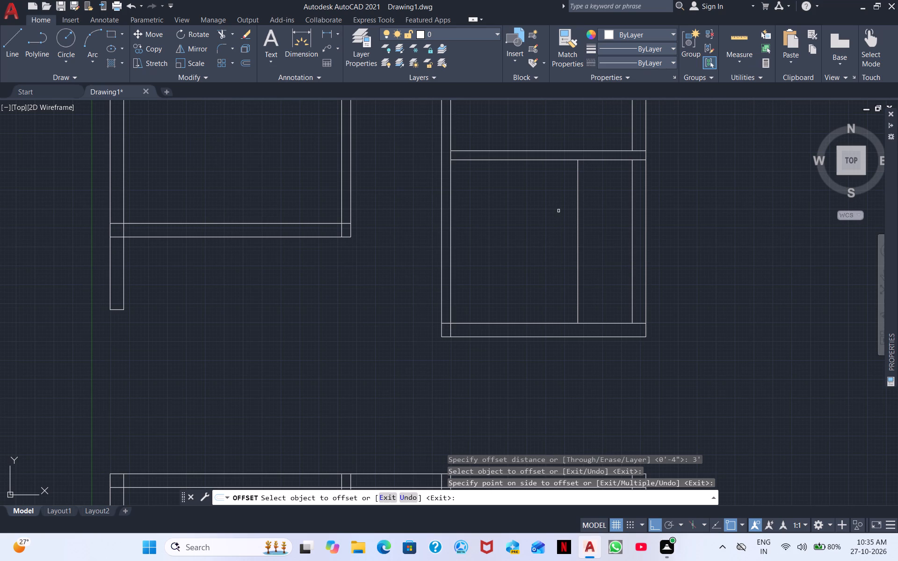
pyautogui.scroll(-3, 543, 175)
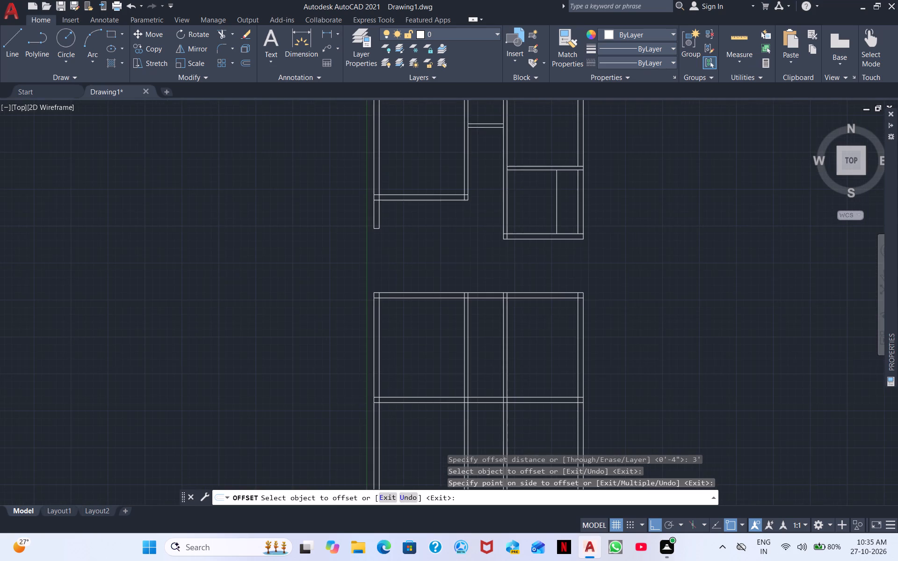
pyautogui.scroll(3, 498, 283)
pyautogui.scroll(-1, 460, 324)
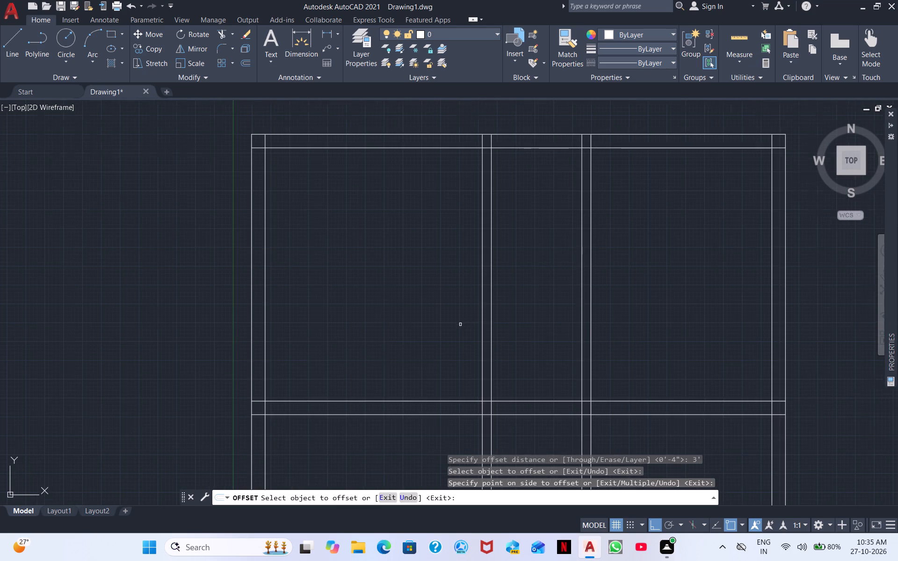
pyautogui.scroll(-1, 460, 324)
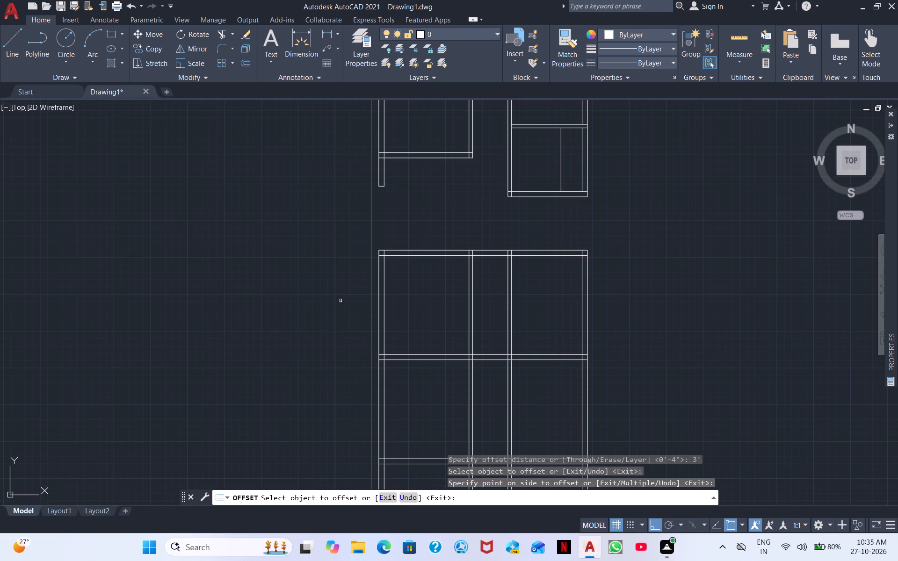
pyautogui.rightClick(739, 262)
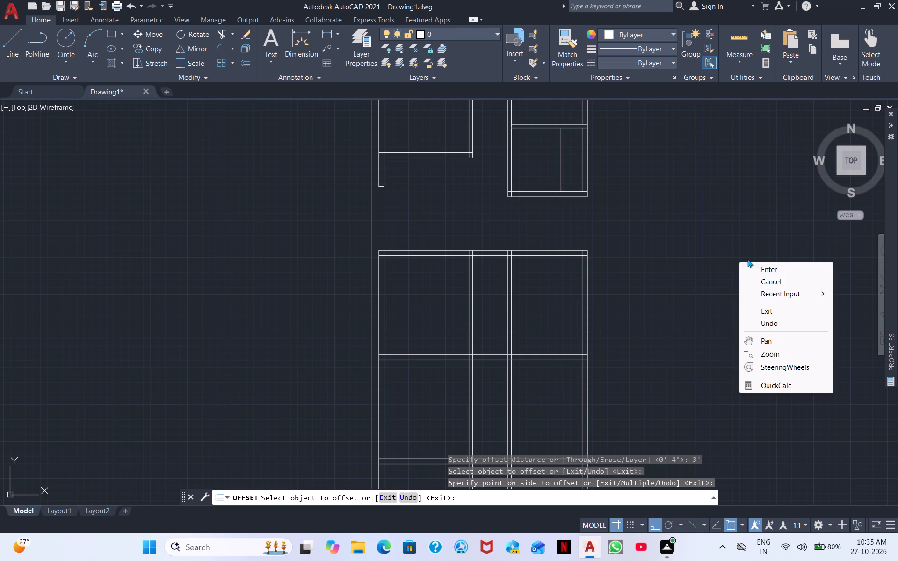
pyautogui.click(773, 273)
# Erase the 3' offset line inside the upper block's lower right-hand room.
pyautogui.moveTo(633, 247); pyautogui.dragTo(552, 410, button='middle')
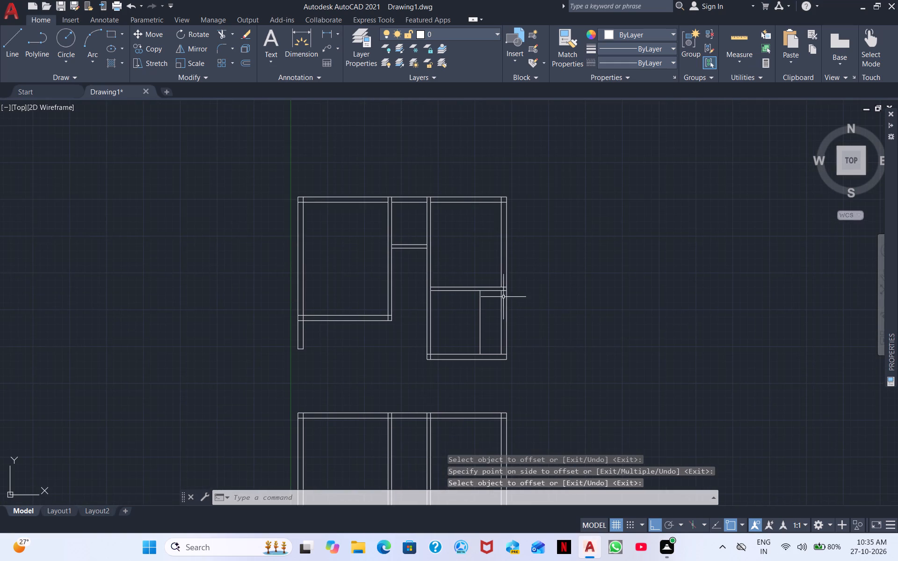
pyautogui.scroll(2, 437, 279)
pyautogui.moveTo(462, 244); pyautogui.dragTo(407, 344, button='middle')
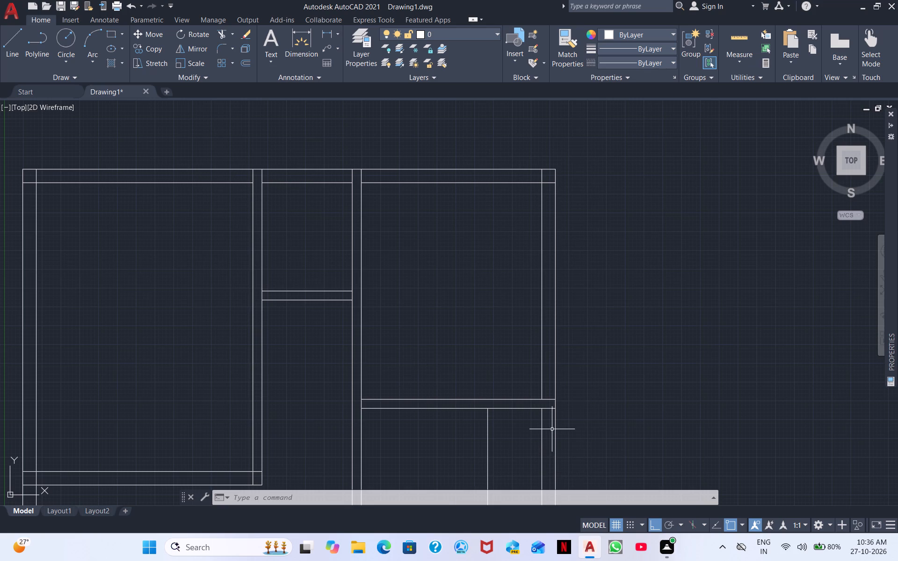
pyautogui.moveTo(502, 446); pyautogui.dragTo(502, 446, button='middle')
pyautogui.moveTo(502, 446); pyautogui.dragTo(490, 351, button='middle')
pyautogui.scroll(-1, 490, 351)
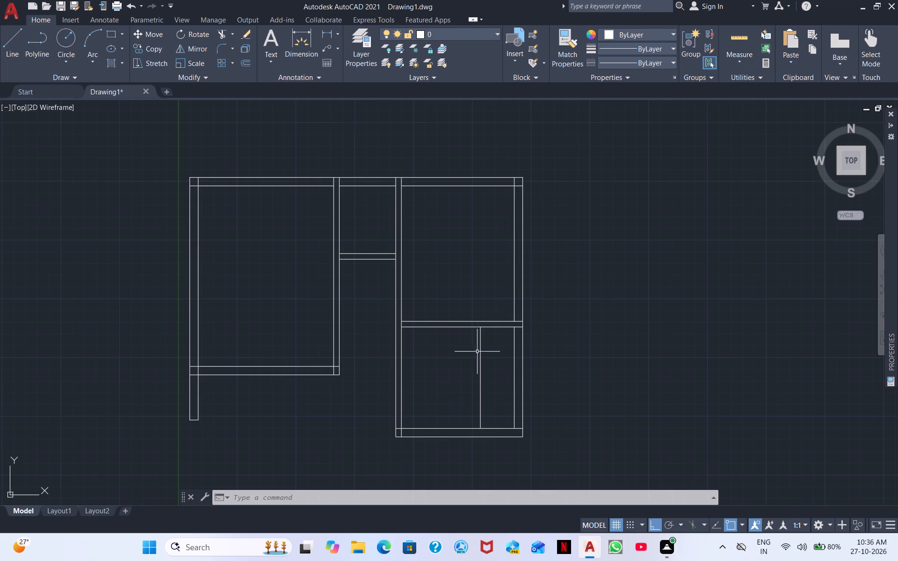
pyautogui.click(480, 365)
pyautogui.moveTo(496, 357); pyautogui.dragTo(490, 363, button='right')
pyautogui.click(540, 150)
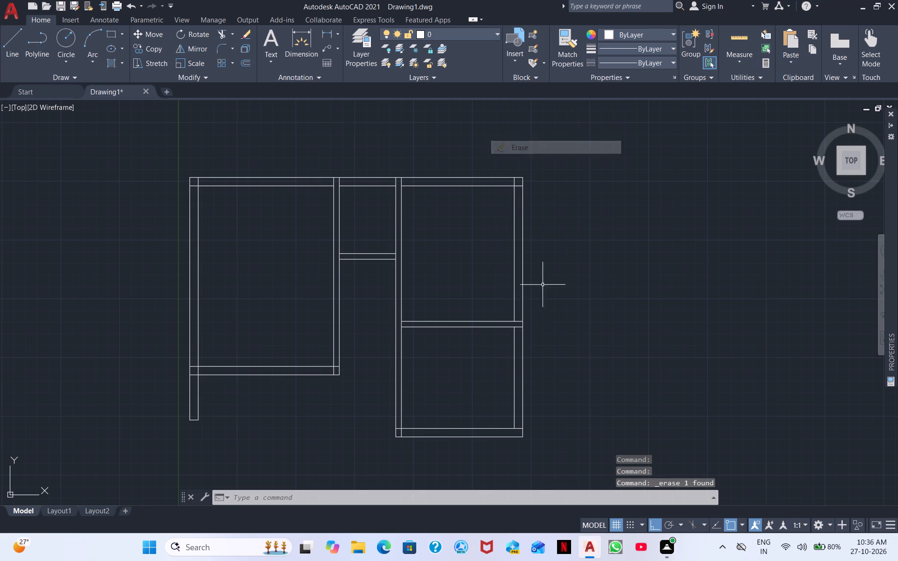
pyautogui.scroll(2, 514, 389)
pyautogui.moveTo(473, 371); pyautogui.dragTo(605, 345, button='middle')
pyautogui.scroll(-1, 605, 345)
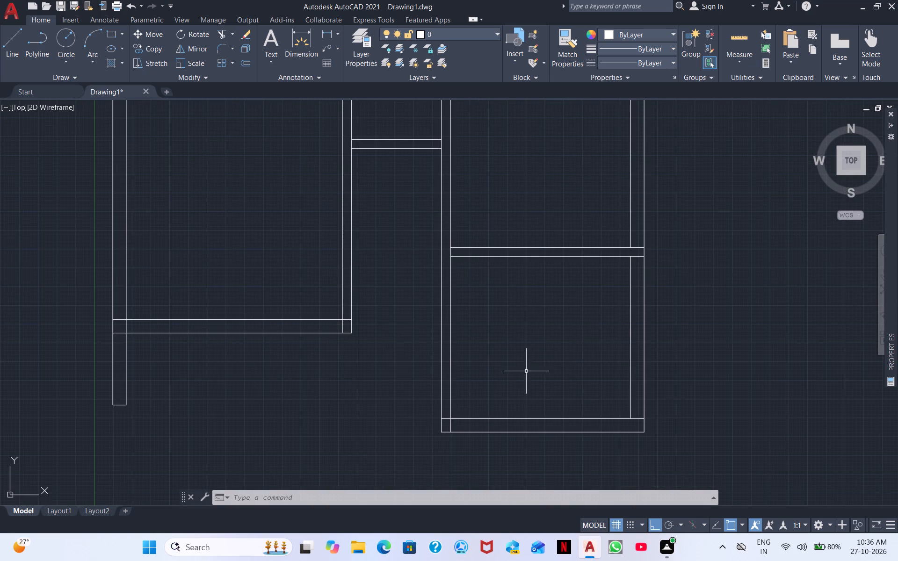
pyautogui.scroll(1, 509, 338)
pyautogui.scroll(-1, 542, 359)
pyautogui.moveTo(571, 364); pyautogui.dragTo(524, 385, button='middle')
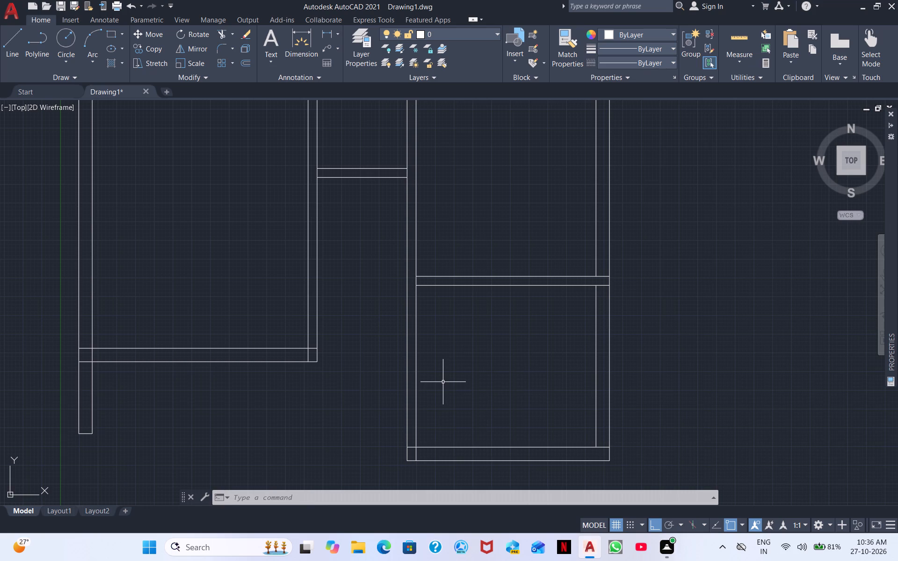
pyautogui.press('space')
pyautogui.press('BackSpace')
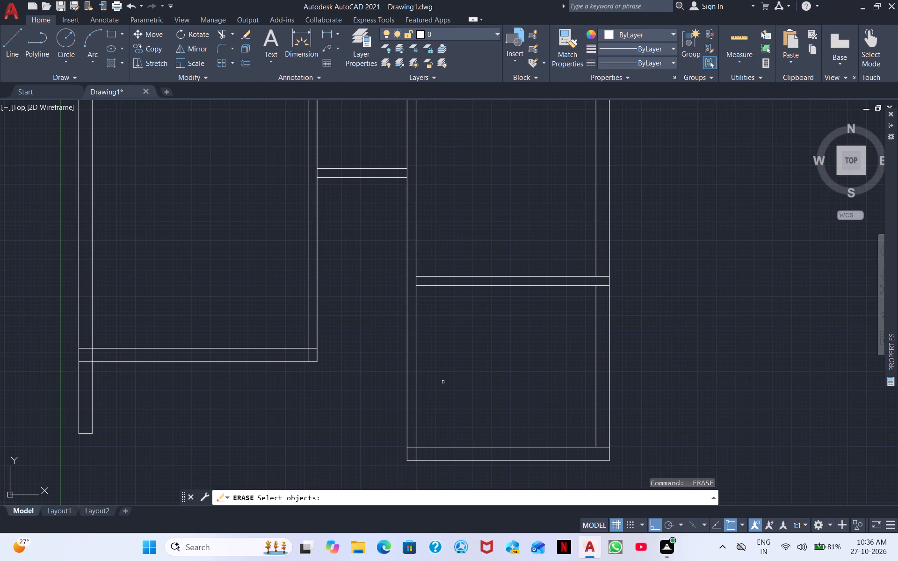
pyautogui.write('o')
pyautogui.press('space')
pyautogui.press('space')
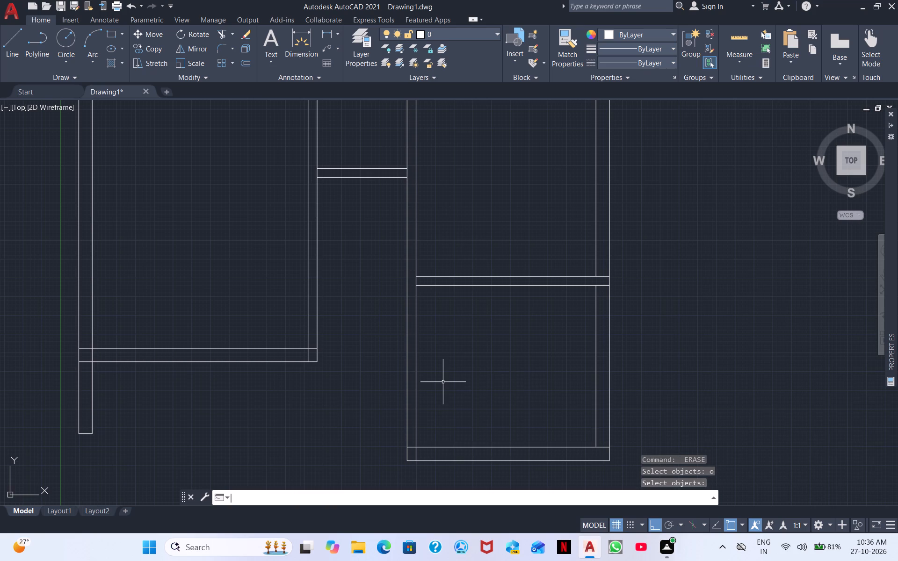
# Offset the inner east wall line of the upper block's lower right-hand room 6' into the room.
pyautogui.write('o')
pyautogui.press('space')
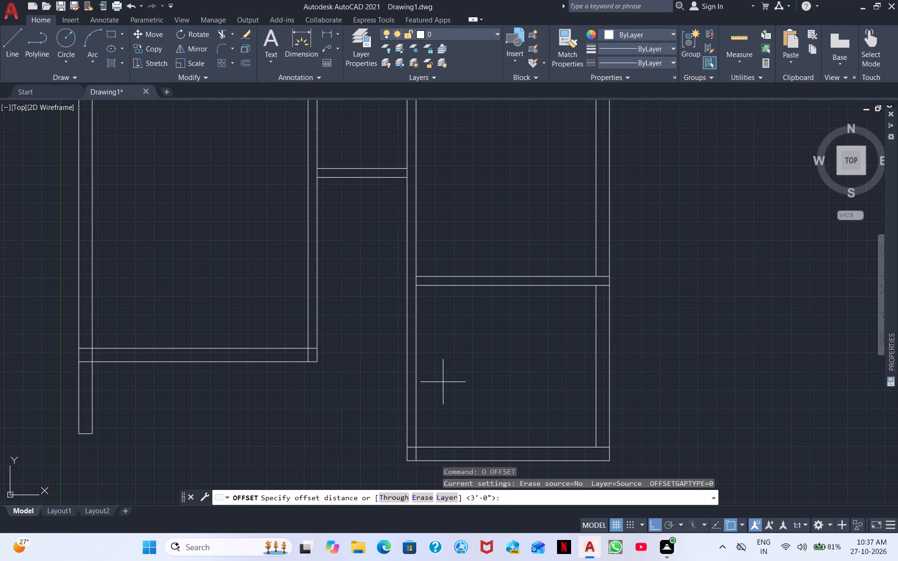
pyautogui.write("6'")
pyautogui.press('Return')
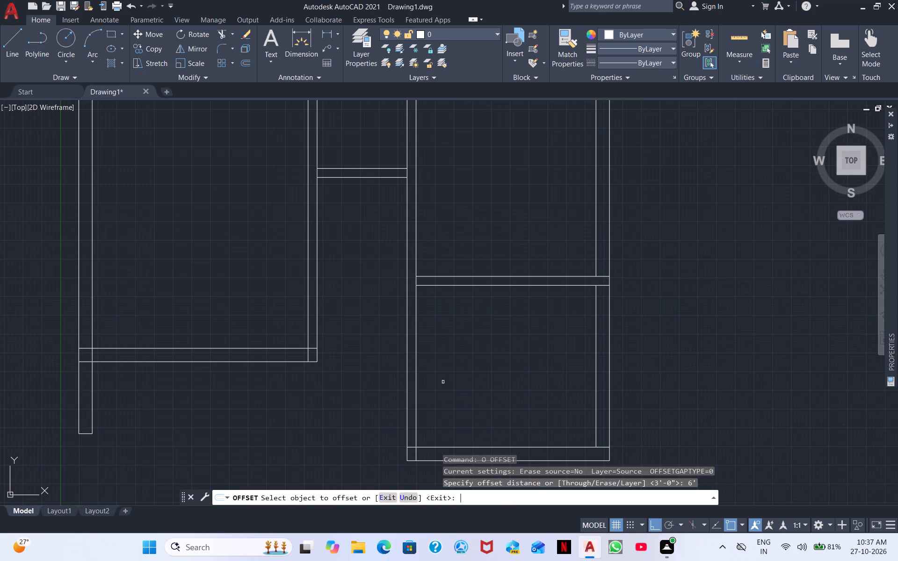
pyautogui.click(595, 374)
pyautogui.click(510, 378)
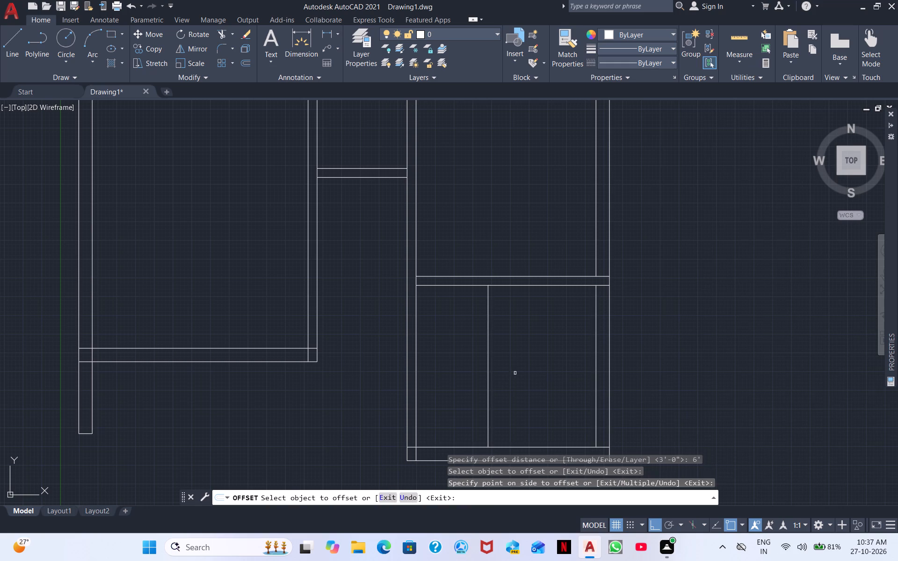
pyautogui.moveTo(515, 373); pyautogui.dragTo(627, 297, button='middle')
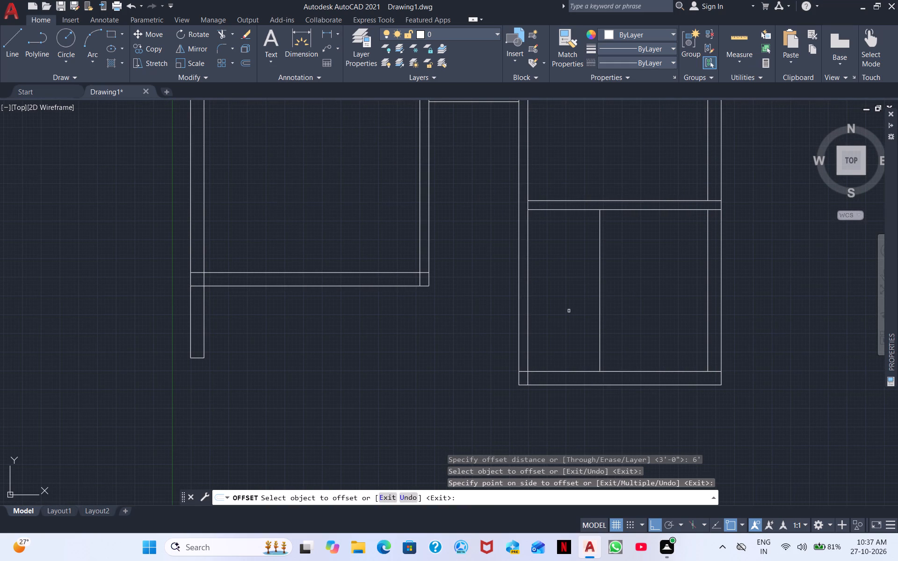
pyautogui.press('space')
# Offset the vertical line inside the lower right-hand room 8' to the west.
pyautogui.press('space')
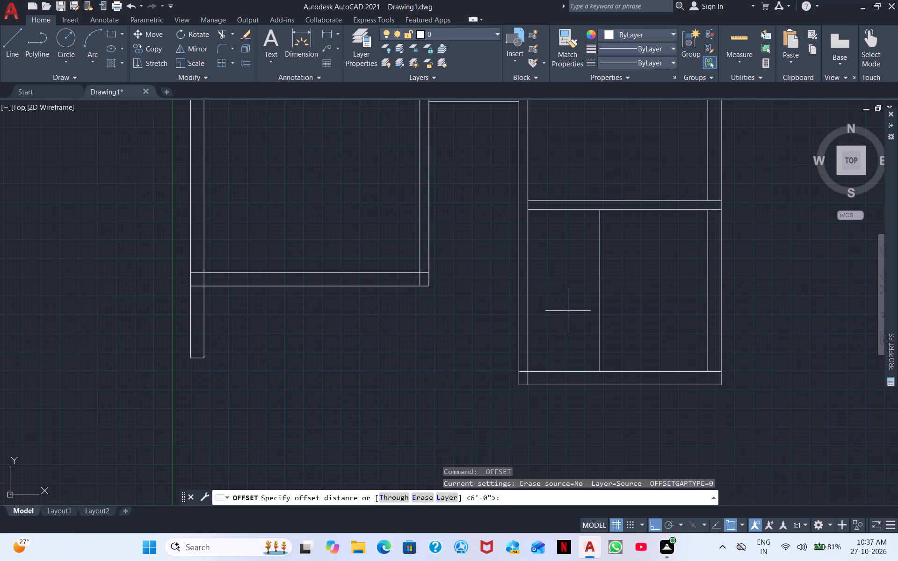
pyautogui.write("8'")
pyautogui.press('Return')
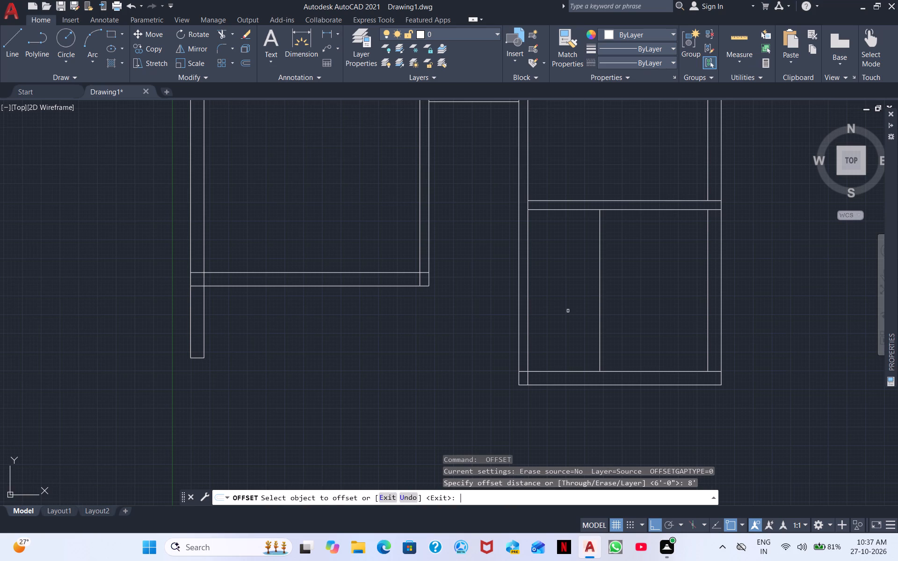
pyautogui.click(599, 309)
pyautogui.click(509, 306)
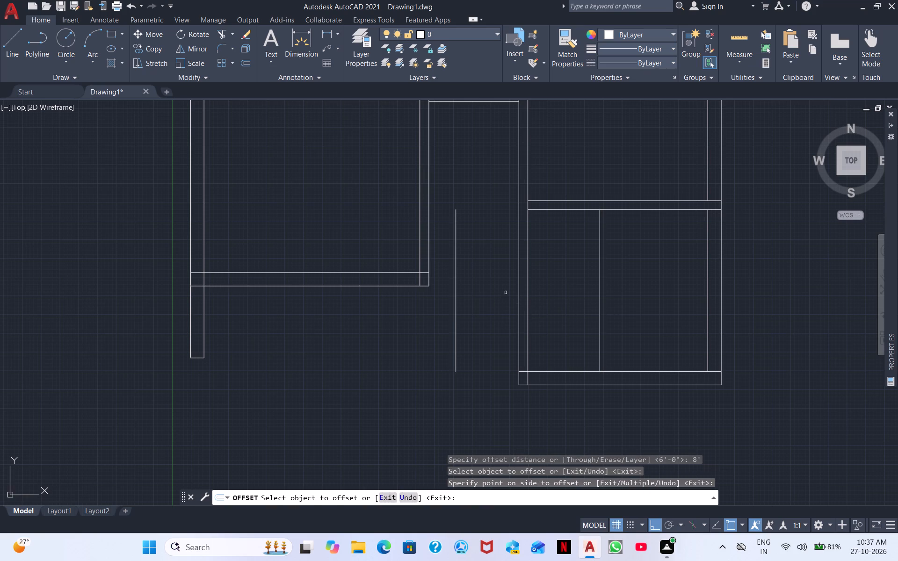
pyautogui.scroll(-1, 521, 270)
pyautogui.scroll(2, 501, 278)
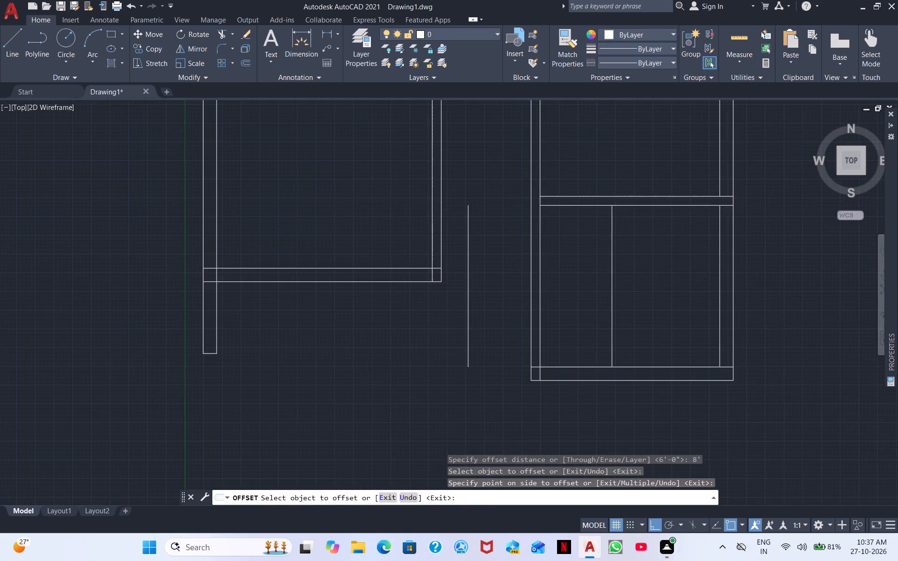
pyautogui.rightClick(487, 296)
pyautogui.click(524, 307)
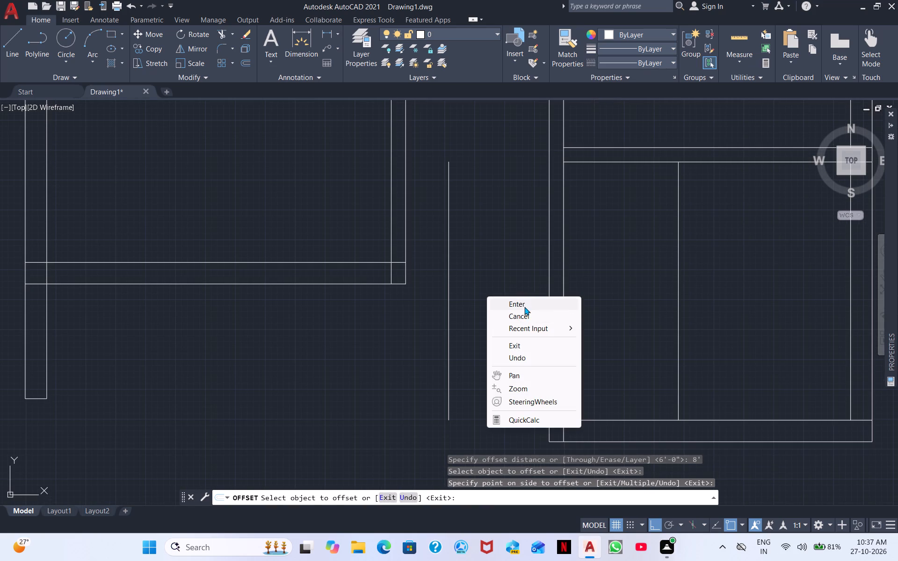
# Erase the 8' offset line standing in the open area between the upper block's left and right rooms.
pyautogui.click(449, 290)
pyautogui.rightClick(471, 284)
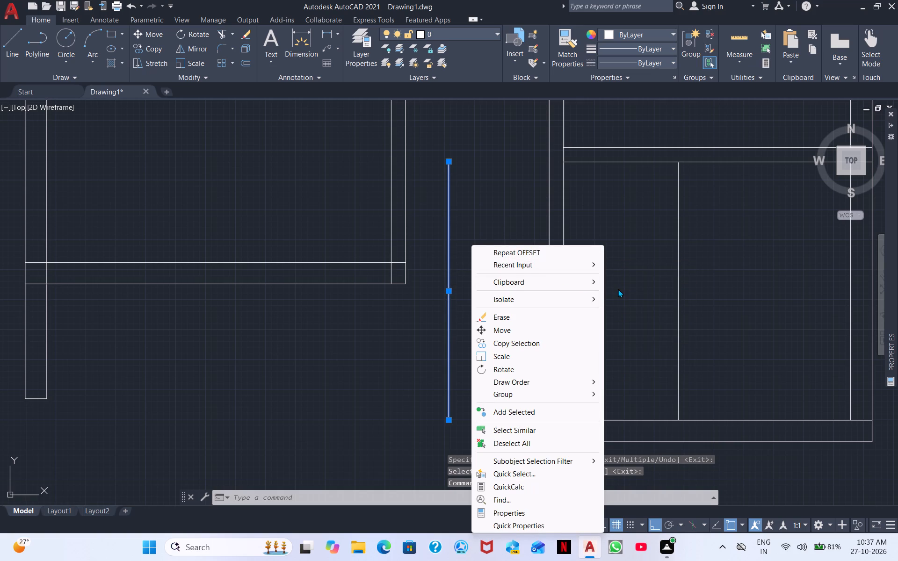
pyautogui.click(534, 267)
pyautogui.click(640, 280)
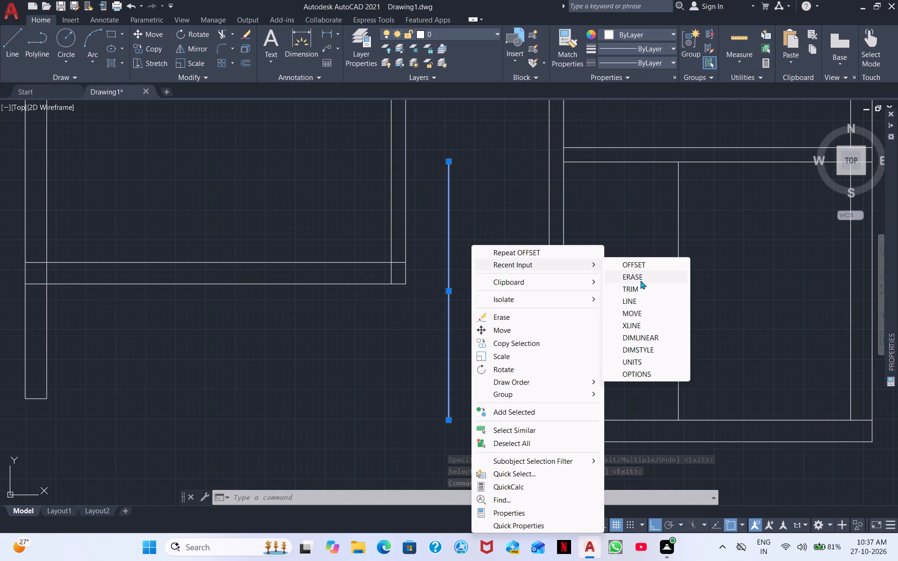
# Extend both lines of the short horizontal wall in the upper block's middle bay to the far faces of the adjoining vertical walls.
pyautogui.scroll(-2, 492, 262)
pyautogui.moveTo(490, 279); pyautogui.dragTo(451, 307, button='middle')
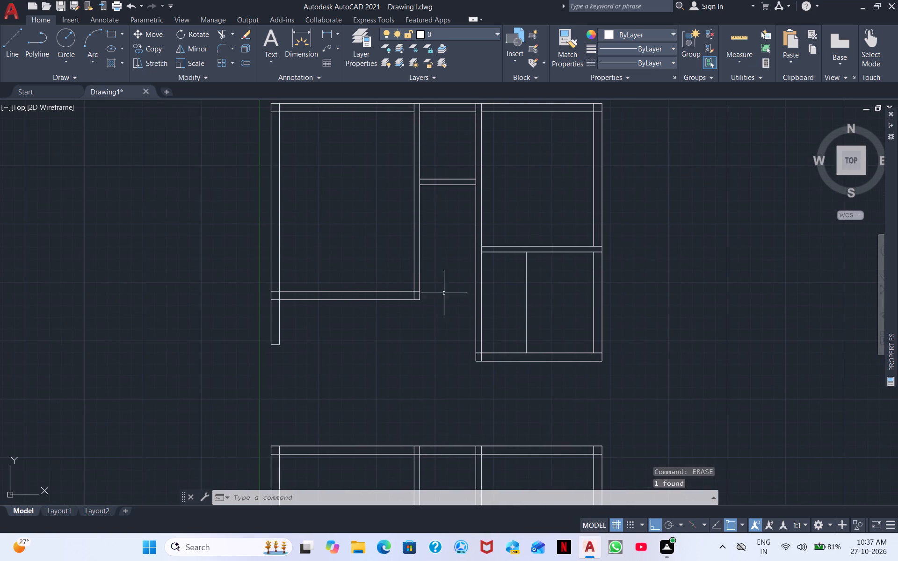
pyautogui.click(220, 36)
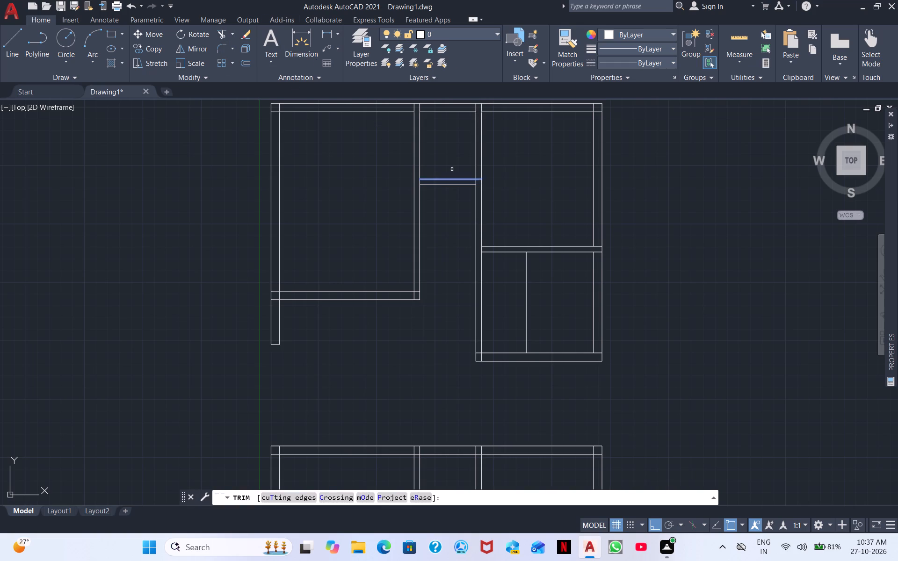
pyautogui.keyDown('shift'); pyautogui.moveTo(452, 169); pyautogui.dragTo(453, 210); pyautogui.keyUp('shift')
pyautogui.keyDown('shift'); pyautogui.moveTo(442, 174); pyautogui.dragTo(442, 209); pyautogui.keyUp('shift')
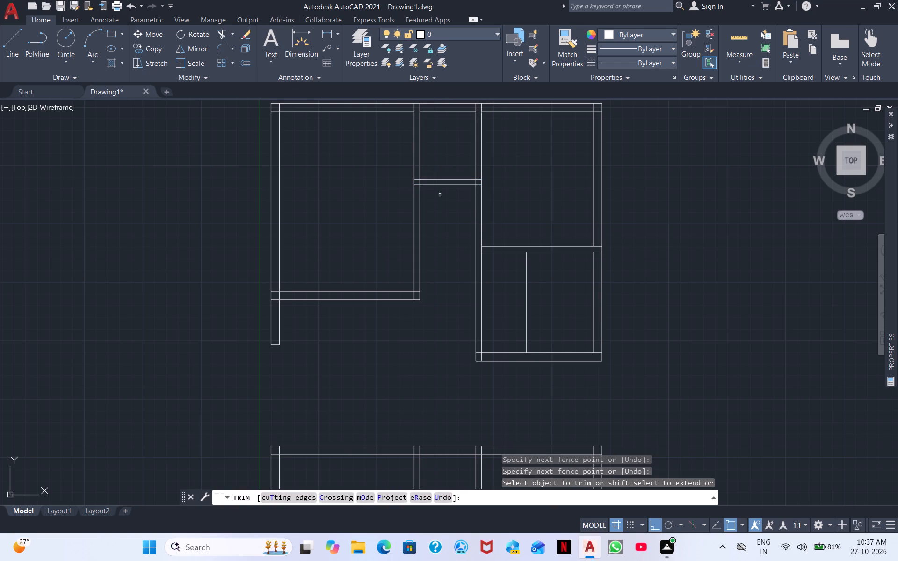
# Trim the vertical wall line between the two short horizontal wall lines at their junction with the left room's wall.
pyautogui.scroll(2, 428, 223)
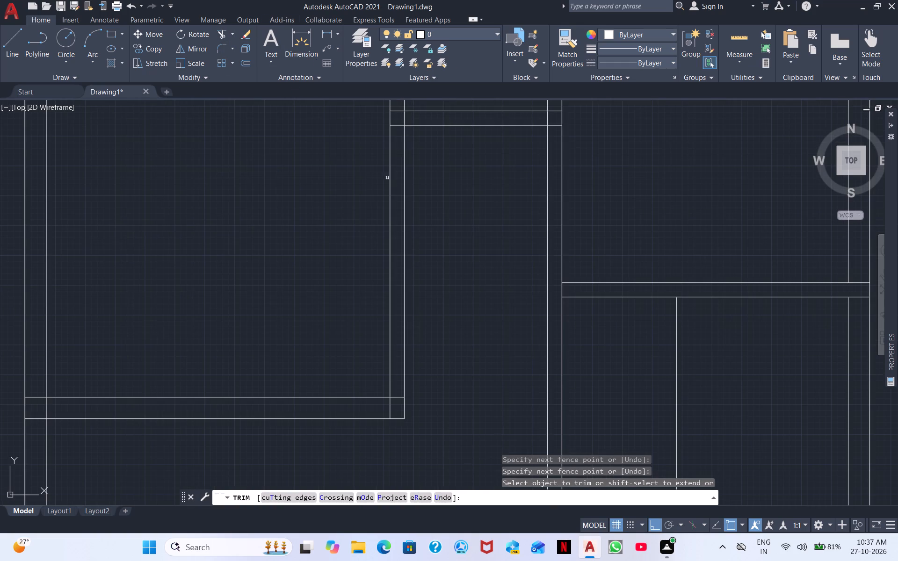
pyautogui.click(403, 120)
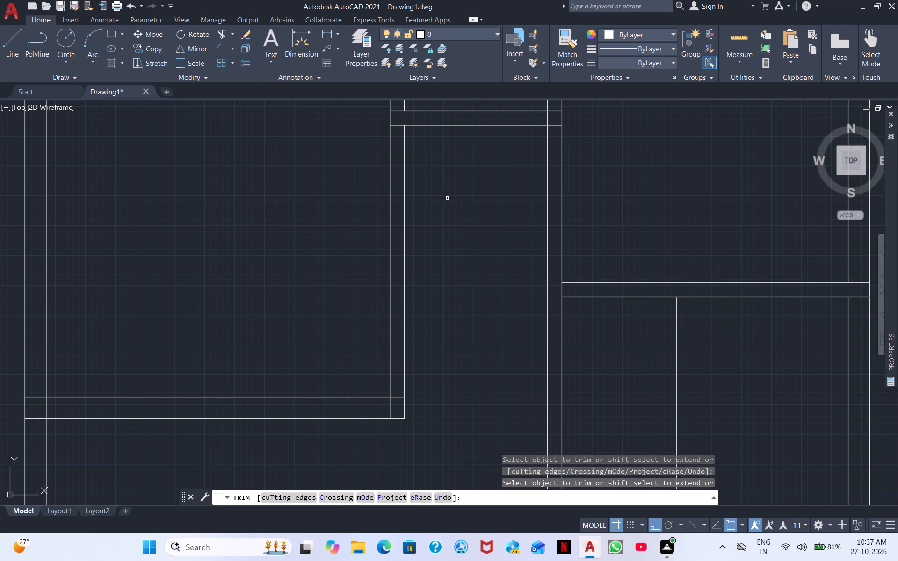
pyautogui.scroll(-2, 455, 205)
pyautogui.moveTo(477, 272); pyautogui.dragTo(374, 294, button='middle')
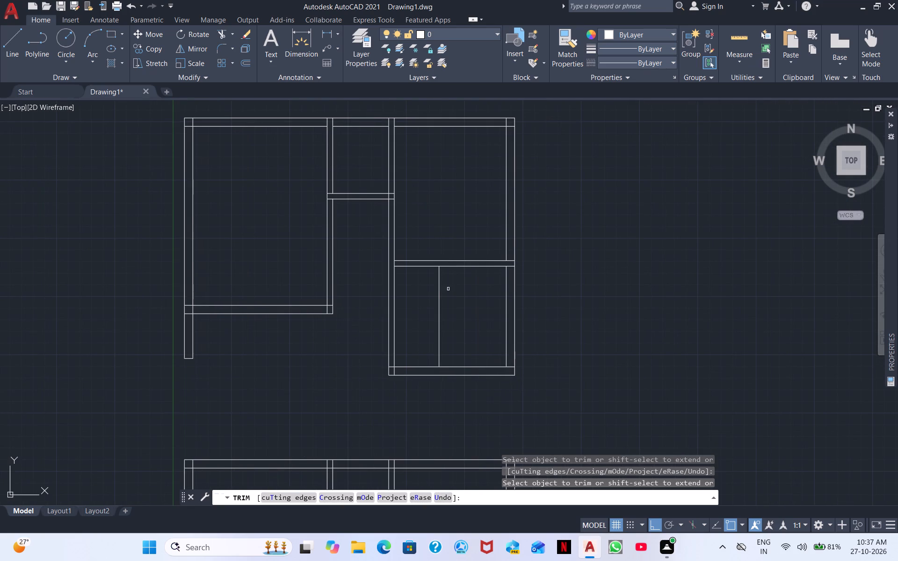
# Remove the single vertical line inside the upper block's lower right-hand room with Trim.
pyautogui.click(440, 290)
pyautogui.rightClick(463, 297)
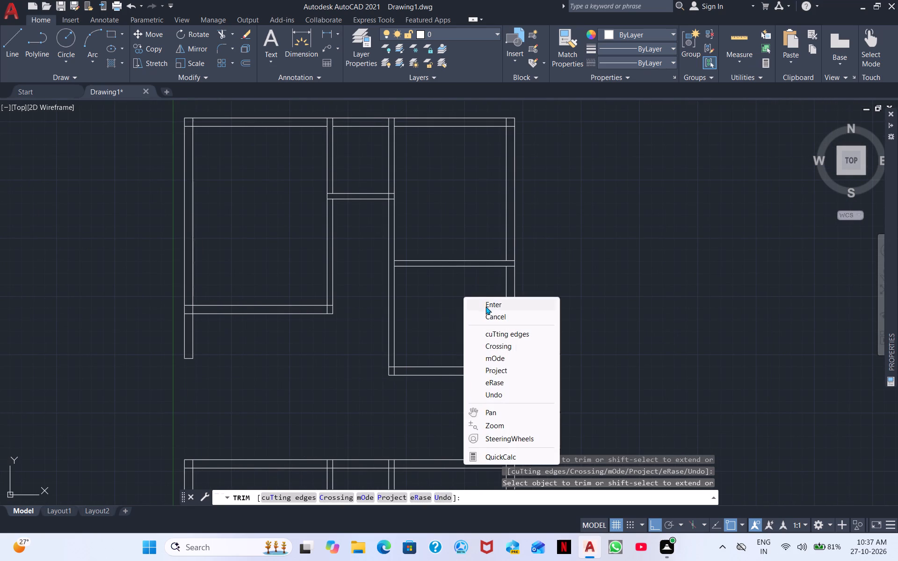
pyautogui.click(487, 305)
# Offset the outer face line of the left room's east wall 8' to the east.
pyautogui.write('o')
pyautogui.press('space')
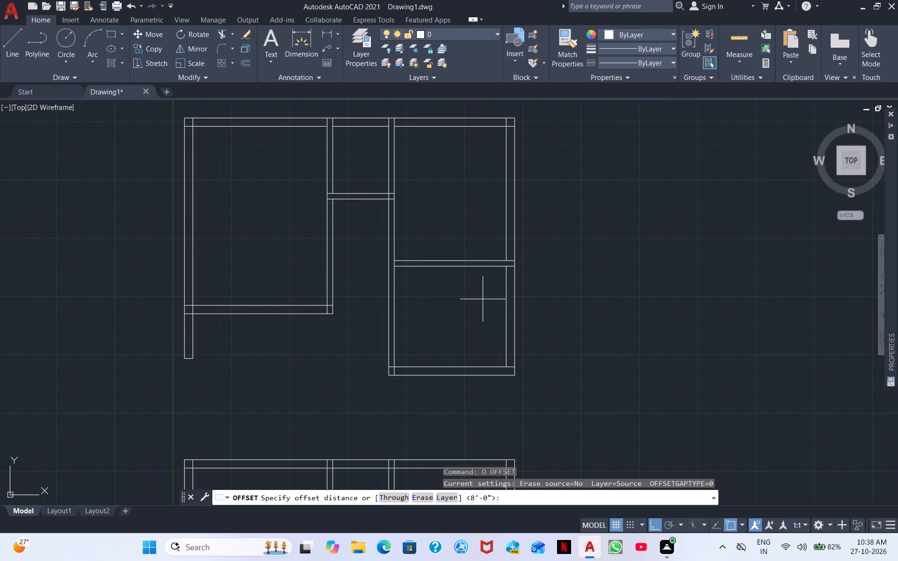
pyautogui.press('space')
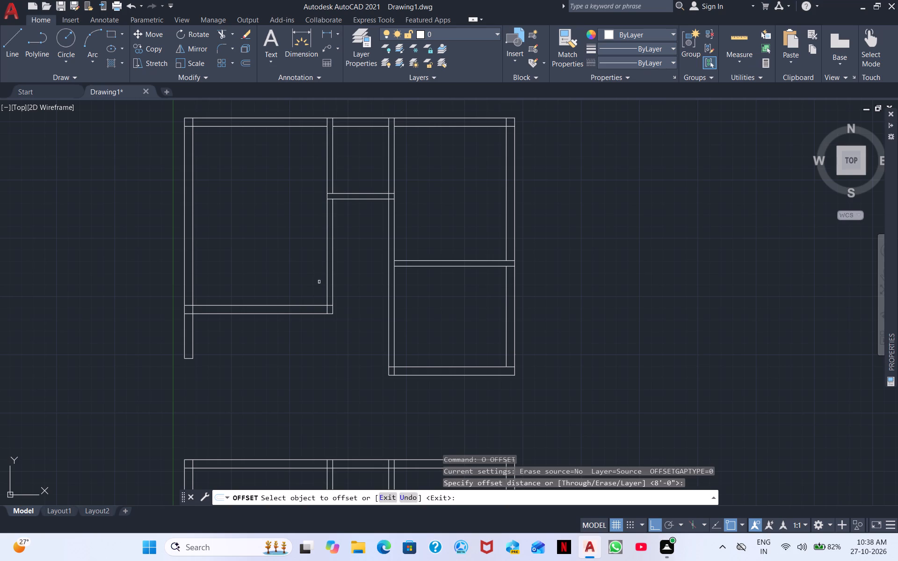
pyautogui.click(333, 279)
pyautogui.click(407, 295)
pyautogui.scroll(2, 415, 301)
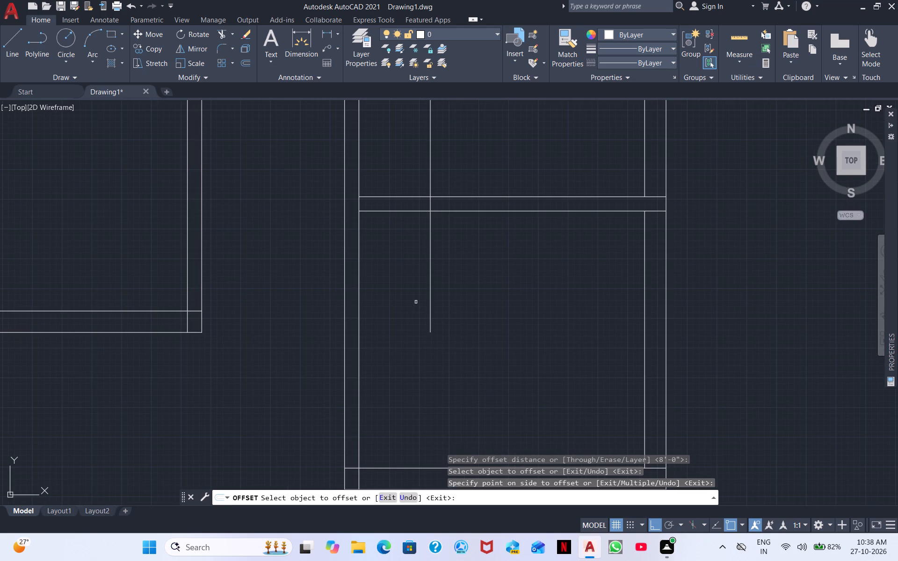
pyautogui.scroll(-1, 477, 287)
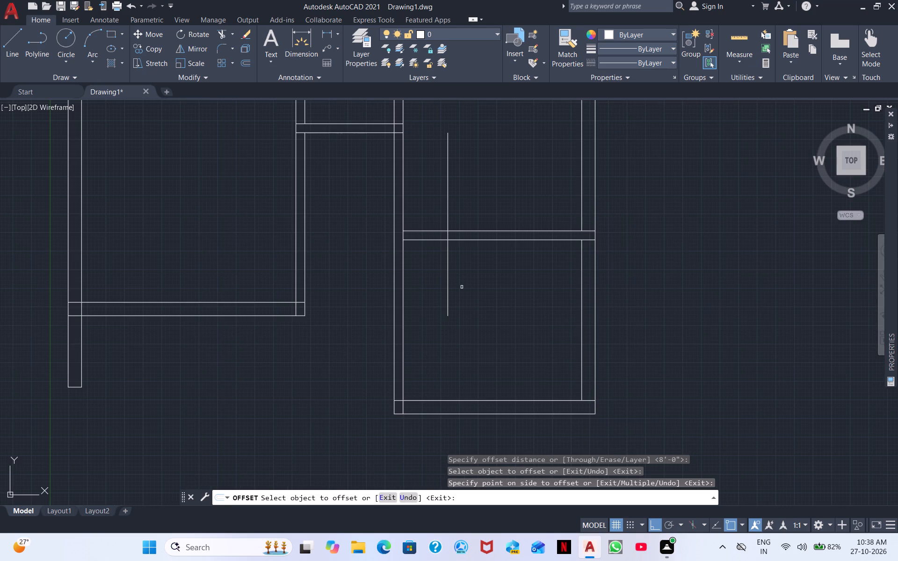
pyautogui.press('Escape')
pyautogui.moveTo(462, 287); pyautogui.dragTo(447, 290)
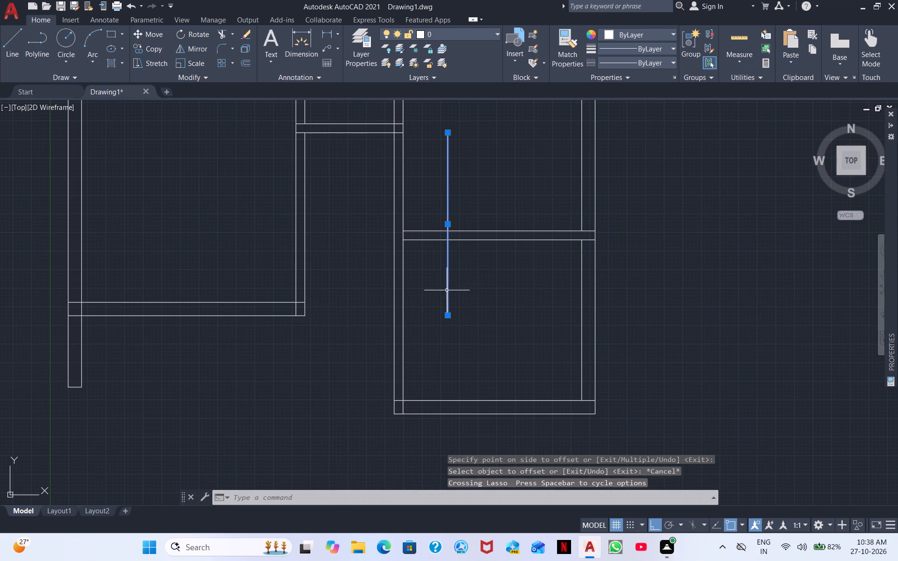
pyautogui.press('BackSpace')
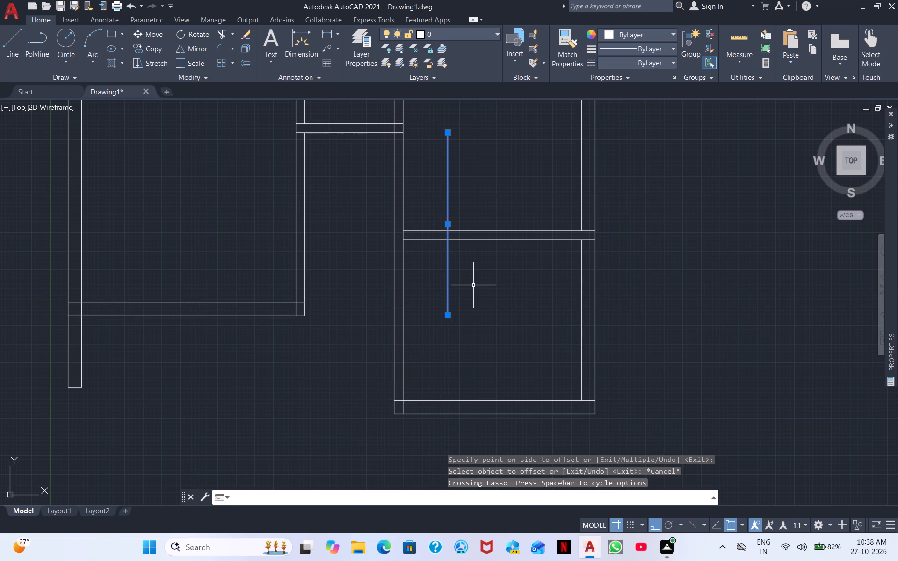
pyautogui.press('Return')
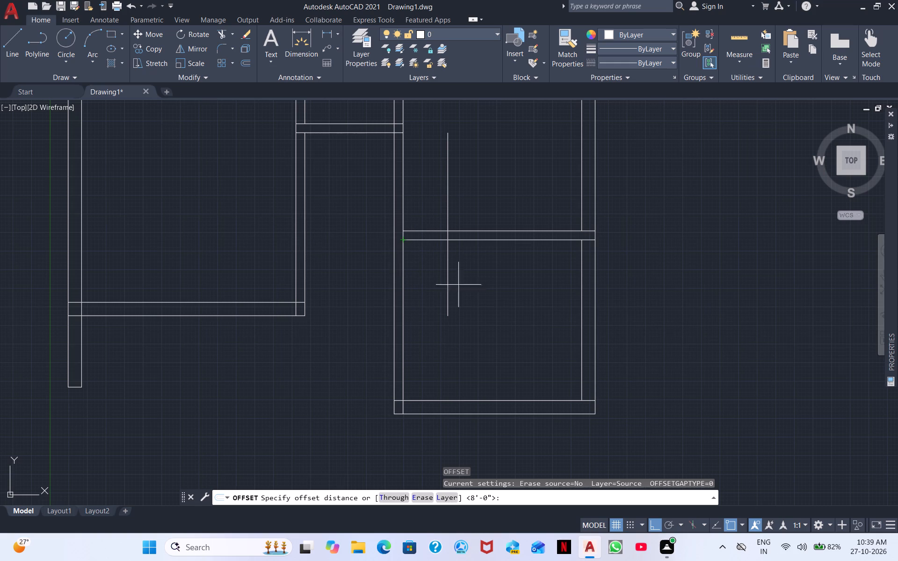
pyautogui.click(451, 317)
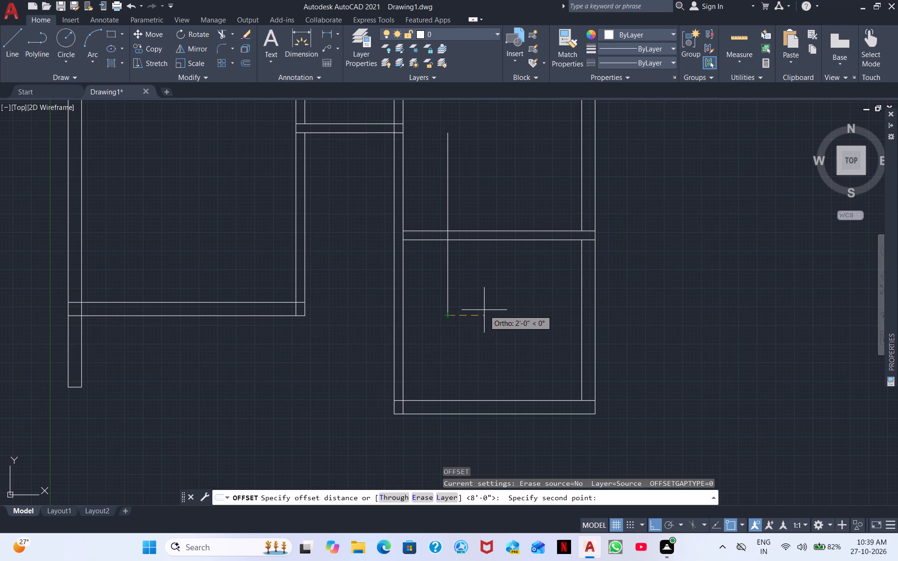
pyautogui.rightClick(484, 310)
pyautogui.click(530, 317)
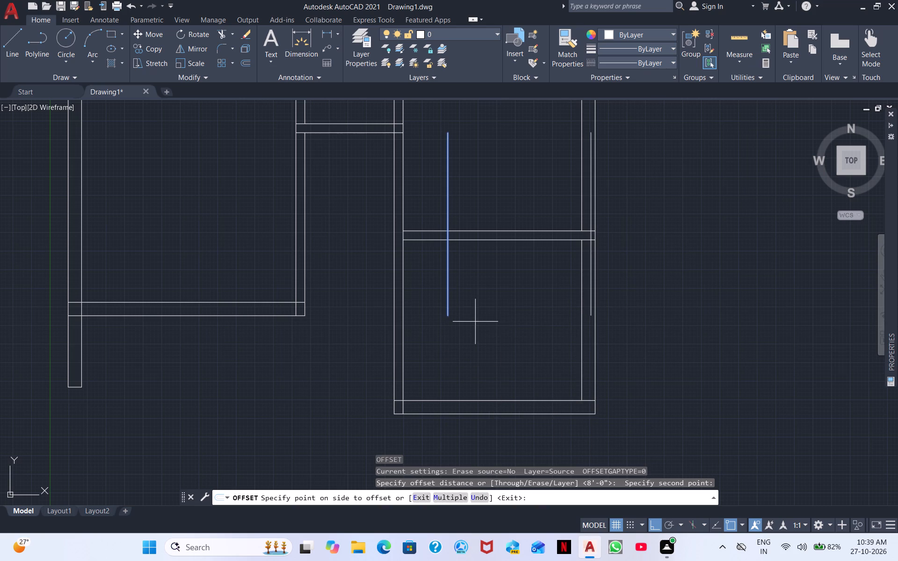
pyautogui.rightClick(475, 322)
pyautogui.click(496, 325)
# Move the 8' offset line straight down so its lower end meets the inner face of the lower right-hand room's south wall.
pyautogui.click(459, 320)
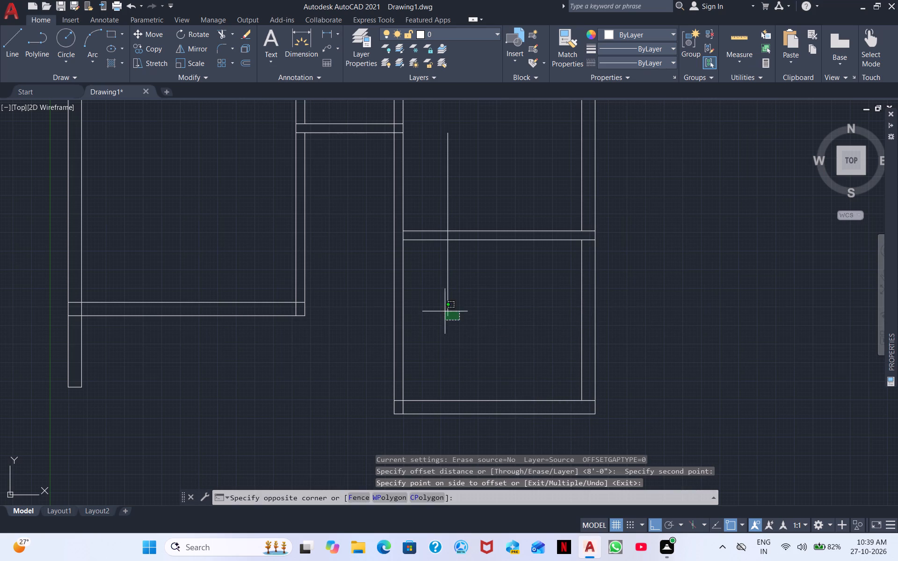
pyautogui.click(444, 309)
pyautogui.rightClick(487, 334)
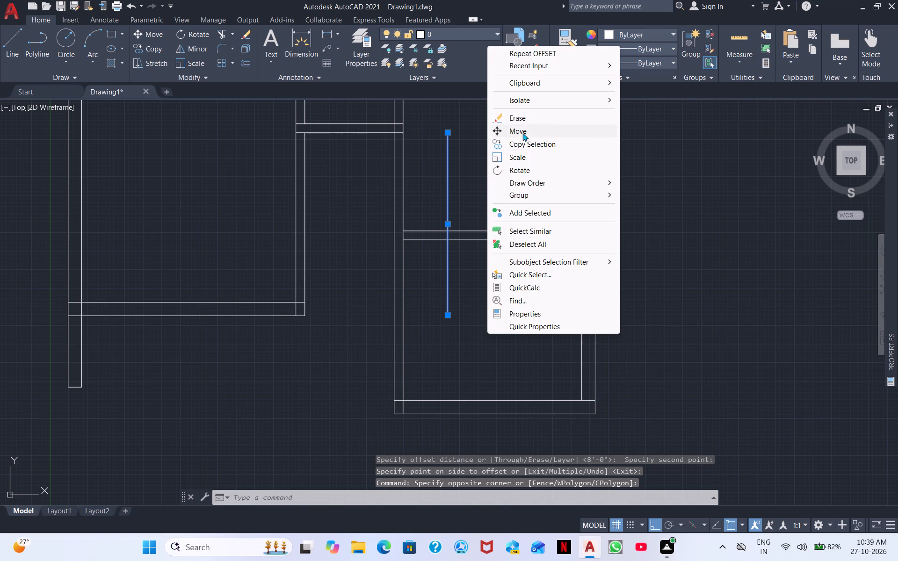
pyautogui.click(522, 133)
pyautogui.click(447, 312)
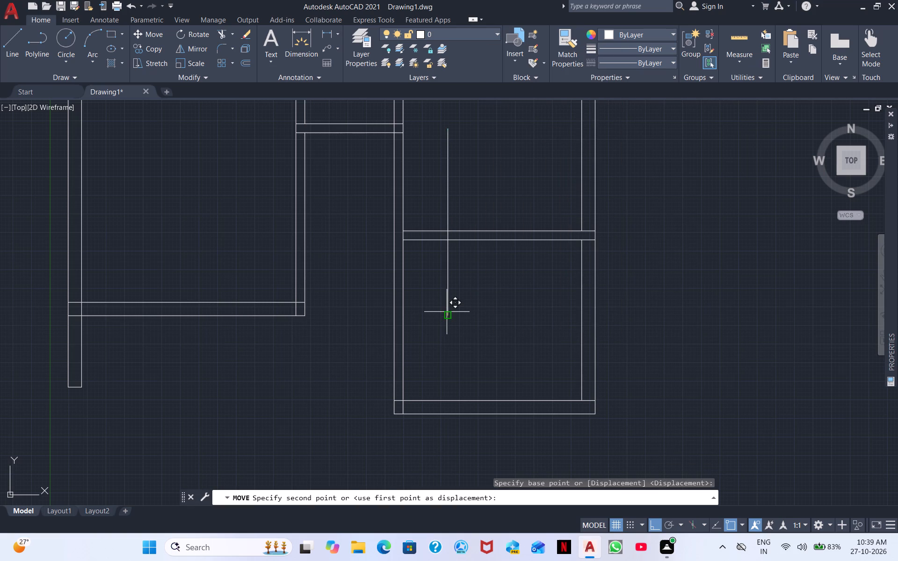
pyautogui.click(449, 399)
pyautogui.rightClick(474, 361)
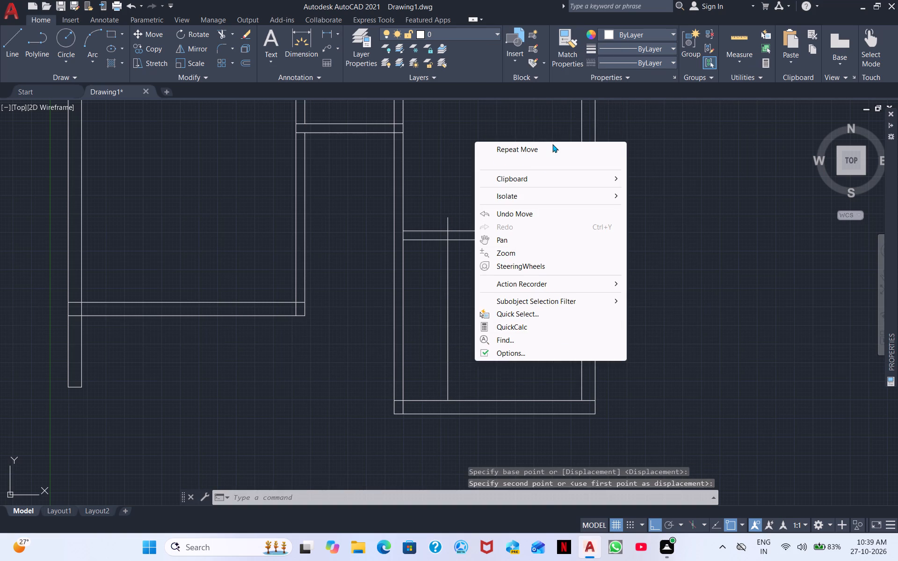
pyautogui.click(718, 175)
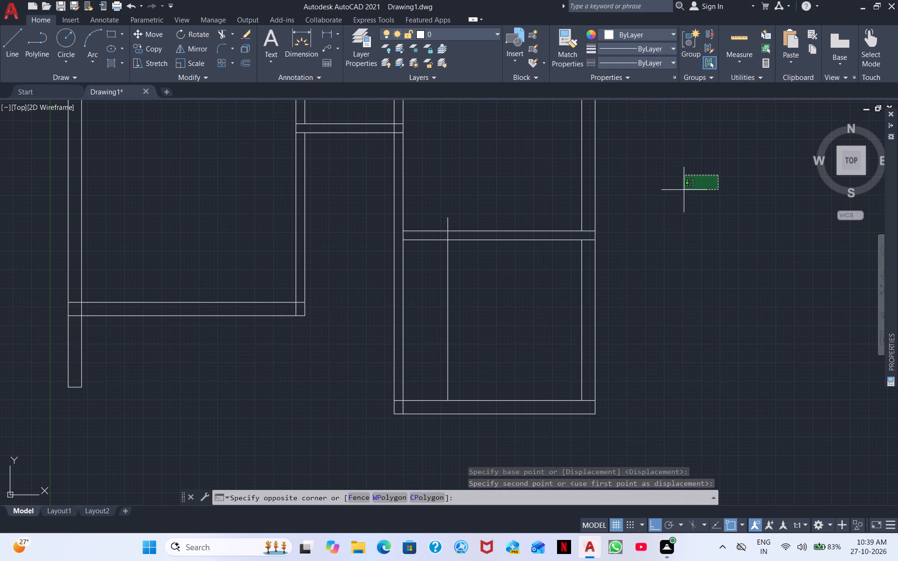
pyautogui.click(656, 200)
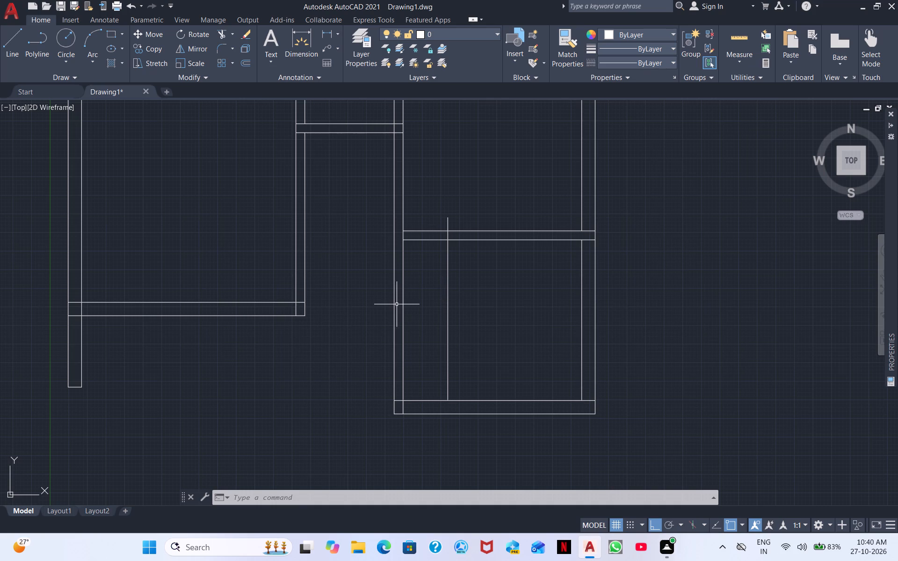
# Erase the upper block's interior wall lines together with the left room's south wall lines and the 8' offset line.
pyautogui.moveTo(385, 285); pyautogui.dragTo(380, 323, button='middle')
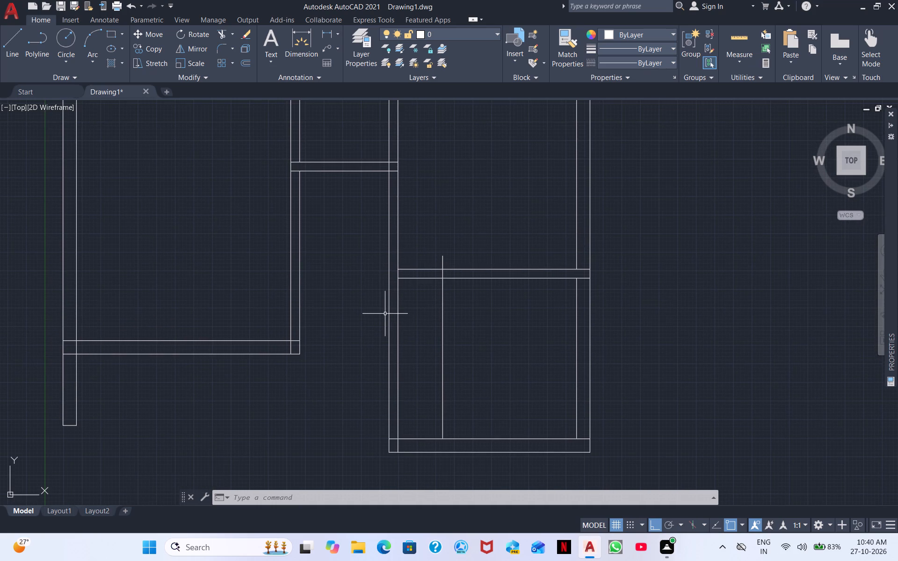
pyautogui.moveTo(391, 248); pyautogui.dragTo(407, 382, button='middle')
pyautogui.scroll(-1, 409, 378)
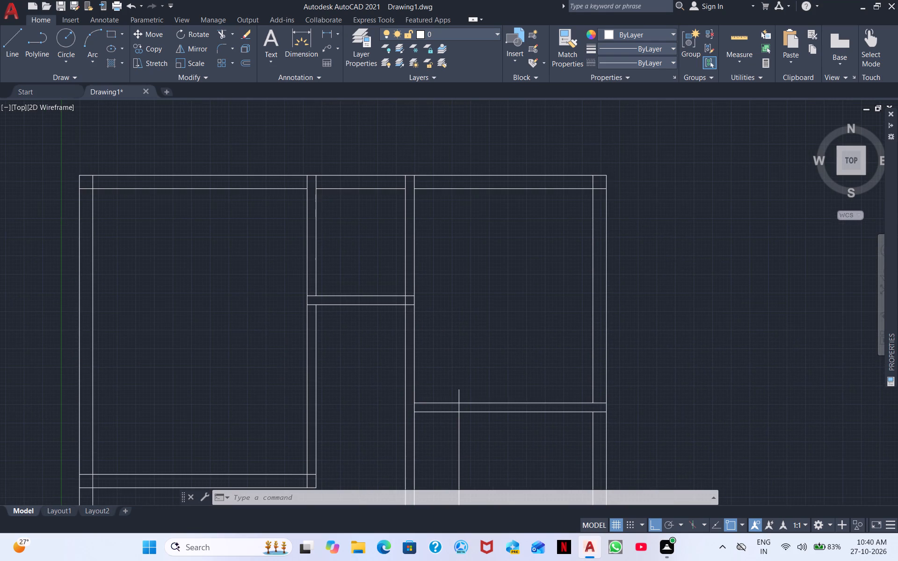
pyautogui.scroll(-1, 409, 376)
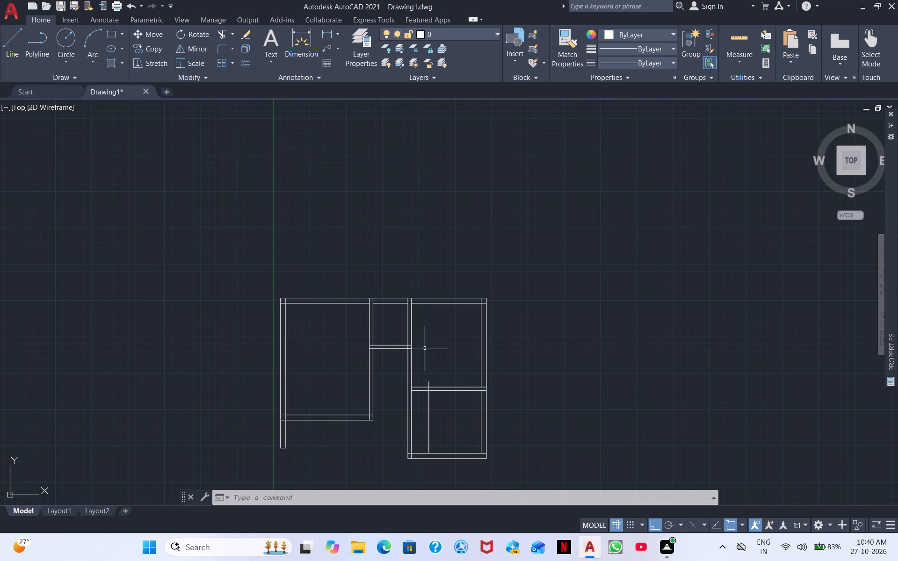
pyautogui.scroll(2, 425, 348)
pyautogui.scroll(-1, 472, 385)
pyautogui.moveTo(462, 397); pyautogui.dragTo(457, 302, button='middle')
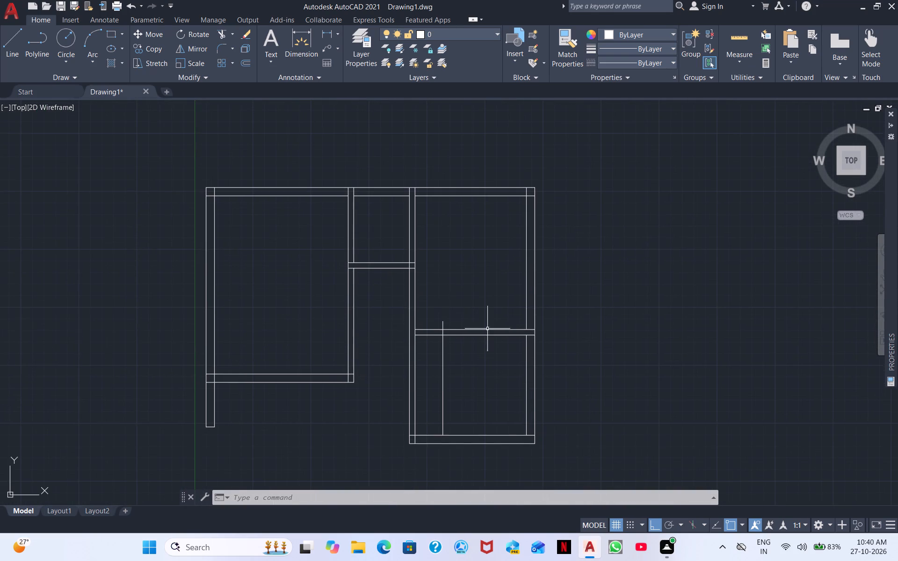
pyautogui.click(471, 413)
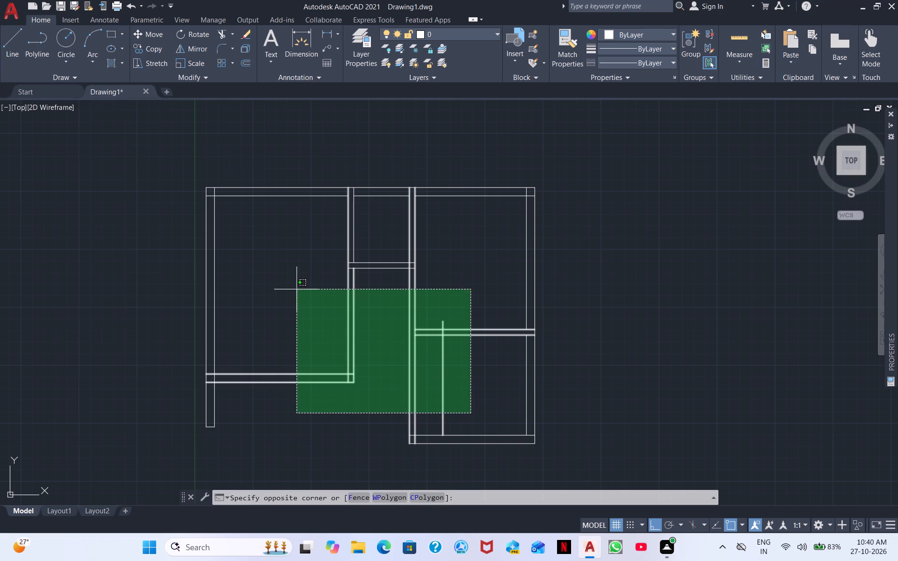
pyautogui.click(303, 252)
pyautogui.rightClick(335, 280)
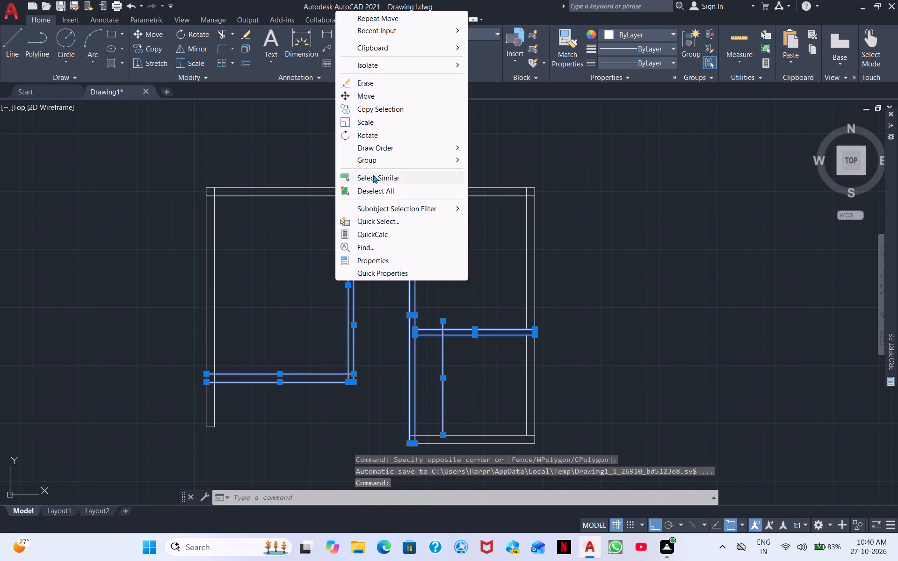
pyautogui.click(368, 77)
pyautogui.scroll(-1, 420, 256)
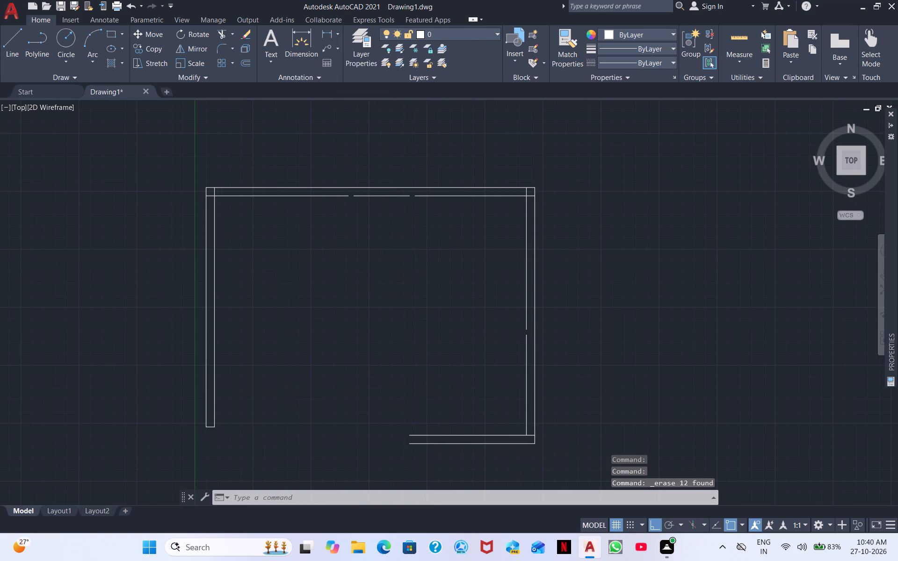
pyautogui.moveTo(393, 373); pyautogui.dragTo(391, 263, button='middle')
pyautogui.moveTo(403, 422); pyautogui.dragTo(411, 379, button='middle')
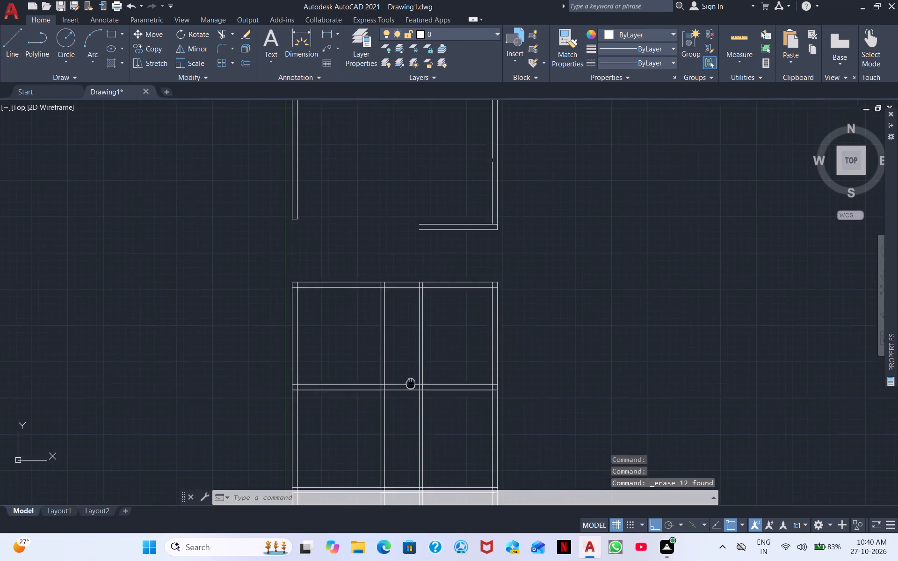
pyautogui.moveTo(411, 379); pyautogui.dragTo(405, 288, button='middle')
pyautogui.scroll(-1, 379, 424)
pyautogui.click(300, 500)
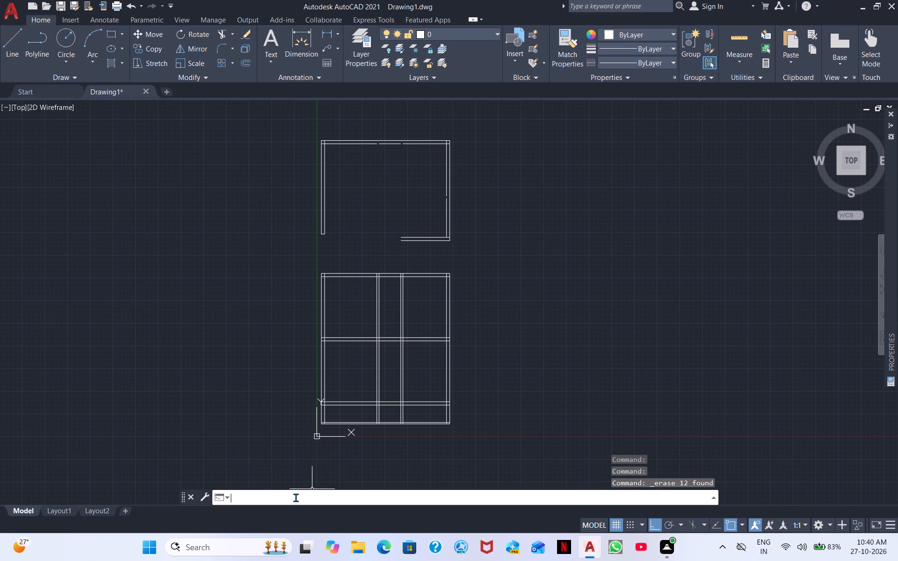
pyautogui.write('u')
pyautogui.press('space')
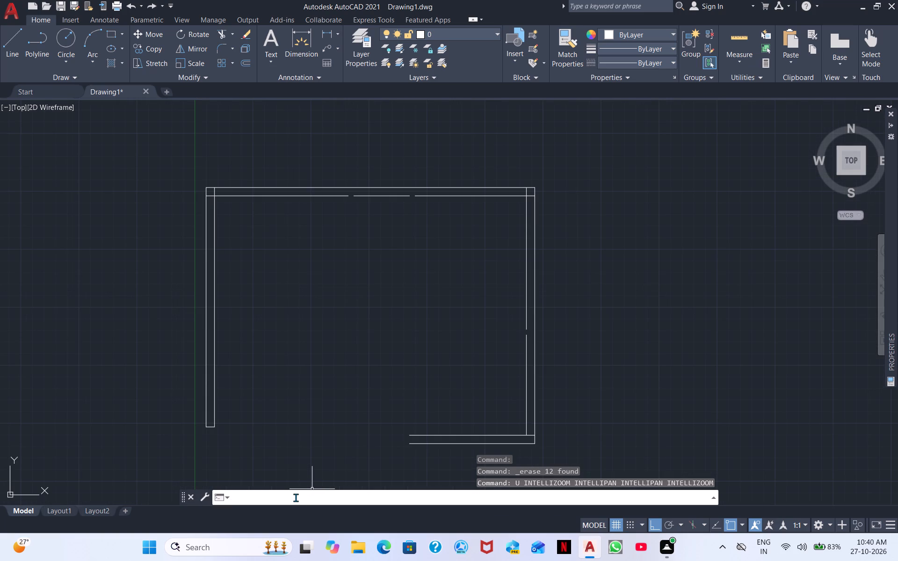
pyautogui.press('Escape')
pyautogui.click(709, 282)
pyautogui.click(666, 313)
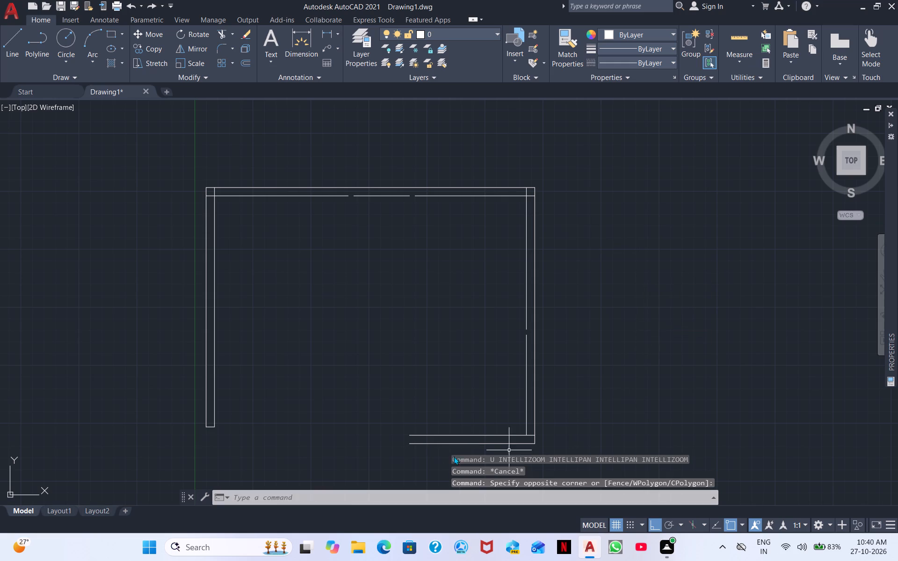
# Set the drawing units' architectural length precision to 0'-0 1/2".
pyautogui.click(334, 497)
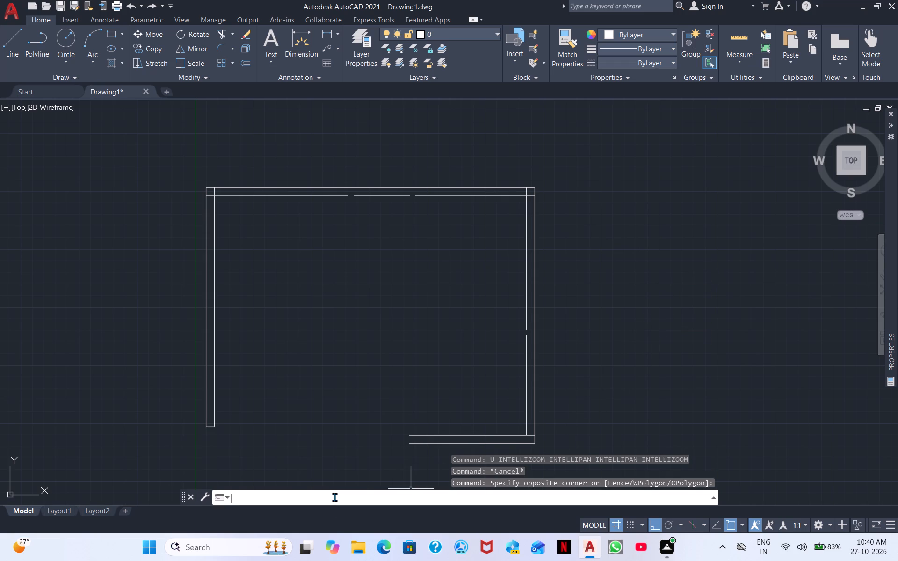
pyautogui.write('un')
pyautogui.press('space')
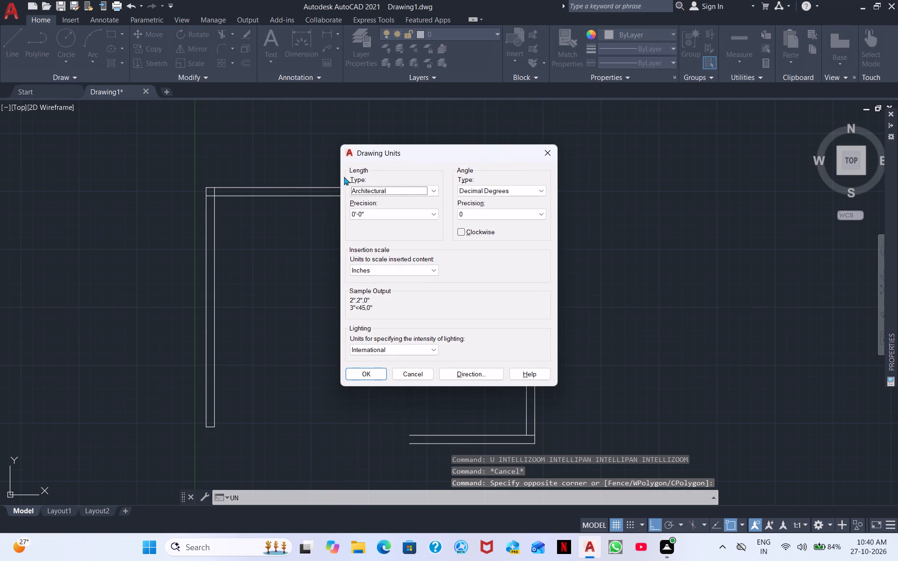
pyautogui.click(422, 214)
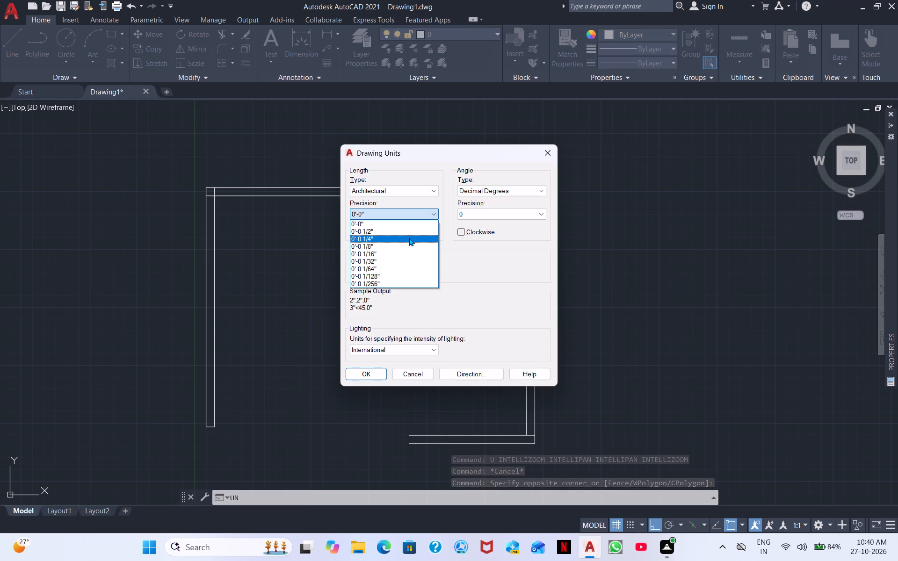
pyautogui.click(409, 230)
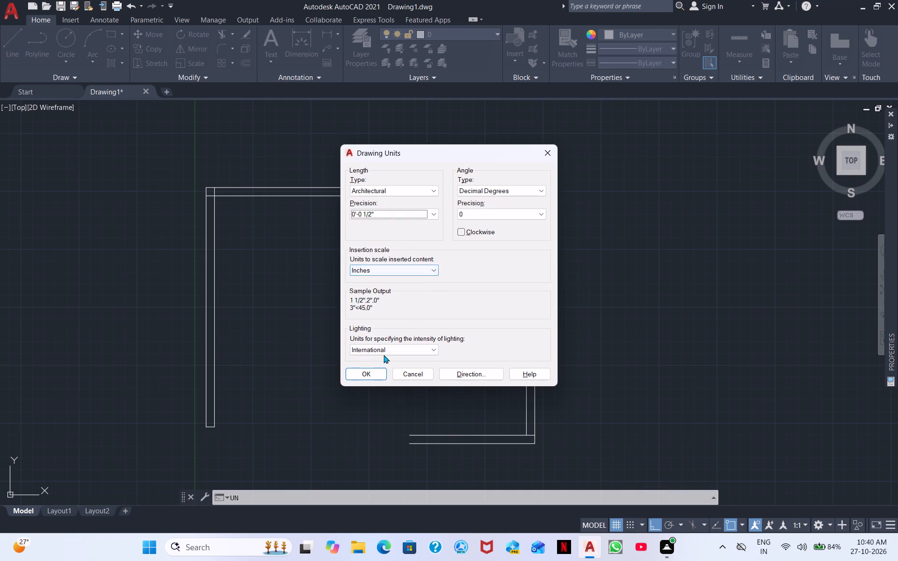
pyautogui.click(376, 375)
# Open the Standard dimension style for modification and go through its text settings and its symbols and arrows settings.
pyautogui.click(284, 497)
pyautogui.press('d')
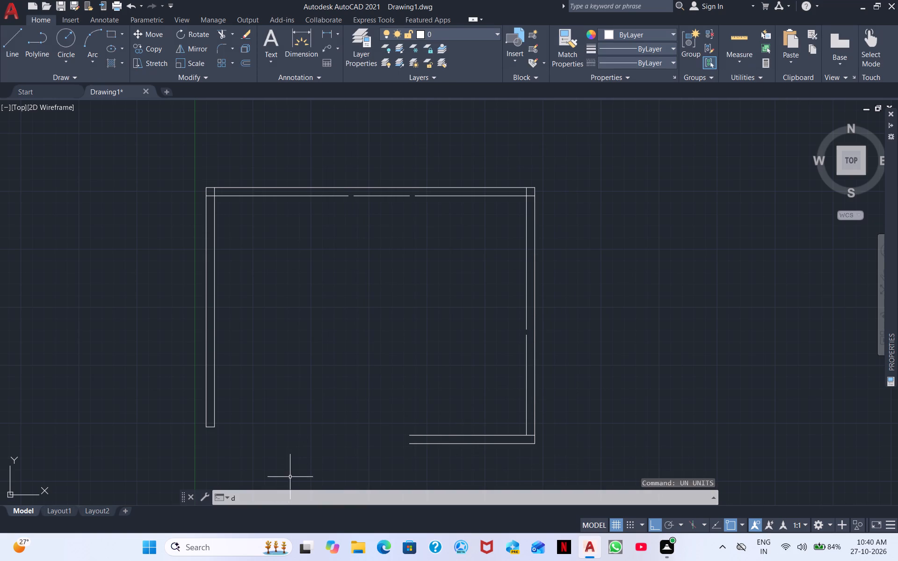
pyautogui.press('space')
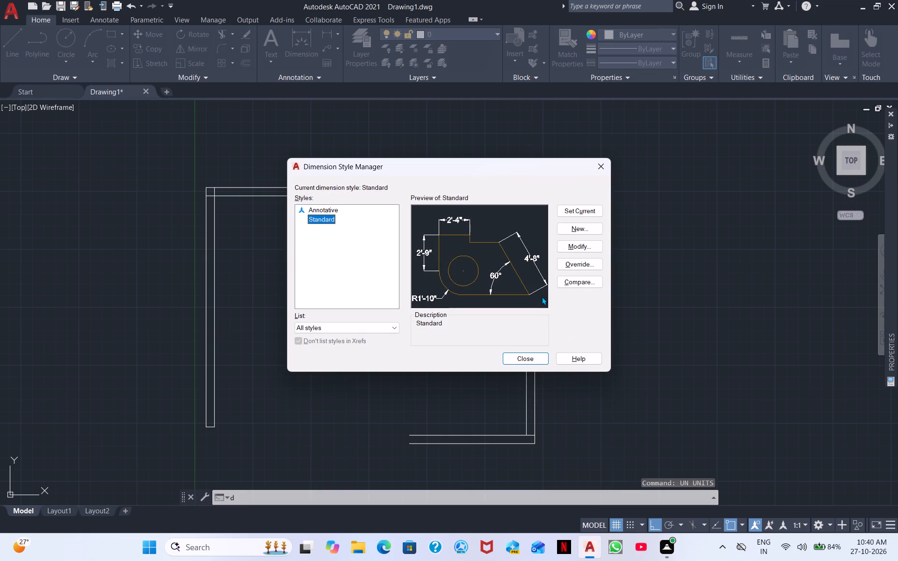
pyautogui.click(587, 249)
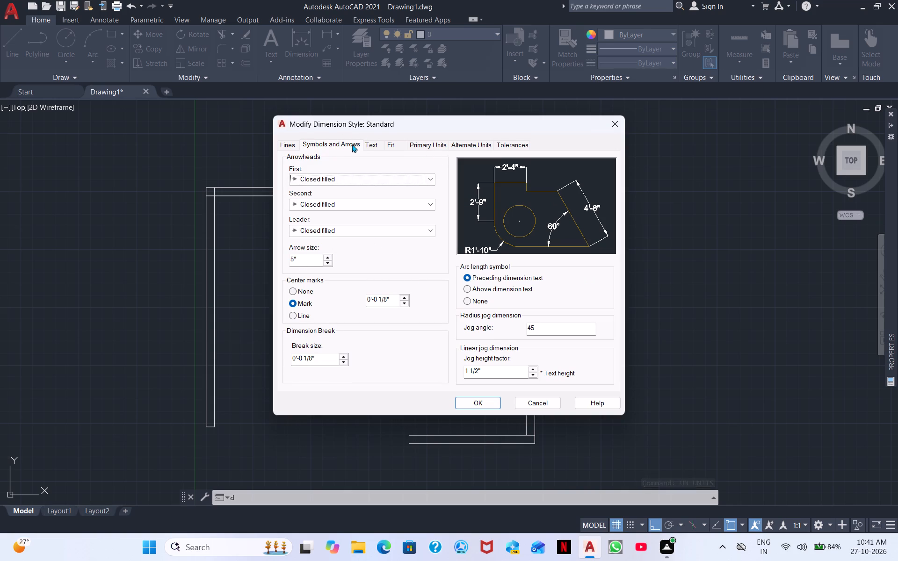
pyautogui.click(370, 144)
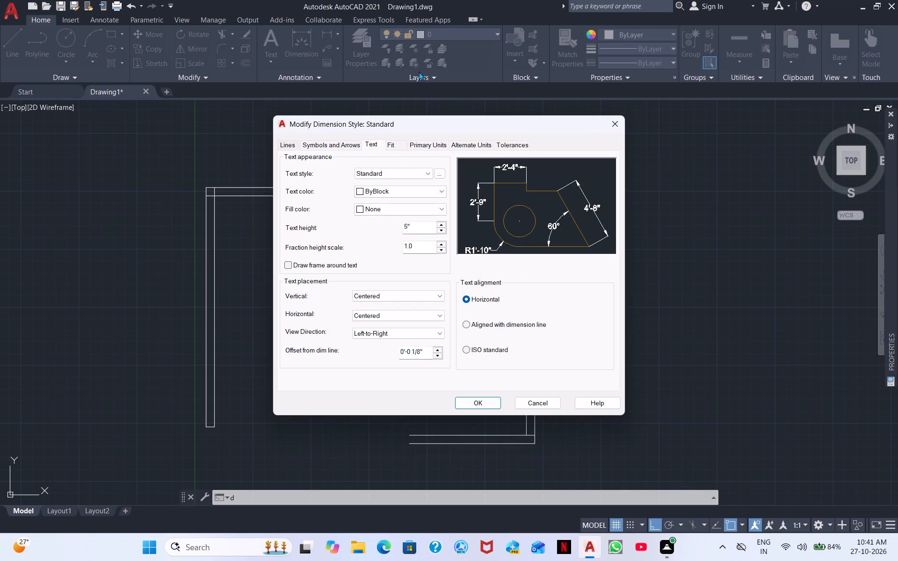
pyautogui.click(340, 146)
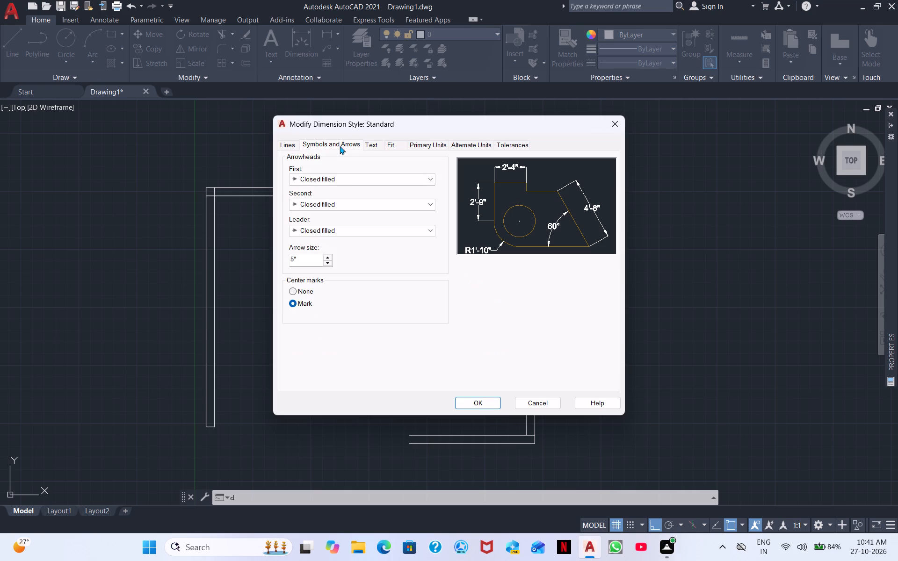
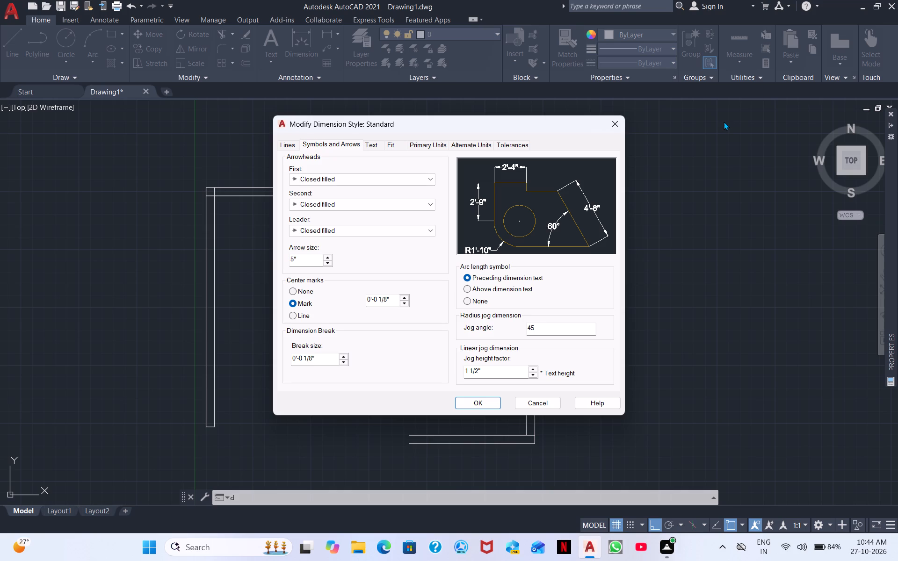
# Accept the Standard dimension style's current settings and return to the Dimension Style Manager.
pyautogui.click(747, 261)
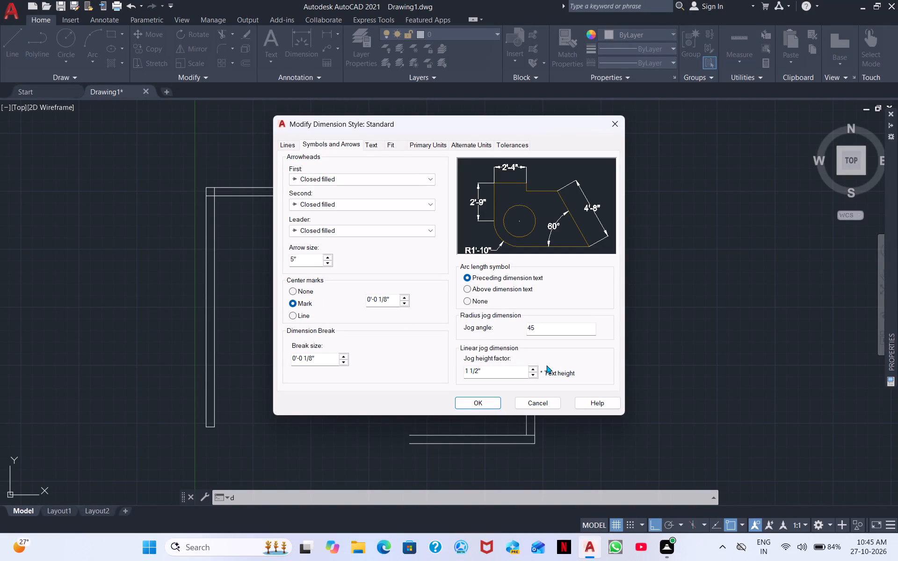
pyautogui.click(474, 398)
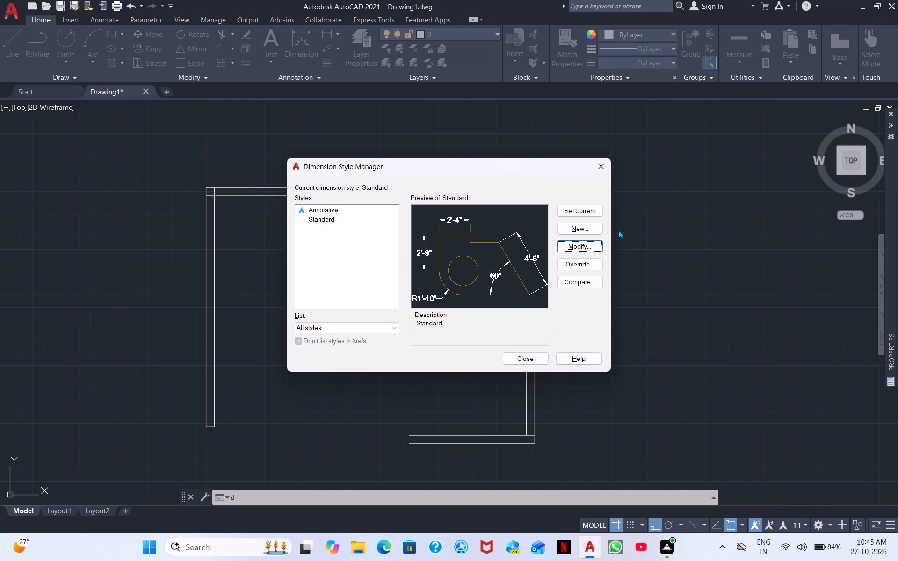
pyautogui.click(657, 222)
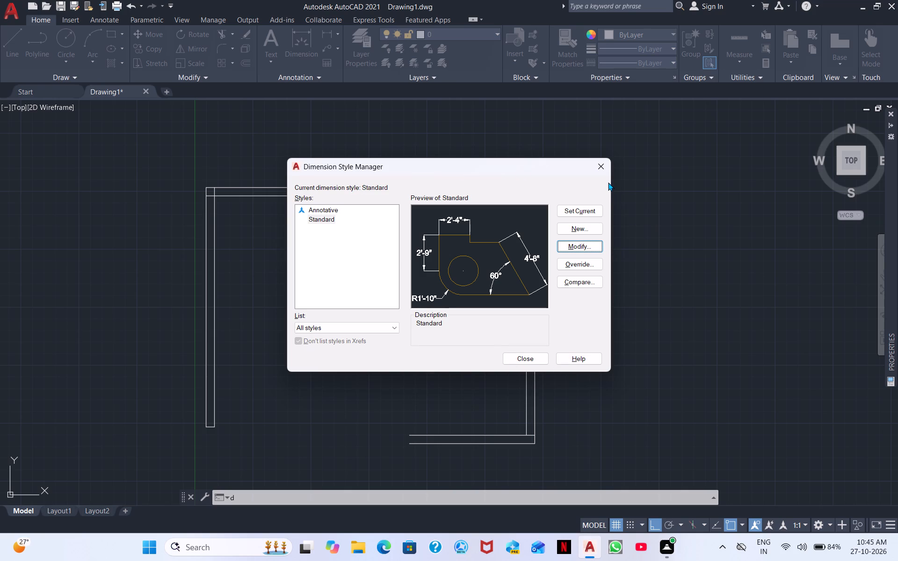
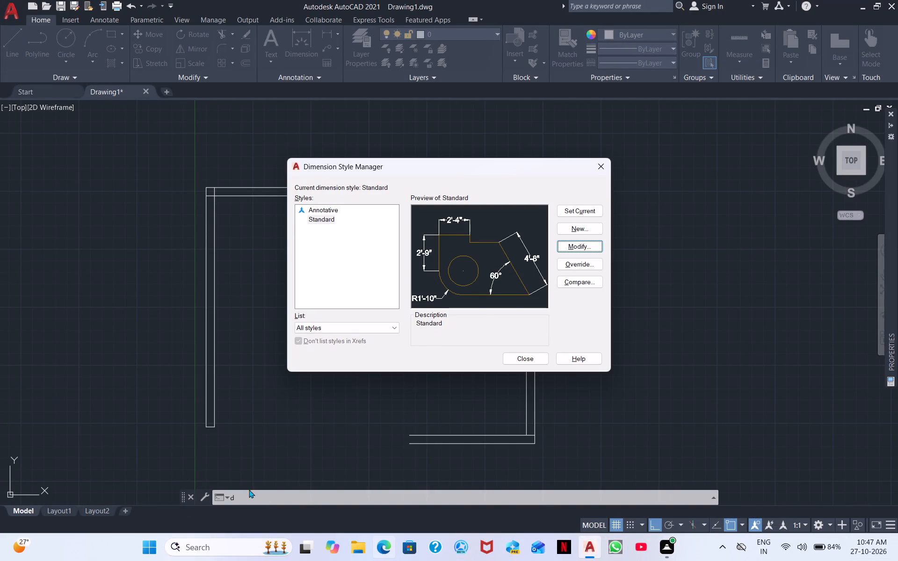
# Set the Standard dimension style's linear primary units precision to 0'-0 1/2" and close the Dimension Style Manager.
pyautogui.click(586, 208)
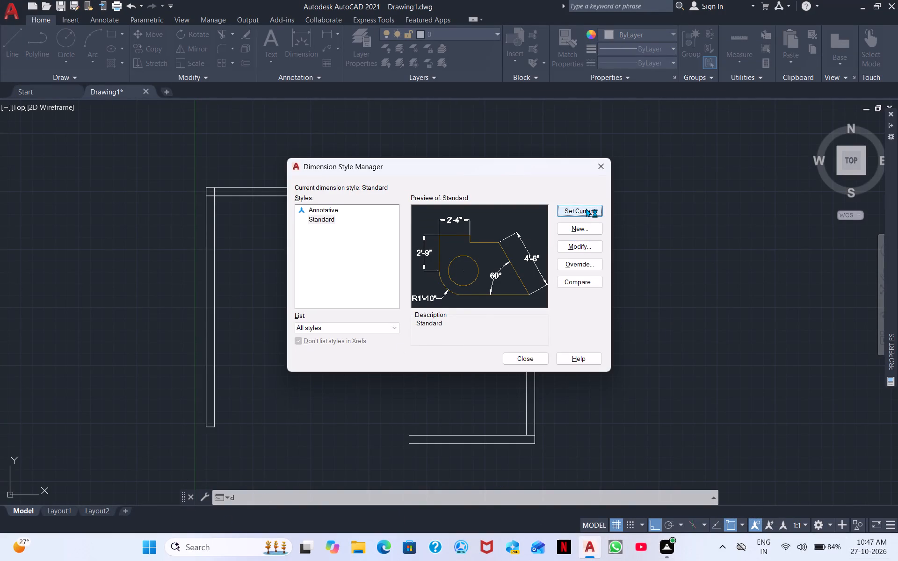
pyautogui.click(585, 245)
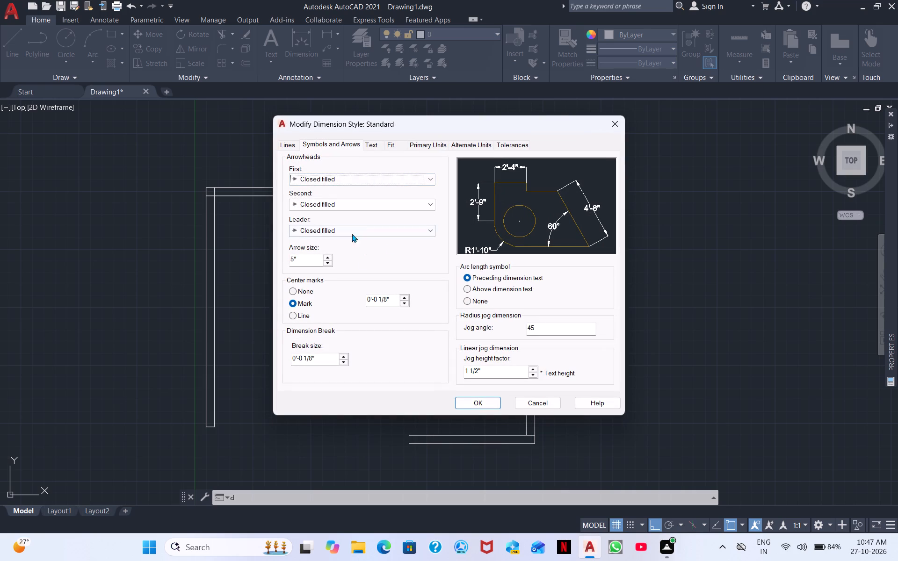
pyautogui.click(431, 145)
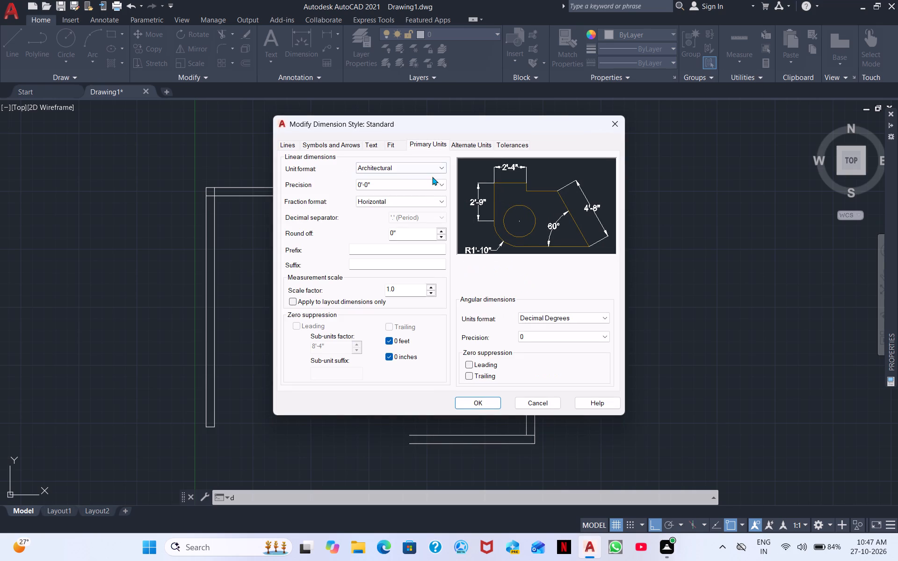
pyautogui.click(411, 185)
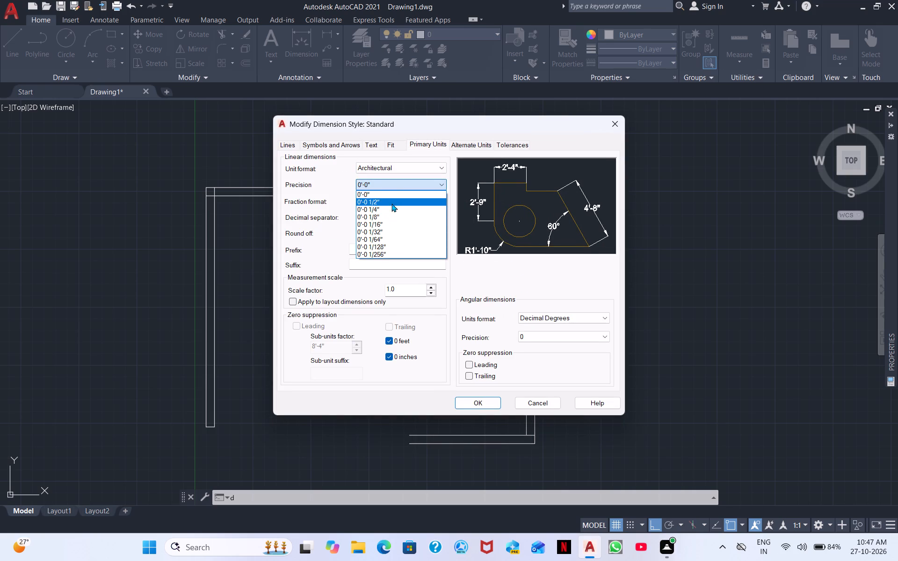
pyautogui.click(392, 201)
pyautogui.click(476, 403)
pyautogui.scroll(-2, 400, 319)
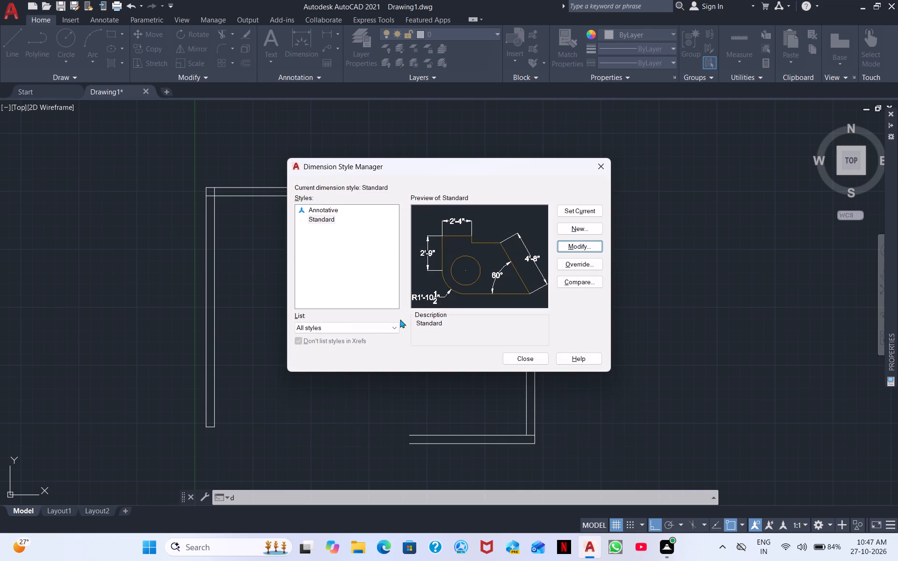
pyautogui.scroll(-1, 400, 319)
pyautogui.click(601, 165)
# Close the gaps in the inner line of the upper block's top wall using the Trim command's extend option.
pyautogui.scroll(-2, 391, 273)
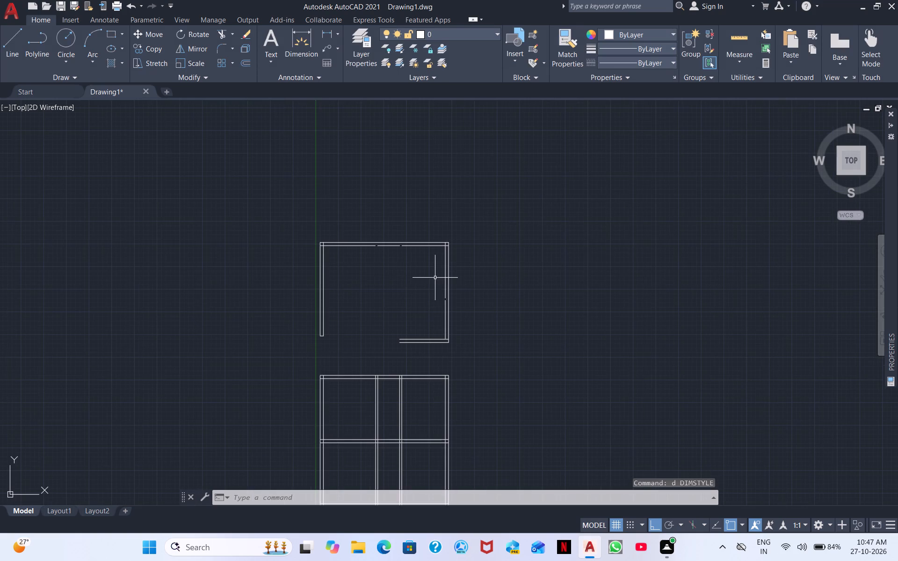
pyautogui.scroll(4, 428, 282)
pyautogui.moveTo(483, 272); pyautogui.dragTo(510, 242, button='middle')
pyautogui.scroll(-2, 487, 266)
pyautogui.scroll(-1, 552, 262)
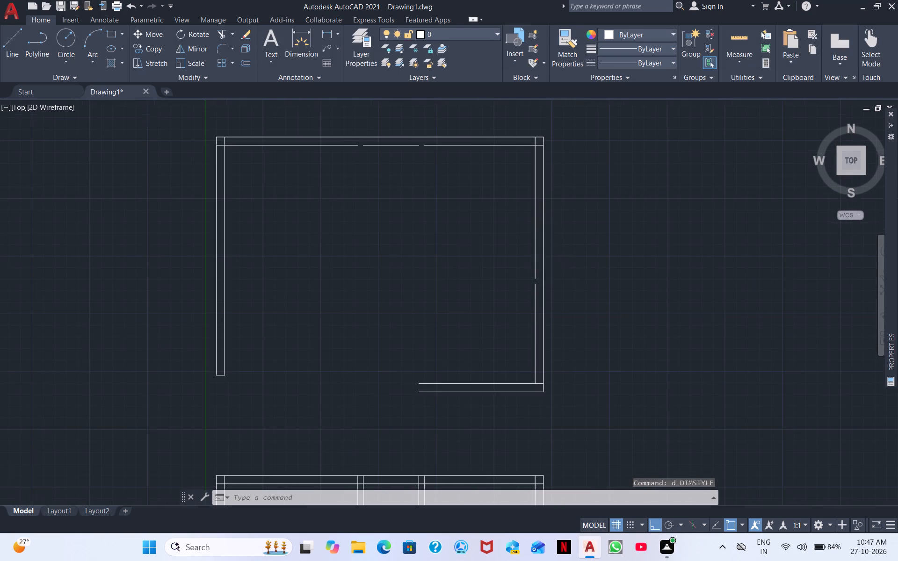
pyautogui.scroll(-1, 552, 262)
pyautogui.scroll(-2, 589, 296)
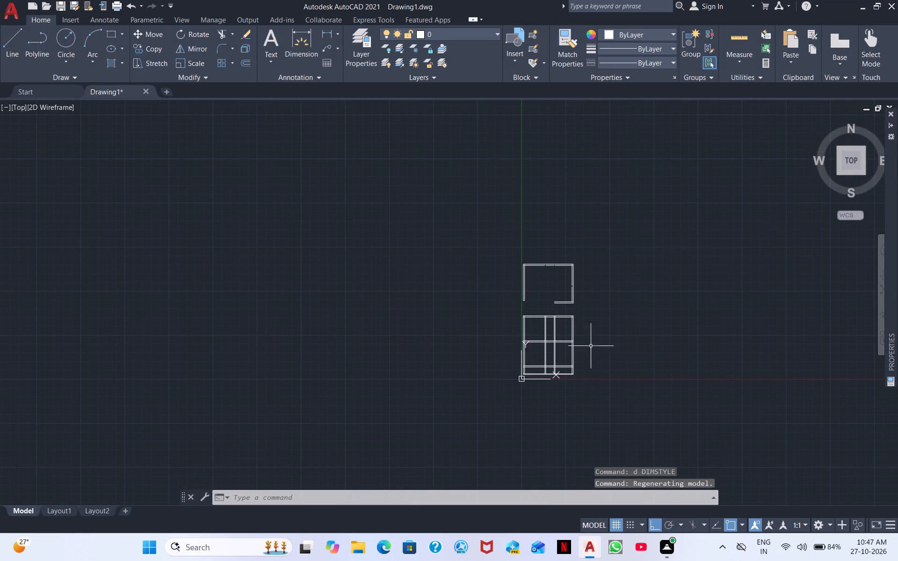
pyautogui.scroll(4, 556, 259)
pyautogui.moveTo(466, 343); pyautogui.dragTo(427, 222, button='middle')
pyautogui.scroll(1, 466, 343)
pyautogui.scroll(1, 431, 217)
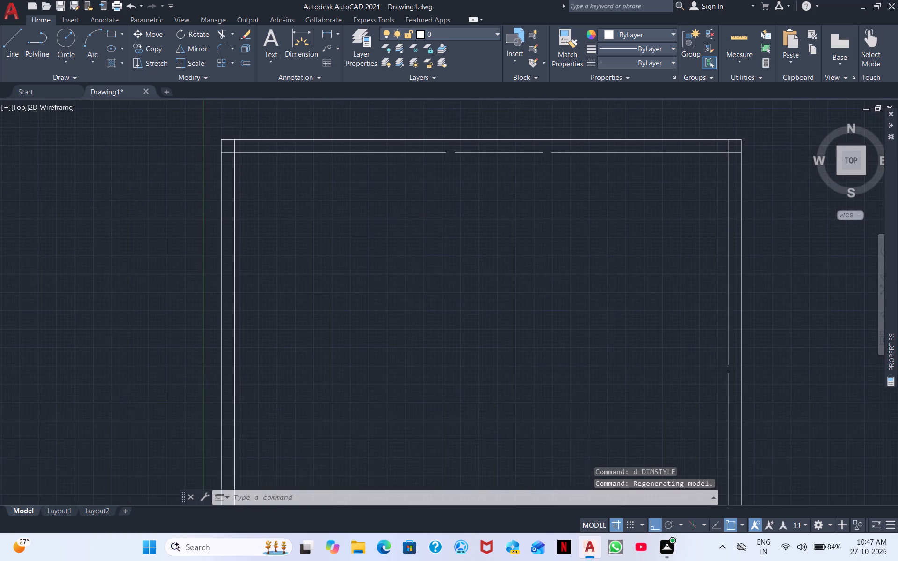
pyautogui.scroll(1, 431, 217)
pyautogui.scroll(-3, 442, 210)
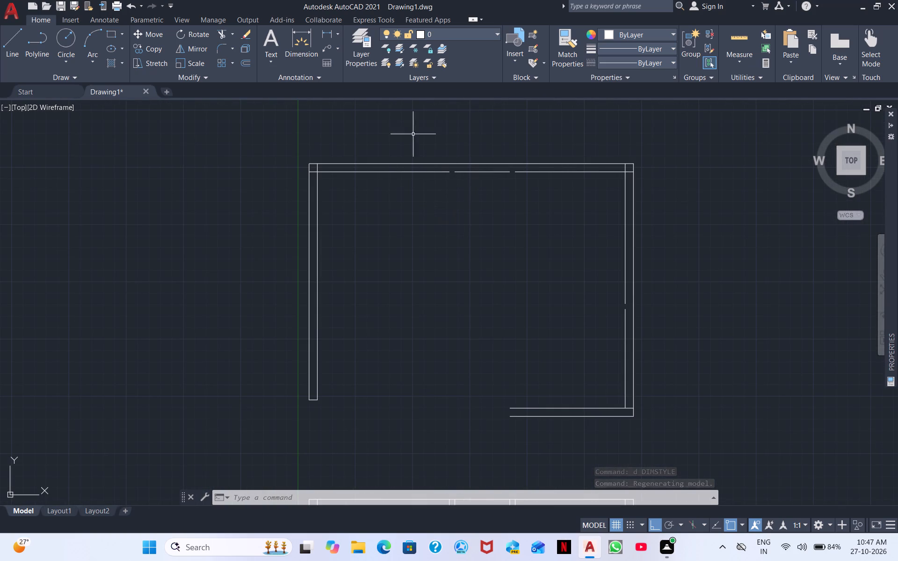
pyautogui.click(219, 35)
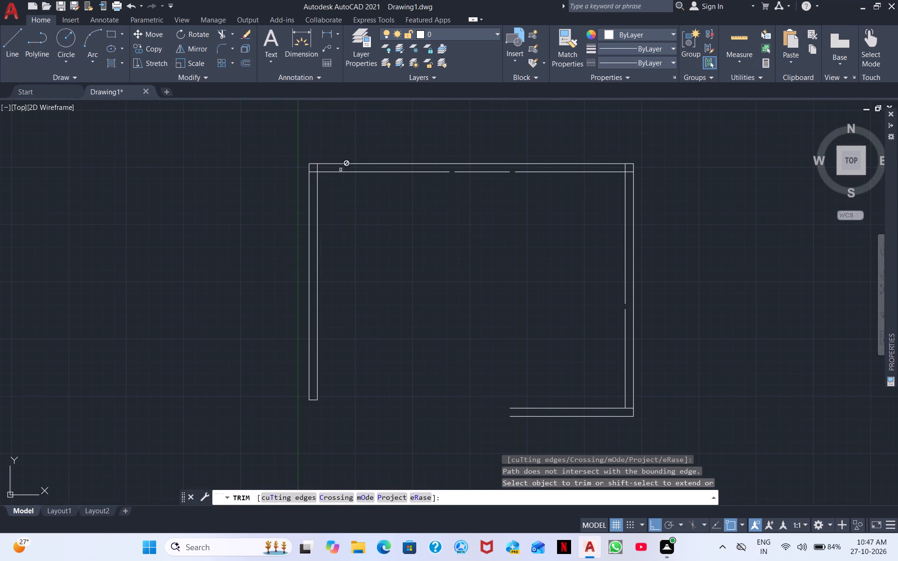
pyautogui.keyDown('shift'); pyautogui.click(445, 170); pyautogui.keyUp('shift')
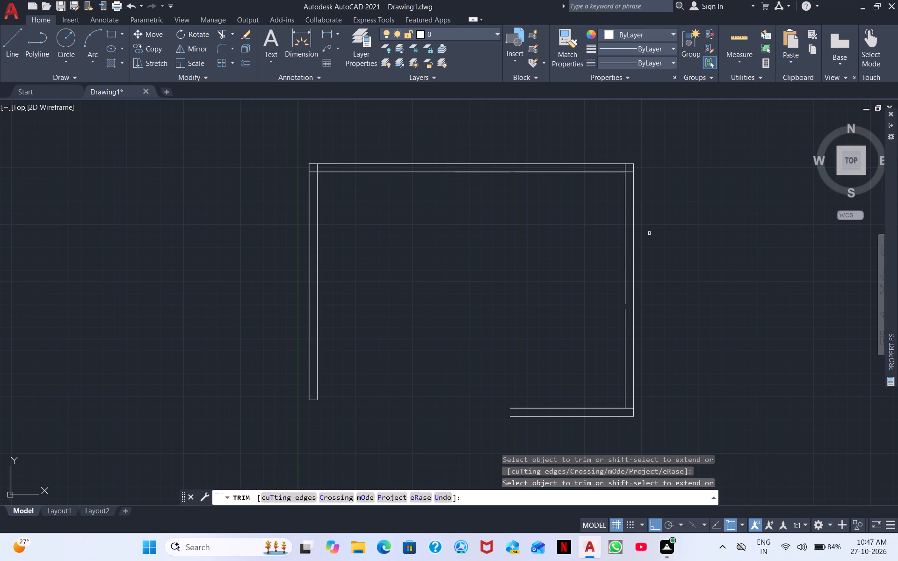
# Trim away the upper block's right and bottom walls, including the leftover line at the top wall's right end.
pyautogui.moveTo(650, 232); pyautogui.dragTo(570, 254)
pyautogui.moveTo(635, 332); pyautogui.dragTo(592, 371)
pyautogui.moveTo(603, 389); pyautogui.dragTo(603, 425)
pyautogui.moveTo(635, 412); pyautogui.dragTo(609, 410)
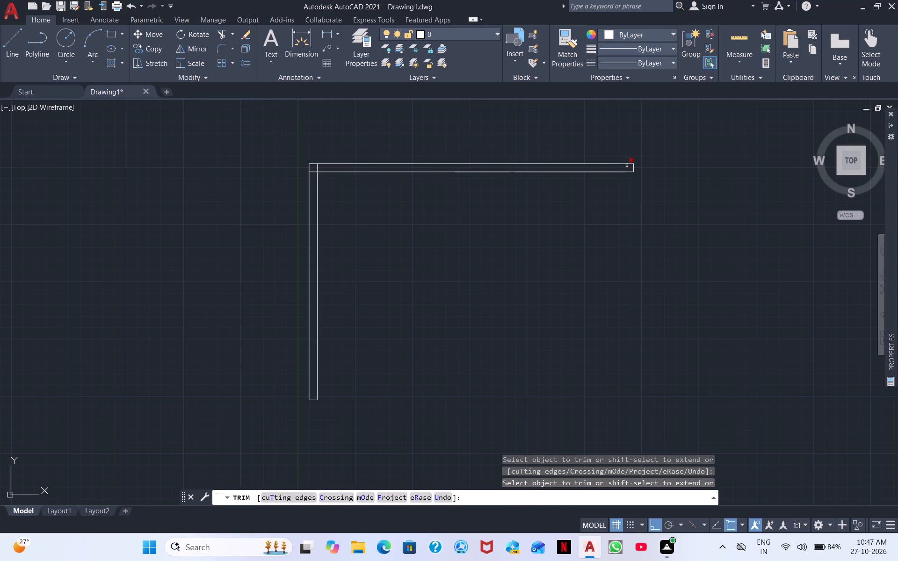
pyautogui.scroll(2, 627, 165)
pyautogui.moveTo(624, 167); pyautogui.dragTo(618, 172)
pyautogui.moveTo(568, 306); pyautogui.dragTo(576, 326, button='right')
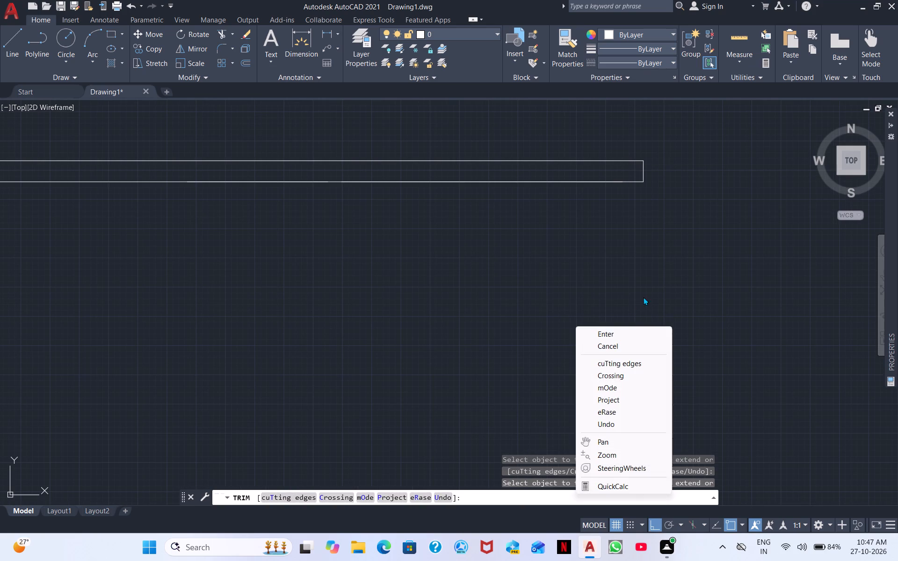
pyautogui.click(623, 331)
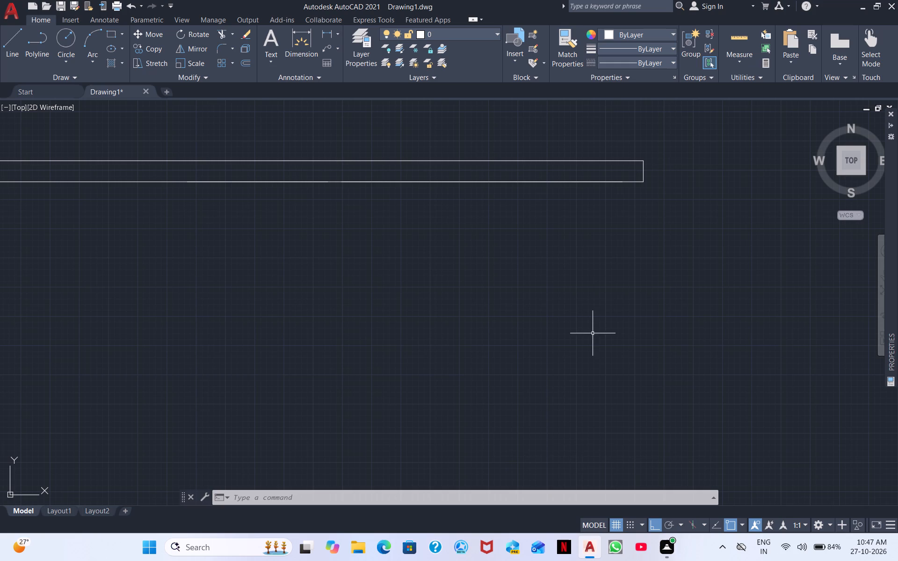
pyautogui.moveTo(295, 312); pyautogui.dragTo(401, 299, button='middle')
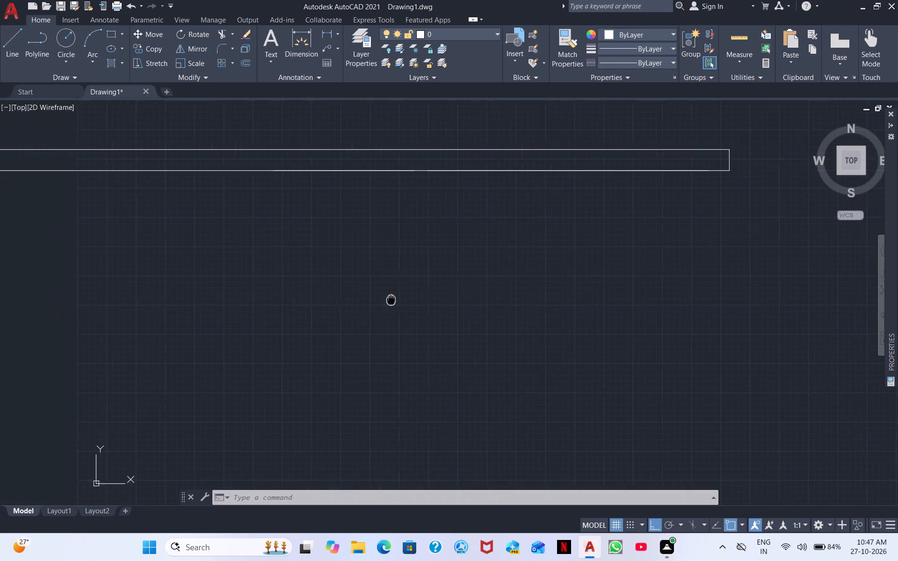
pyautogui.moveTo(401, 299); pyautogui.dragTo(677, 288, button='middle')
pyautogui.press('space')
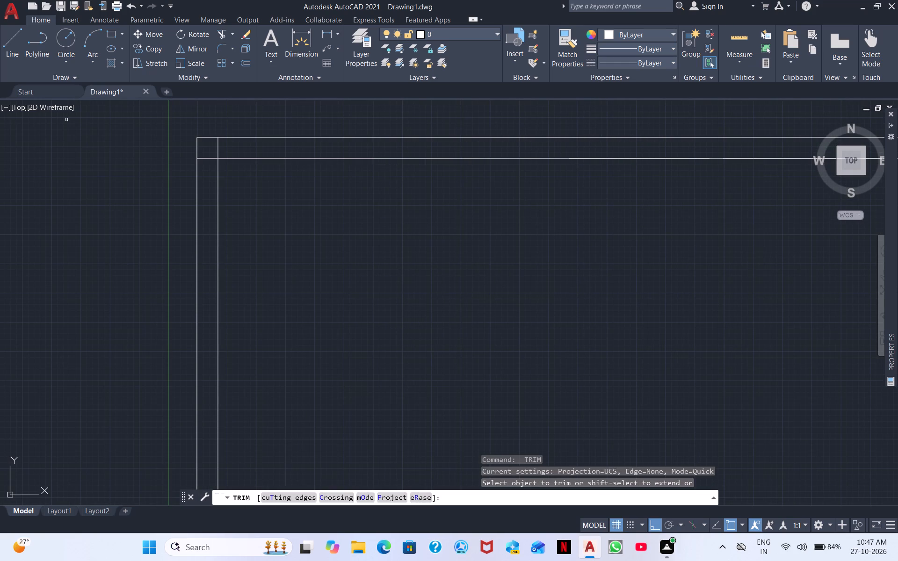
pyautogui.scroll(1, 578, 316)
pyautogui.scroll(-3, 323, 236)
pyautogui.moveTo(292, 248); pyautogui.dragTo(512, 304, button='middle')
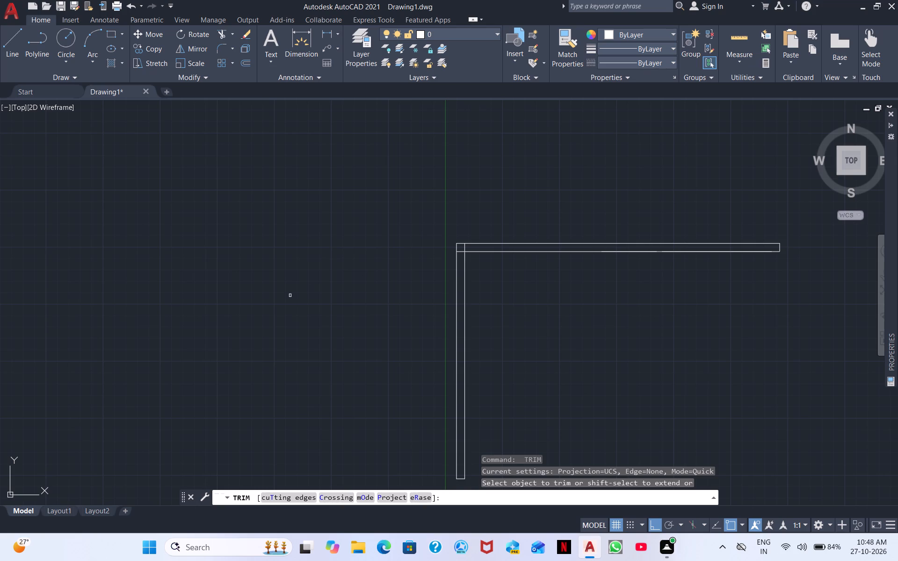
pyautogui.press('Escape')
# Offset the inner line of the upper block's left wall 12' into the room.
pyautogui.write('o')
pyautogui.press('space')
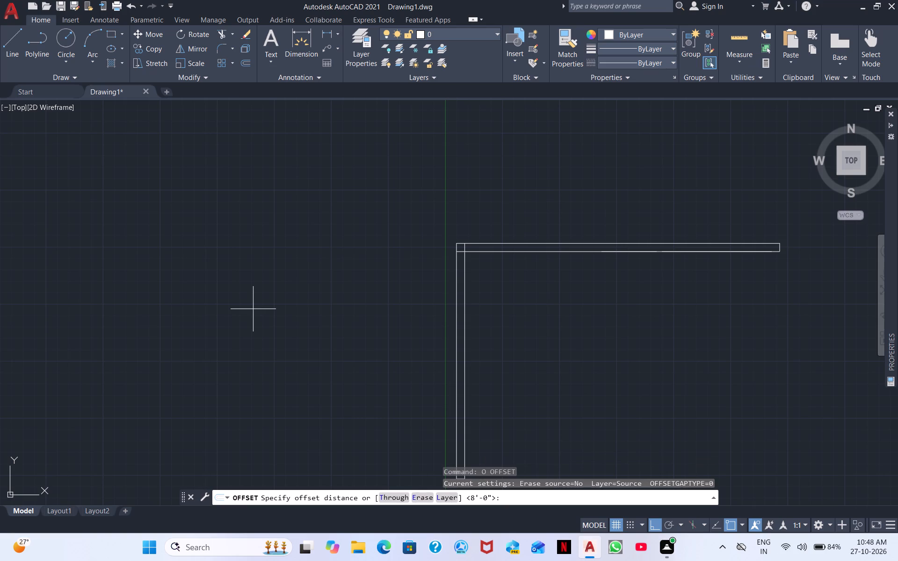
pyautogui.moveTo(607, 278); pyautogui.dragTo(523, 164, button='middle')
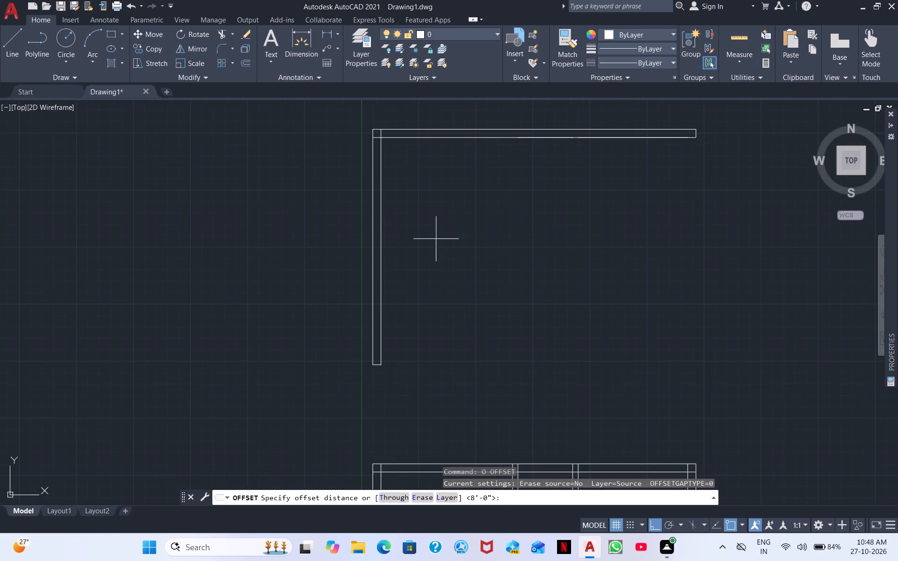
pyautogui.moveTo(419, 246); pyautogui.dragTo(253, 263, button='middle')
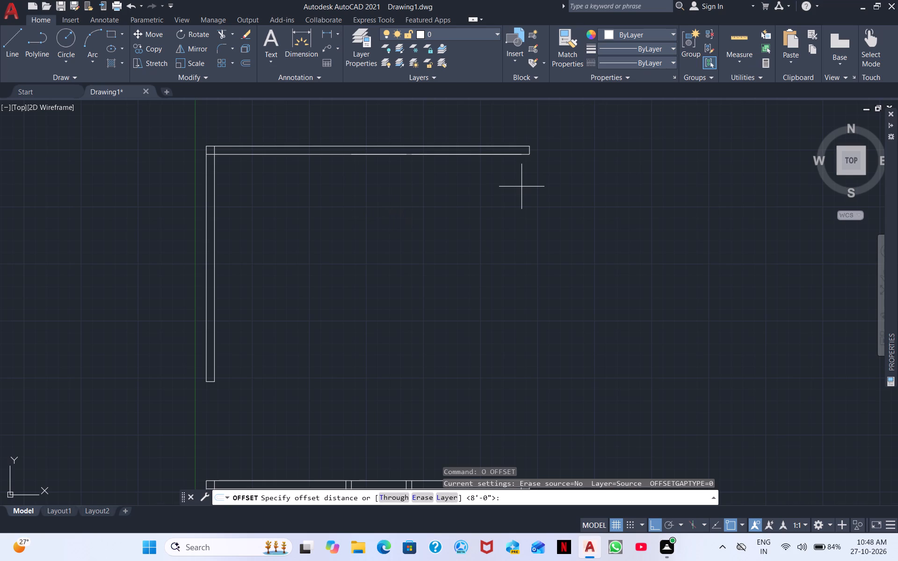
pyautogui.press('space')
pyautogui.press('space')
pyautogui.press('space')
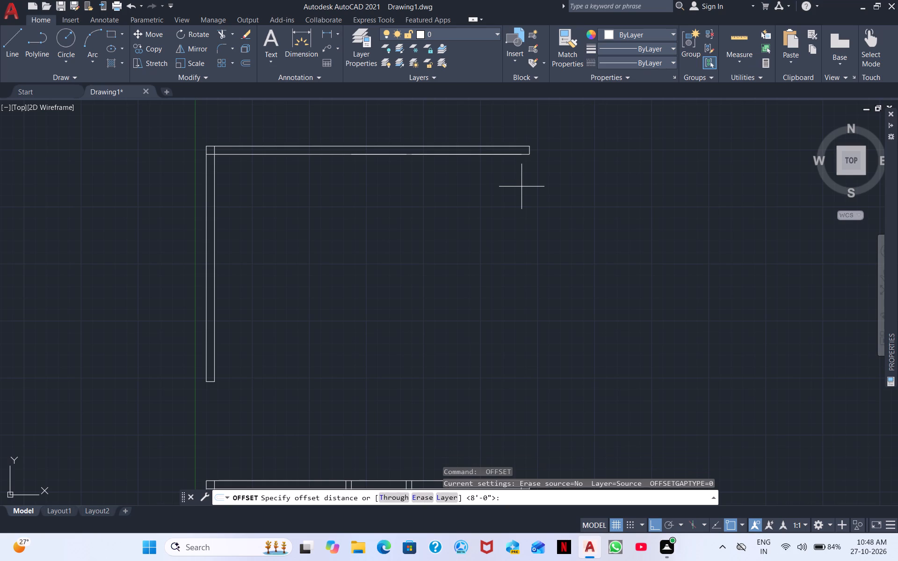
pyautogui.write("12'")
pyautogui.press('Return')
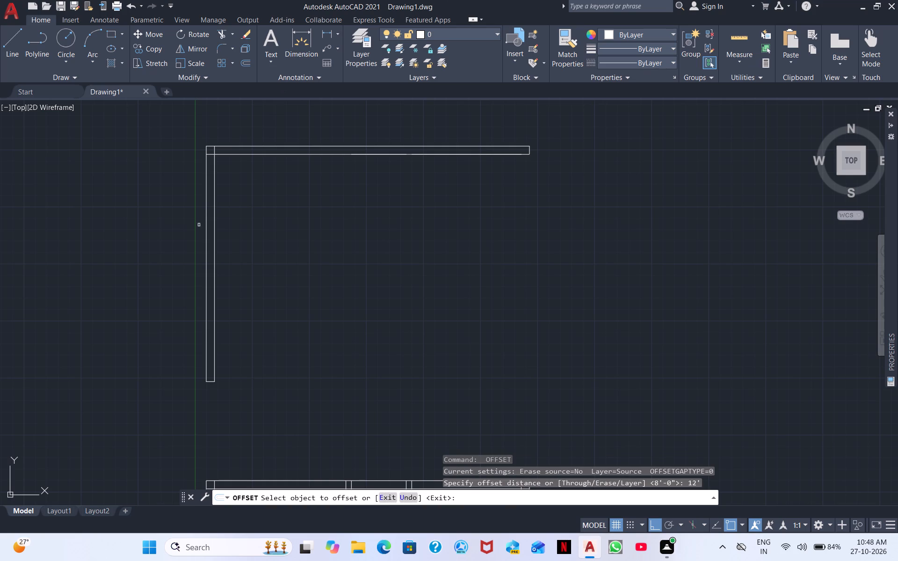
pyautogui.press('space')
pyautogui.press('space')
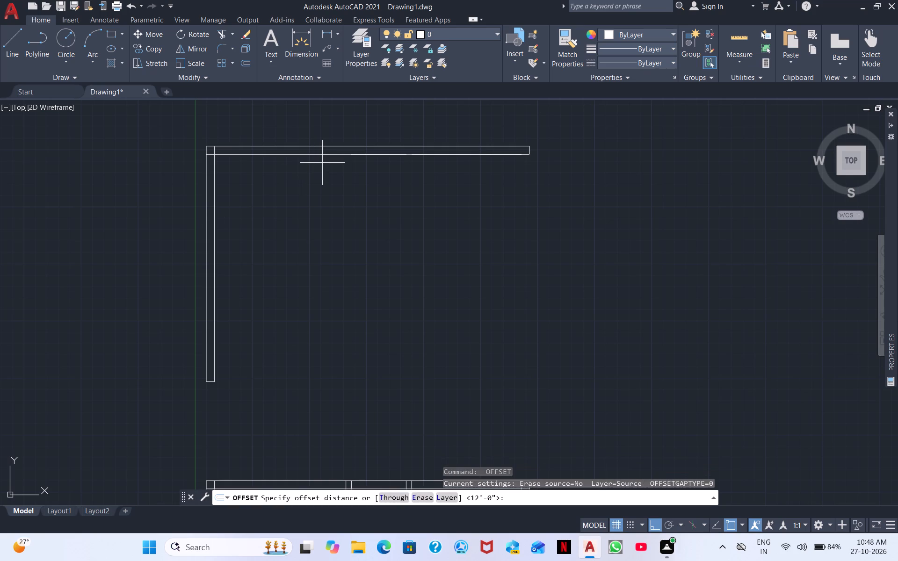
pyautogui.press('space')
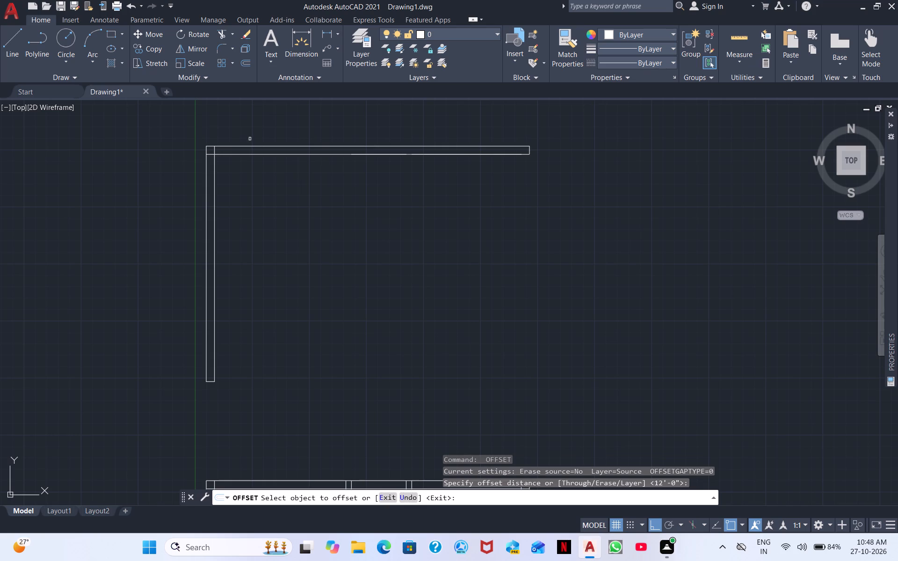
pyautogui.click(213, 250)
pyautogui.click(268, 247)
pyautogui.scroll(2, 401, 233)
pyautogui.moveTo(369, 235); pyautogui.dragTo(372, 275, button='middle')
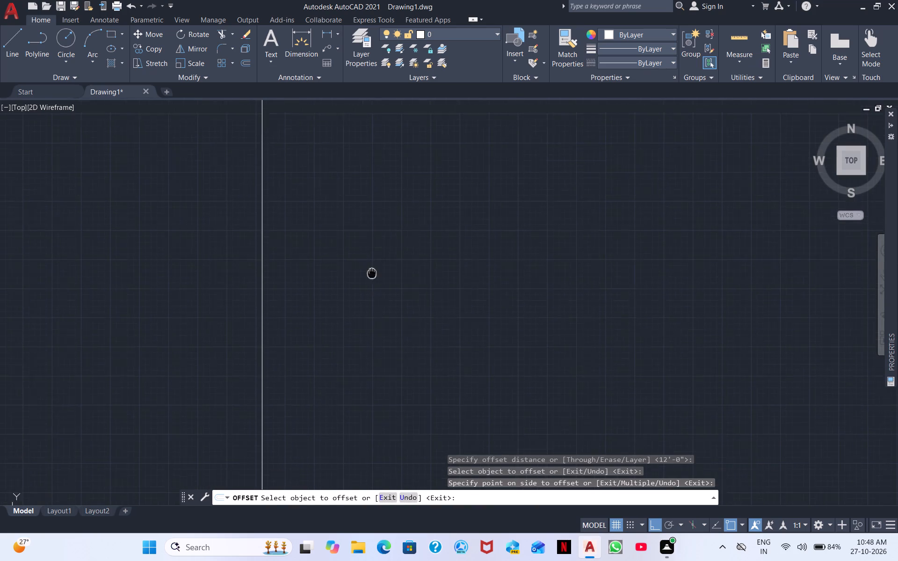
pyautogui.moveTo(372, 275); pyautogui.dragTo(364, 332, button='middle')
pyautogui.scroll(-1, 364, 328)
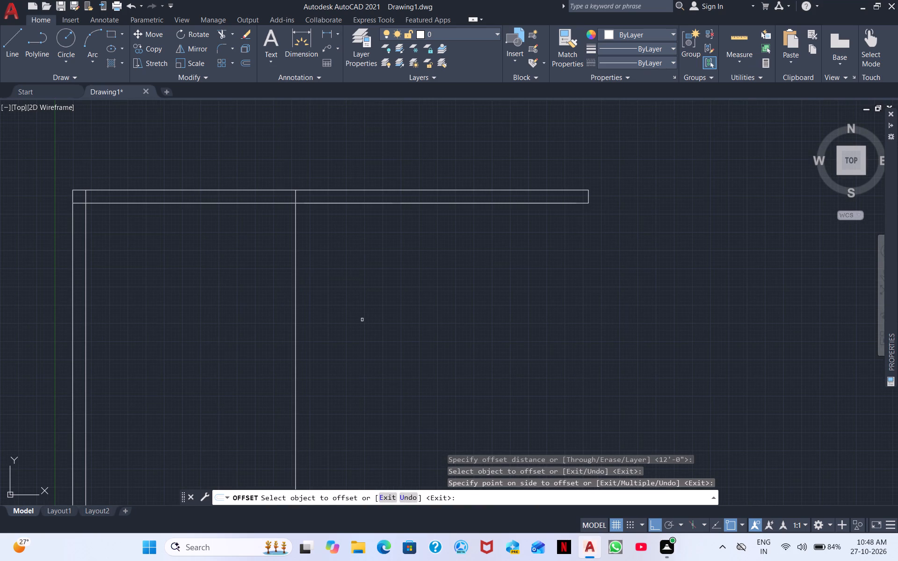
pyautogui.press('space')
# Offset the new interior vertical line 4.5" to the right to form a partition wall in the upper block.
pyautogui.press('space')
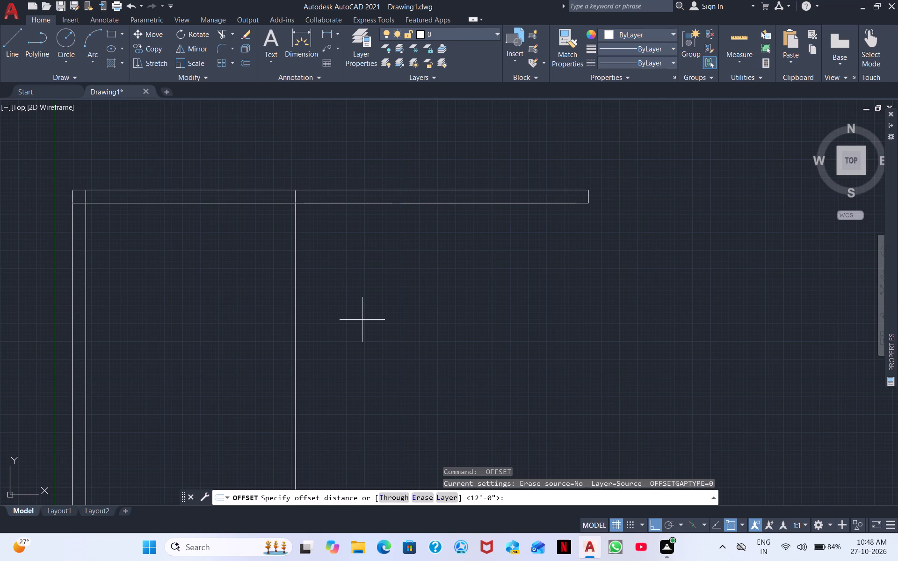
pyautogui.write('4.5"')
pyautogui.press('Return')
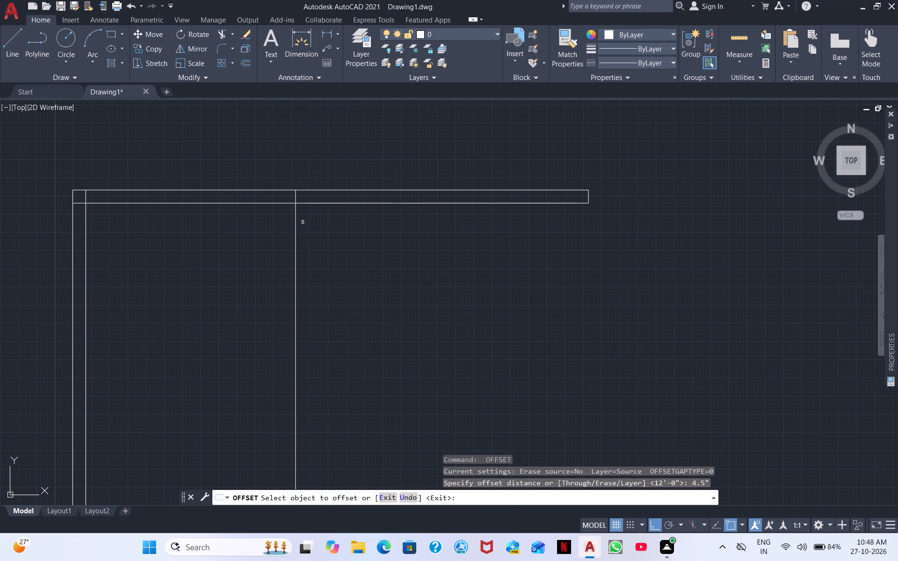
pyautogui.click(294, 271)
pyautogui.click(307, 273)
pyautogui.scroll(-2, 323, 261)
pyautogui.moveTo(407, 278); pyautogui.dragTo(357, 163, button='middle')
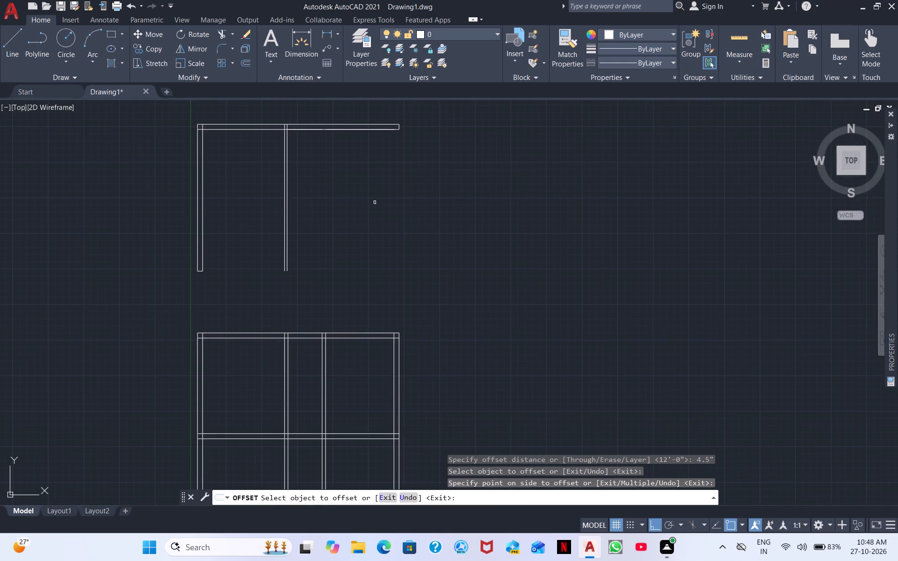
pyautogui.scroll(2, 395, 231)
pyautogui.moveTo(336, 239); pyautogui.dragTo(567, 338, button='middle')
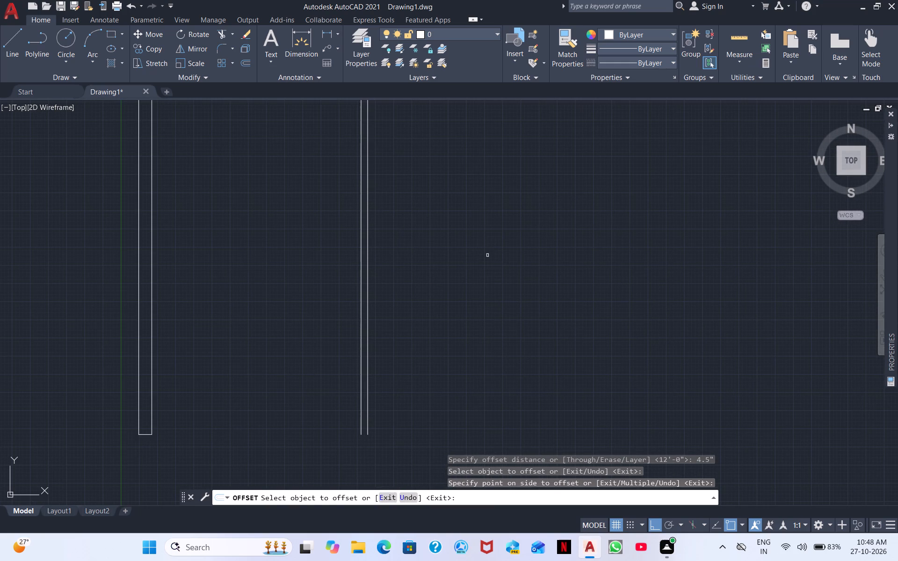
pyautogui.press('space')
# Offset the right line of the upper block's vertical partition 5' to the right.
pyautogui.press('space')
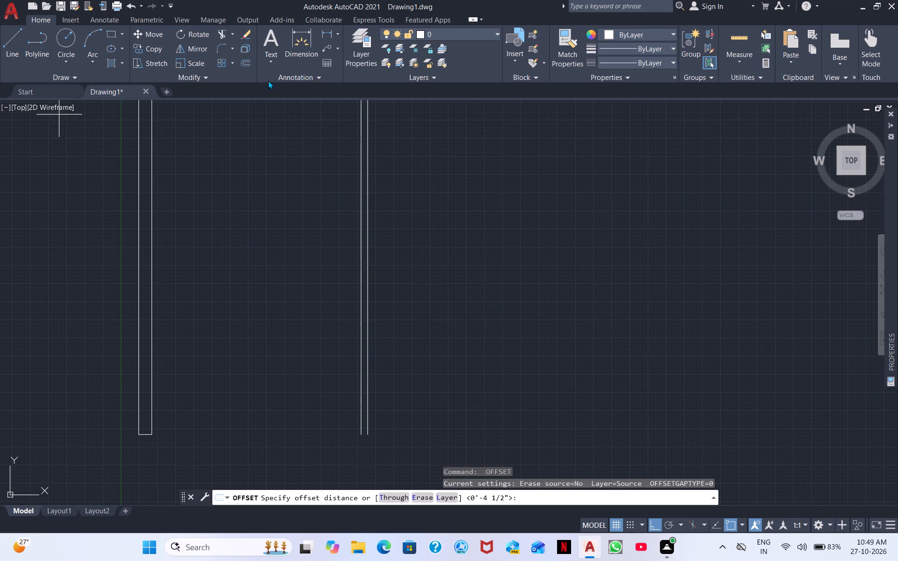
pyautogui.moveTo(387, 339); pyautogui.dragTo(369, 466, button='middle')
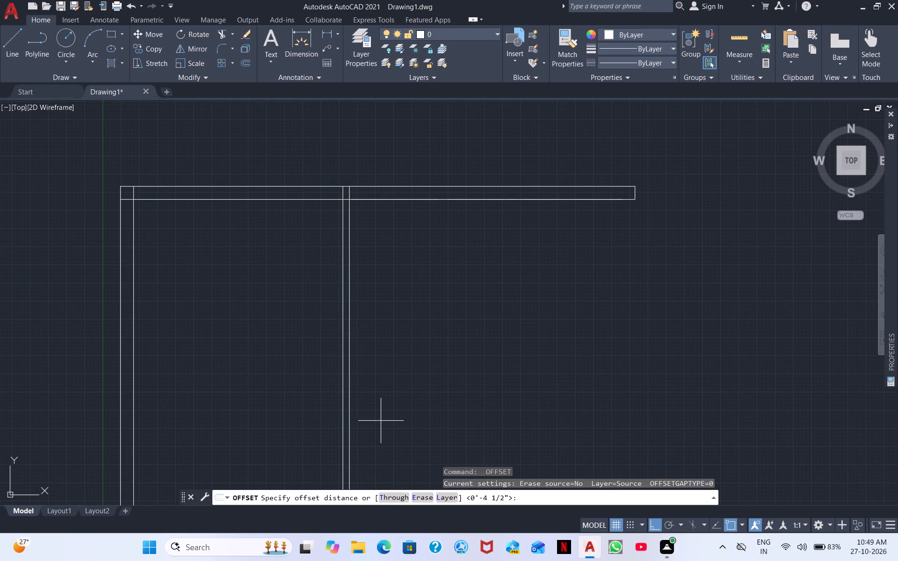
pyautogui.press('space')
pyautogui.press('space')
pyautogui.press('space')
pyautogui.press('5')
pyautogui.press("'")
pyautogui.press('Return')
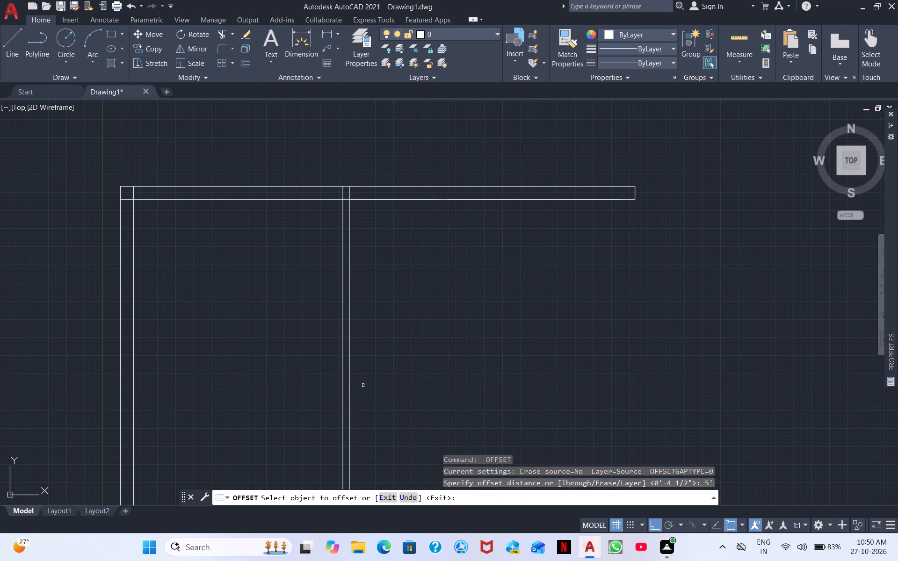
pyautogui.click(349, 399)
pyautogui.click(424, 406)
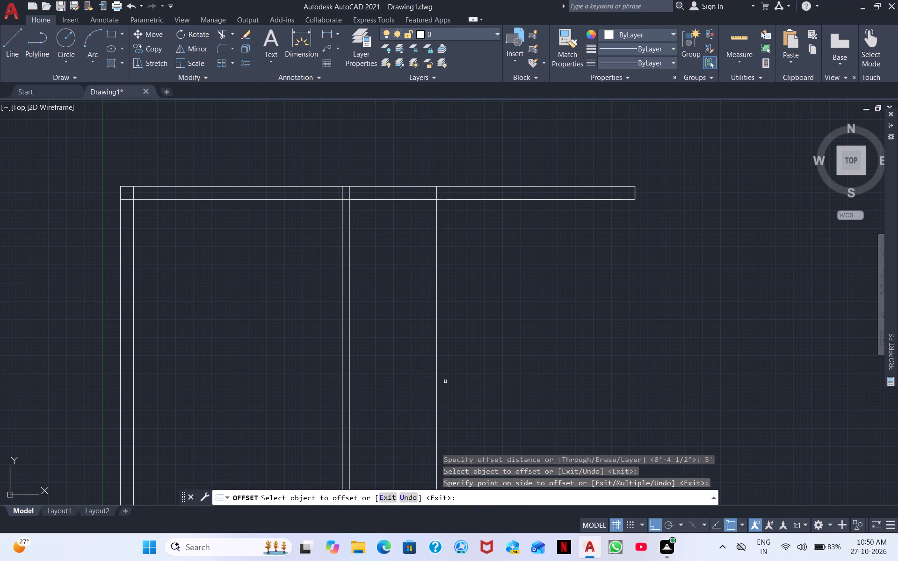
# Offset the new vertical line 4.5" to the right to form a second partition wall.
pyautogui.press('space')
pyautogui.press('space')
pyautogui.write('4.5"')
pyautogui.press('Return')
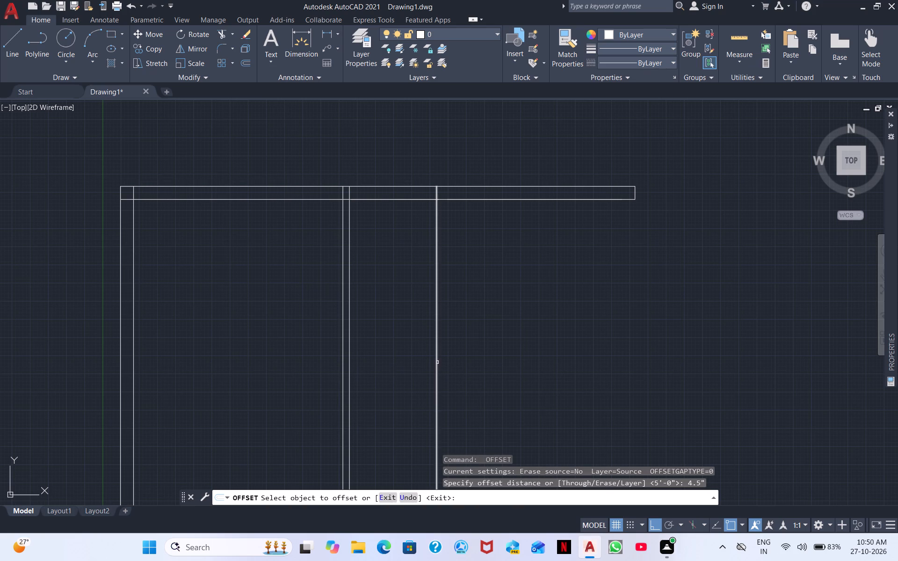
pyautogui.click(437, 362)
pyautogui.click(471, 369)
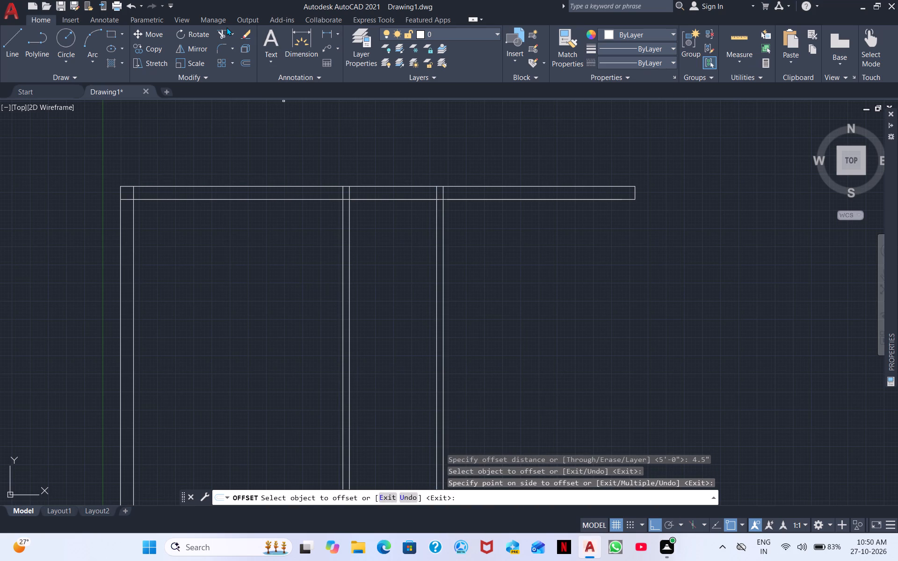
# Trim the top wall's inner line where it crosses between the paired lines of both vertical partitions.
pyautogui.click(220, 33)
pyautogui.scroll(3, 418, 270)
pyautogui.moveTo(377, 238); pyautogui.dragTo(434, 445, button='middle')
pyautogui.scroll(-1, 429, 443)
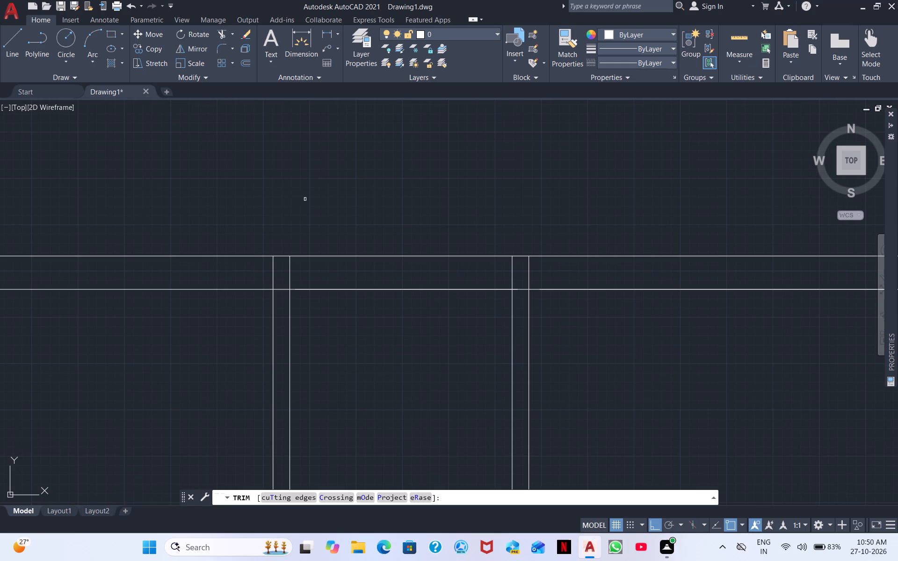
pyautogui.click(281, 288)
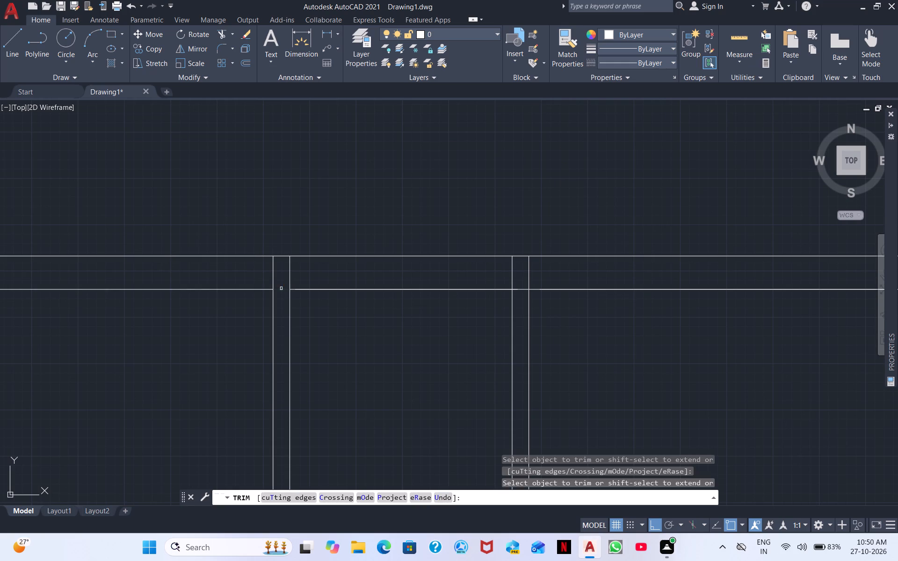
pyautogui.click(522, 288)
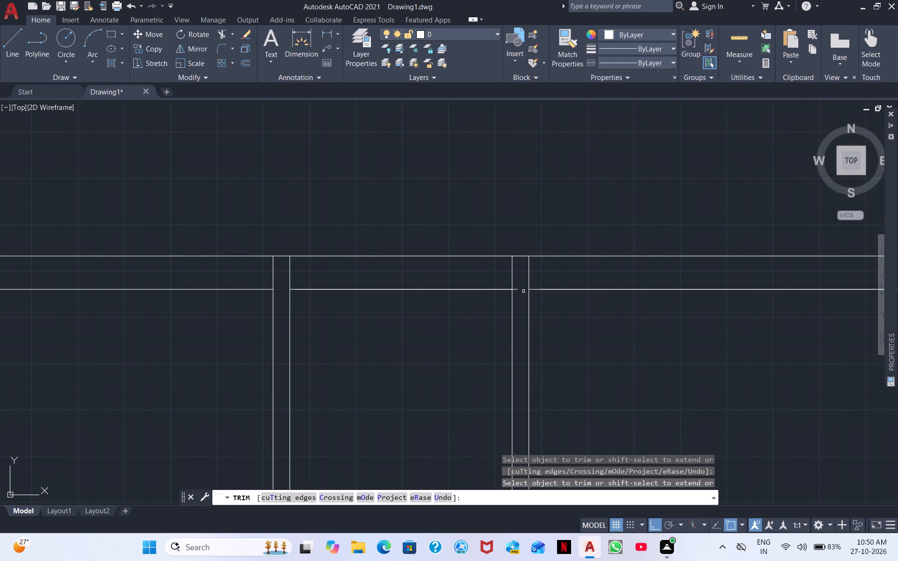
pyautogui.click(518, 290)
pyautogui.rightClick(557, 331)
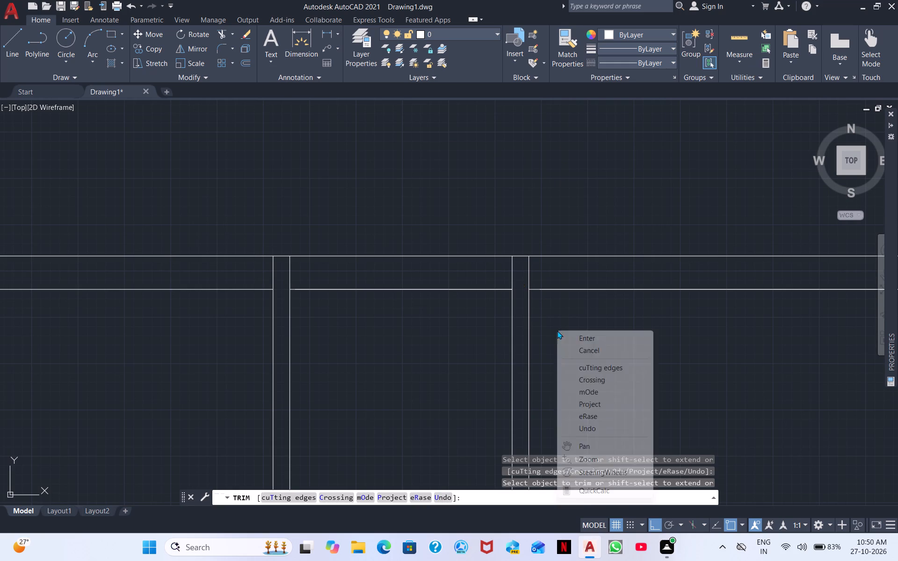
pyautogui.click(597, 341)
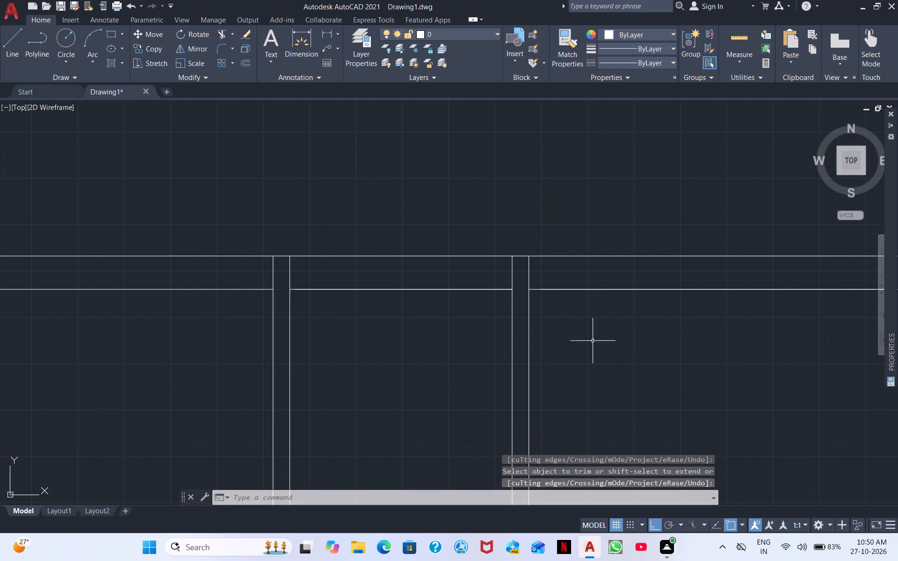
# Offset the top wall's inner line segment between the two partitions 6' downward.
pyautogui.write('o')
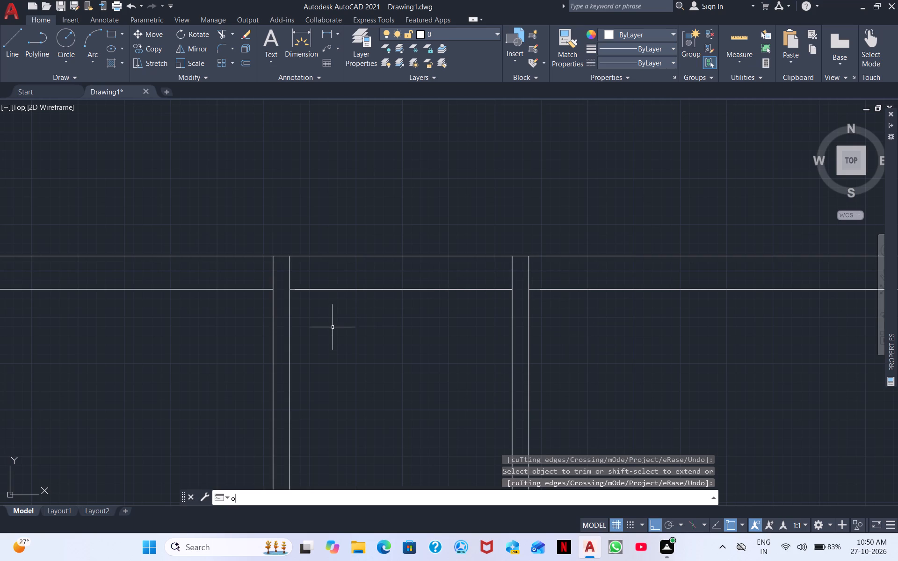
pyautogui.press('space')
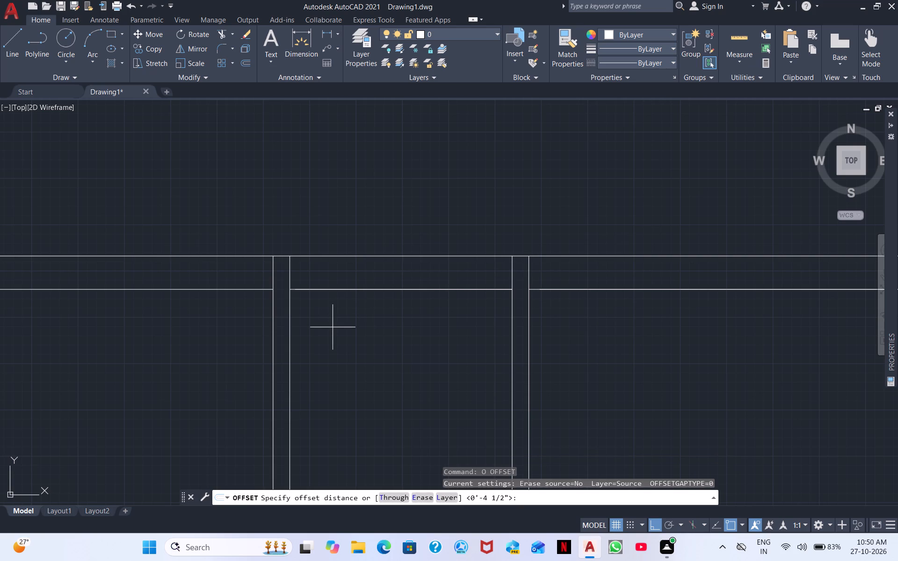
pyautogui.write("6'")
pyautogui.press('Return')
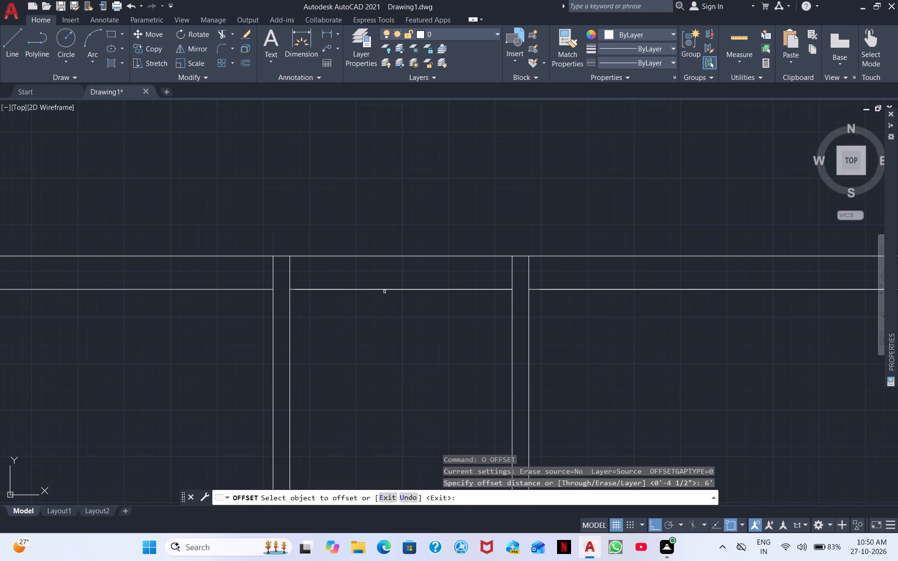
pyautogui.click(391, 288)
pyautogui.scroll(-3, 409, 295)
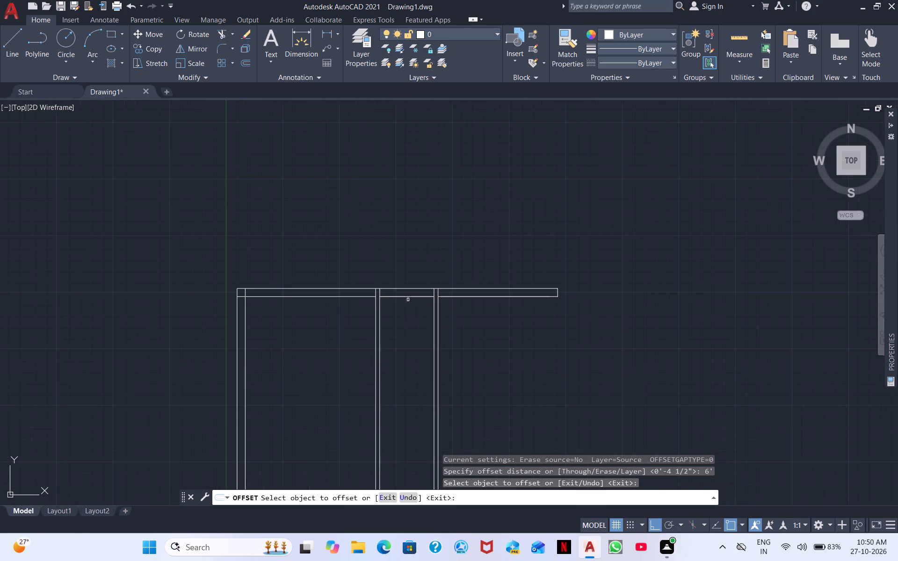
pyautogui.click(408, 298)
pyautogui.click(408, 323)
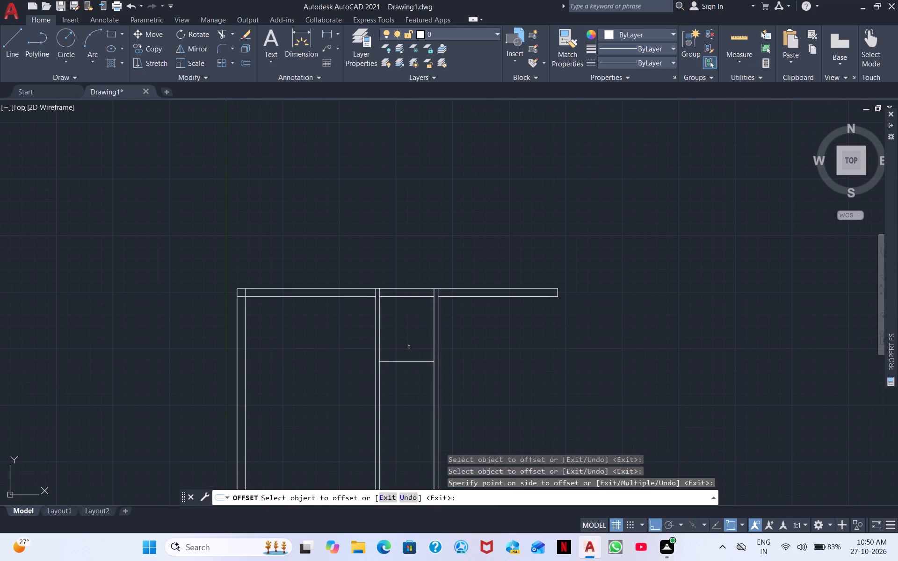
# Offset the new horizontal line between the partitions 4.5" downward to form a cross wall.
pyautogui.moveTo(409, 349); pyautogui.dragTo(376, 407, button='middle')
pyautogui.scroll(2, 374, 384)
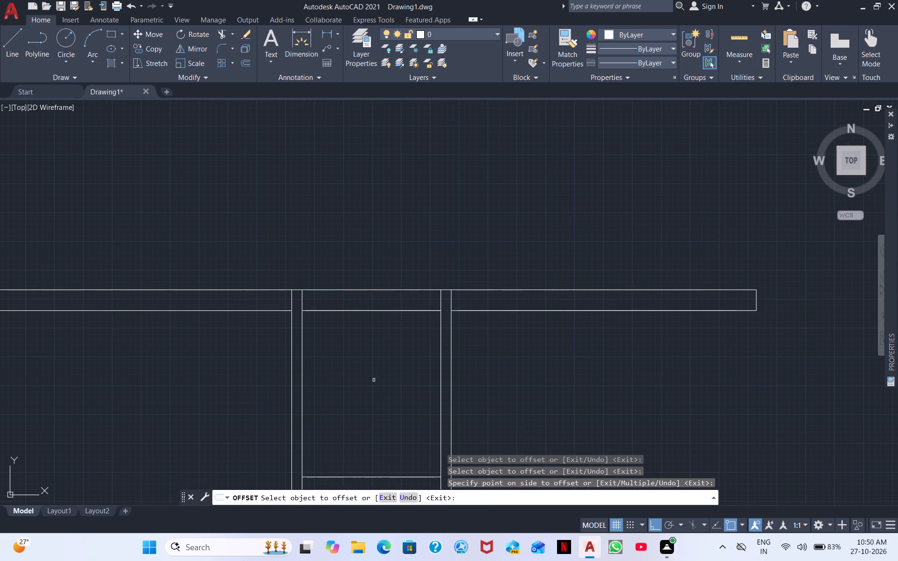
pyautogui.press('space')
pyautogui.press('space')
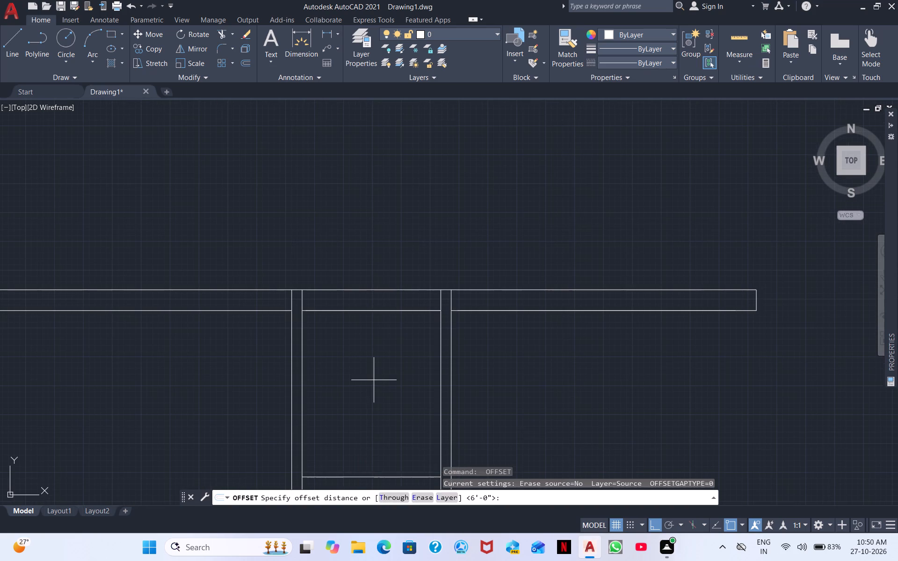
pyautogui.write('4.5')
pyautogui.hotkey('shift', '"')
pyautogui.press('Return')
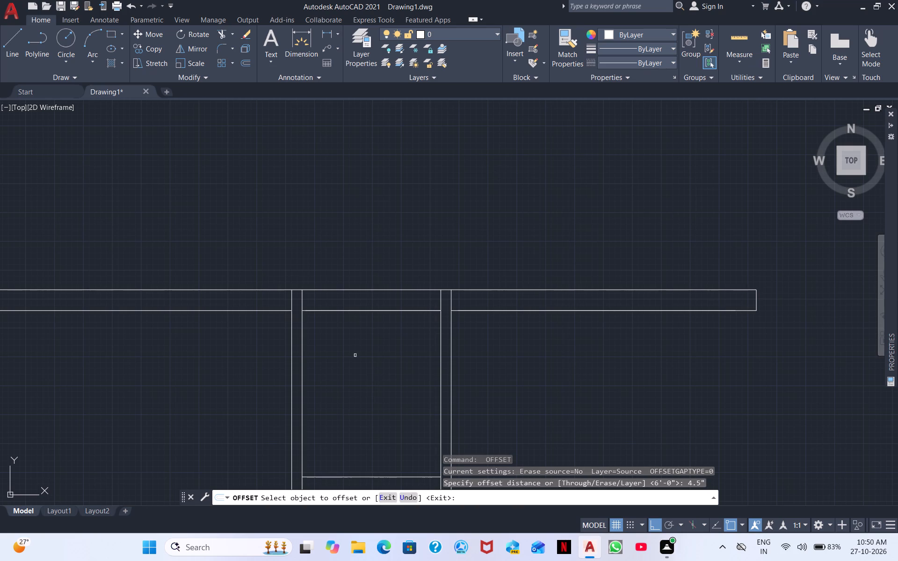
pyautogui.moveTo(404, 398); pyautogui.dragTo(387, 307, button='middle')
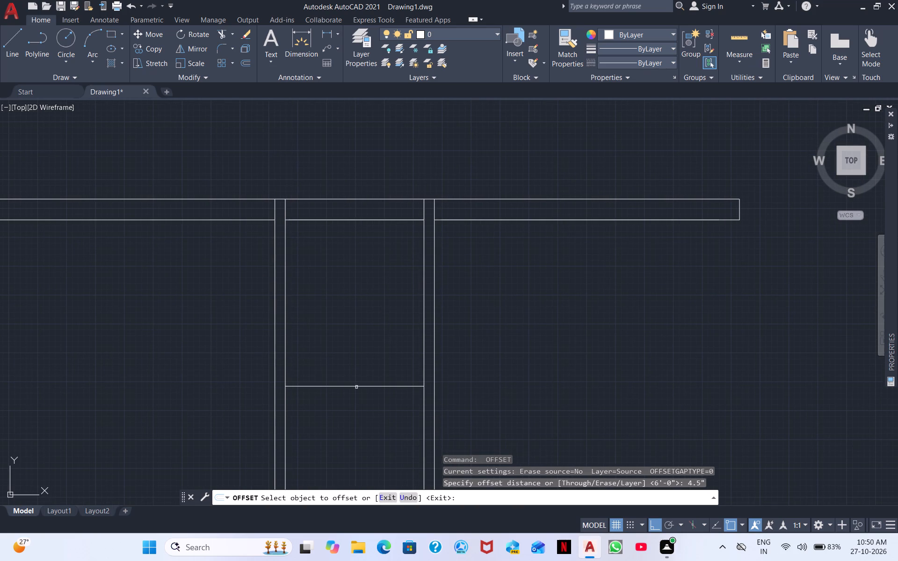
pyautogui.click(356, 387)
pyautogui.click(354, 404)
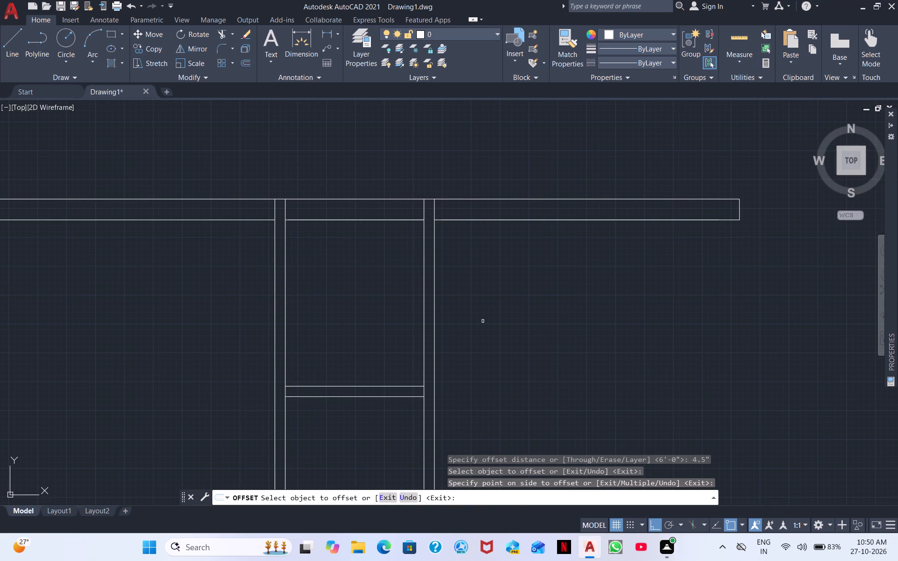
# Extend both cross-wall lines at each end to the outer lines of the two vertical partitions, using the Trim command's extend option.
pyautogui.click(225, 31)
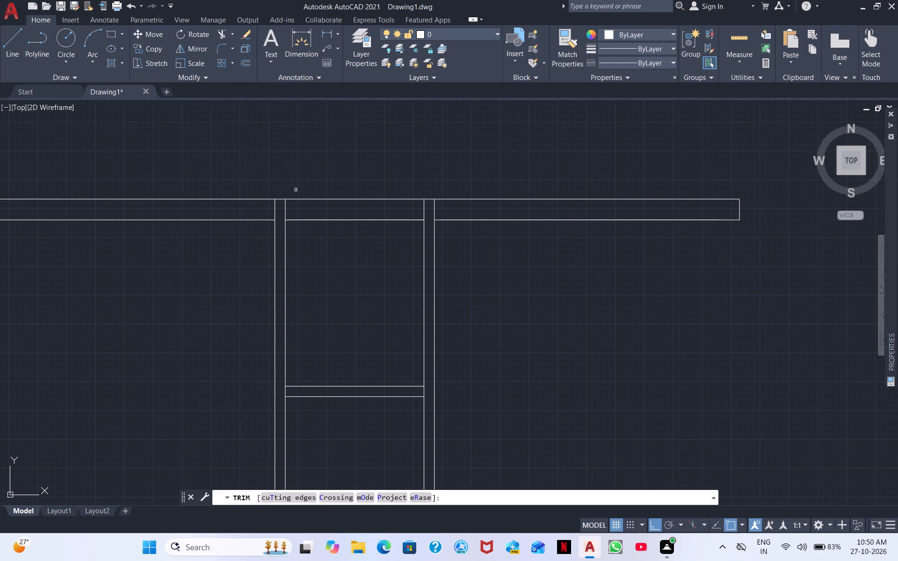
pyautogui.keyDown('shift'); pyautogui.moveTo(370, 351); pyautogui.dragTo(374, 431); pyautogui.keyUp('shift')
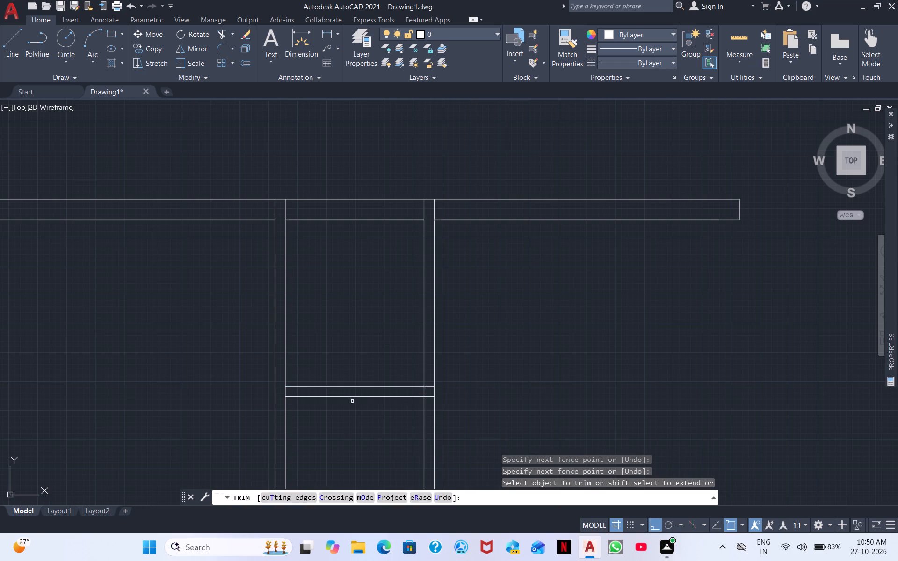
pyautogui.keyDown('shift'); pyautogui.moveTo(324, 373); pyautogui.dragTo(306, 414); pyautogui.keyUp('shift')
# Trim away all four vertical partition lines below the cross wall, leaving a small enclosed room under the top wall.
pyautogui.moveTo(371, 419); pyautogui.dragTo(329, 216, button='middle')
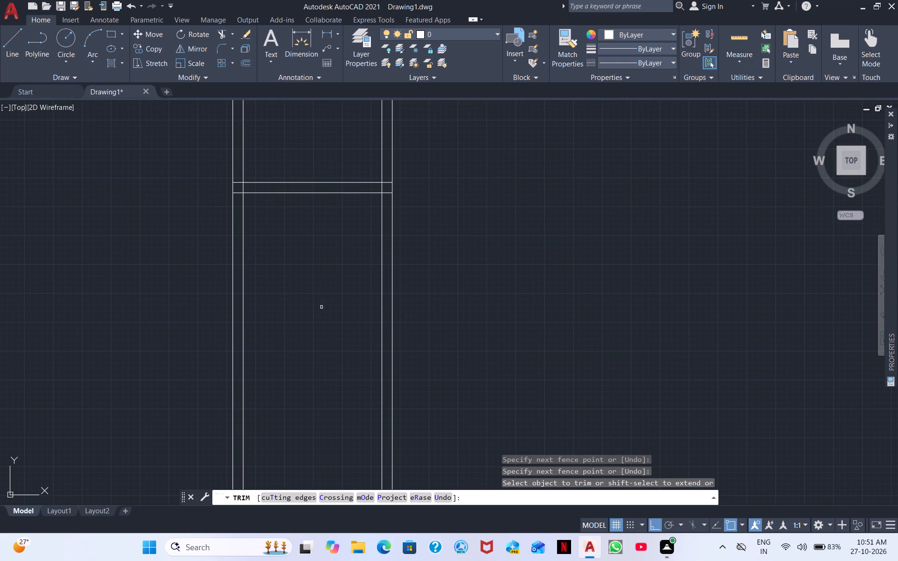
pyautogui.scroll(-2, 261, 296)
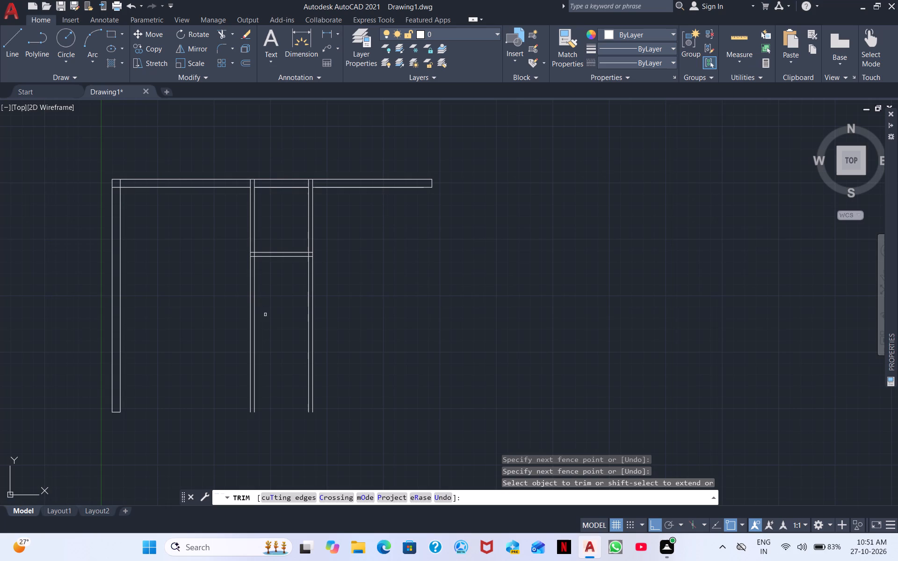
pyautogui.click(250, 293)
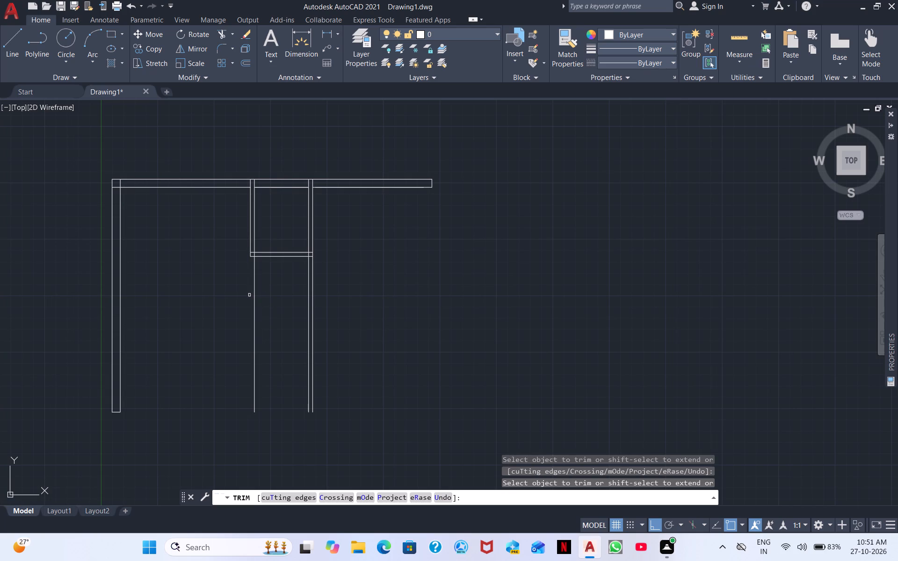
pyautogui.click(253, 289)
pyautogui.click(307, 289)
pyautogui.click(311, 294)
pyautogui.rightClick(413, 303)
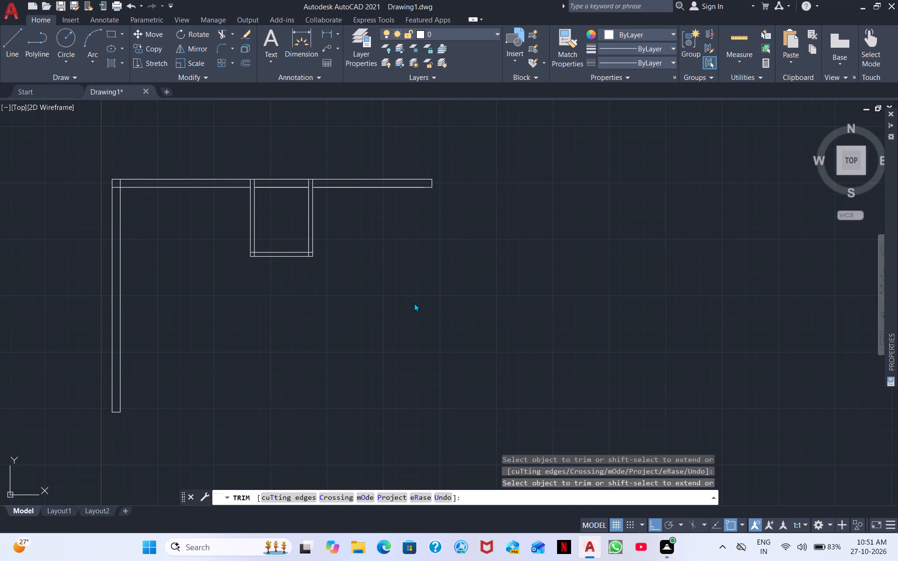
pyautogui.click(464, 305)
# Offset the outer line of the small room's right partition 10' to the right.
pyautogui.scroll(2, 341, 253)
pyautogui.scroll(-2, 370, 258)
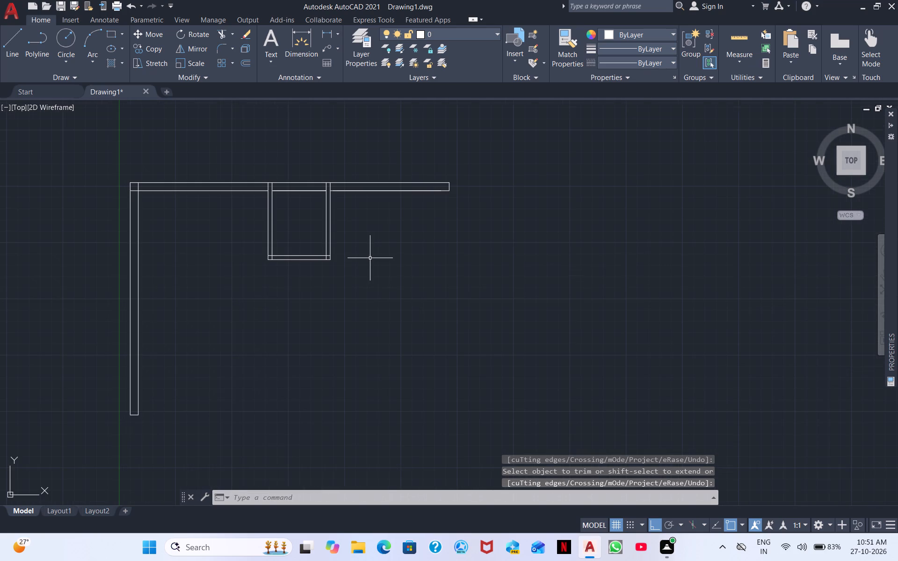
pyautogui.write('o')
pyautogui.press('space')
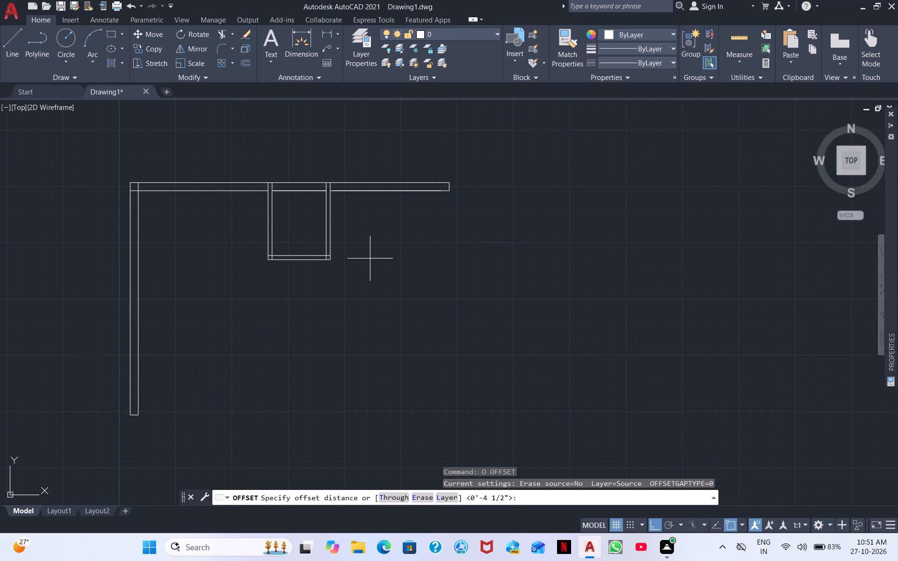
pyautogui.write("10'")
pyautogui.press('Return')
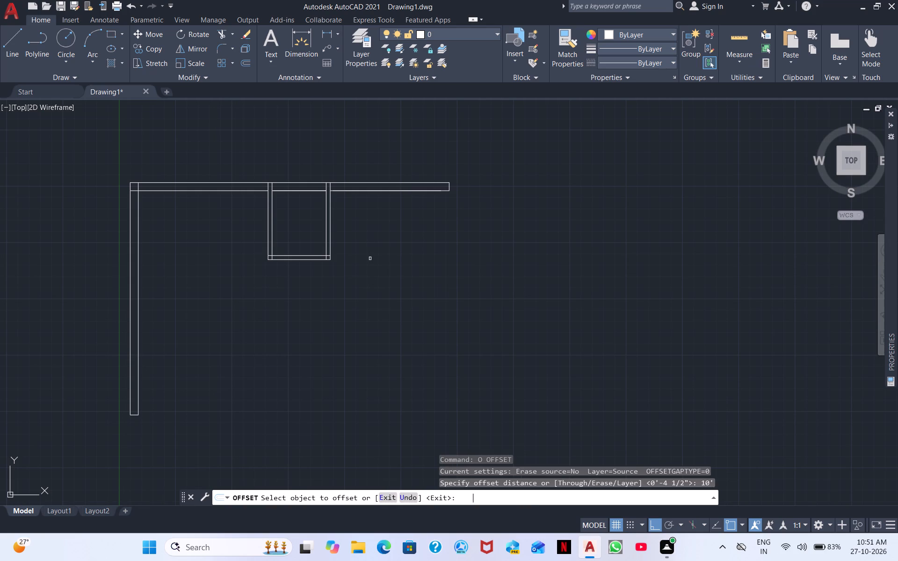
pyautogui.scroll(2, 320, 195)
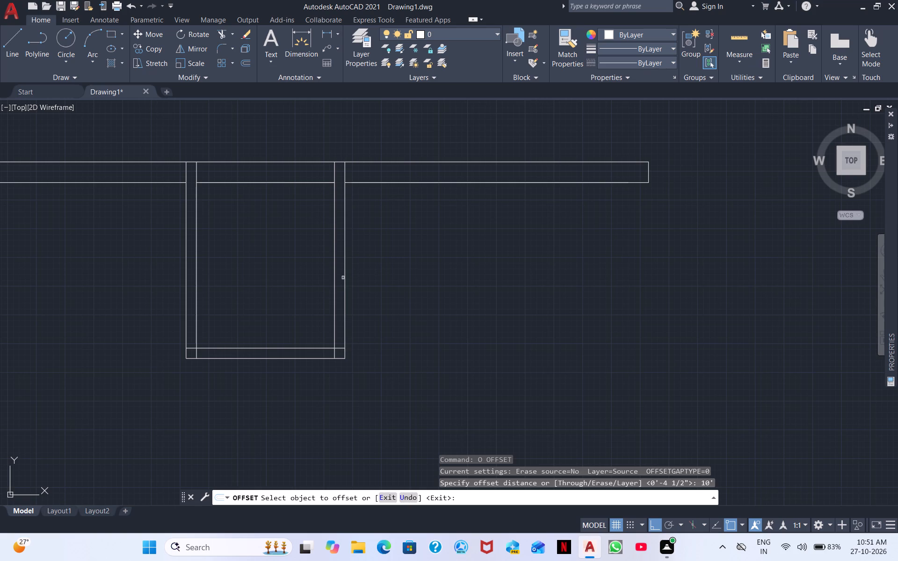
pyautogui.click(344, 277)
pyautogui.click(398, 274)
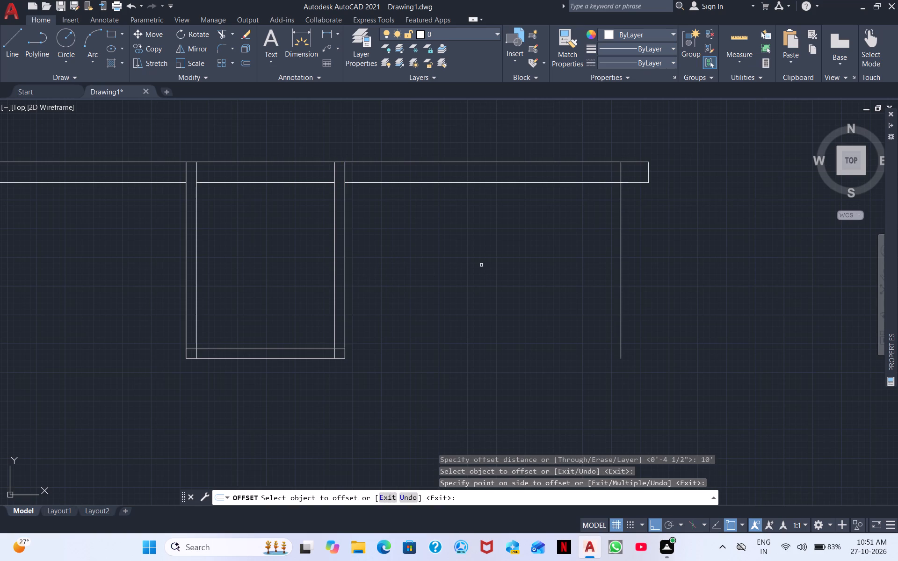
# Offset the new vertical line 9" to the right to form the upper block's right wall.
pyautogui.press('space')
pyautogui.press('space')
pyautogui.write('9"')
pyautogui.press('Return')
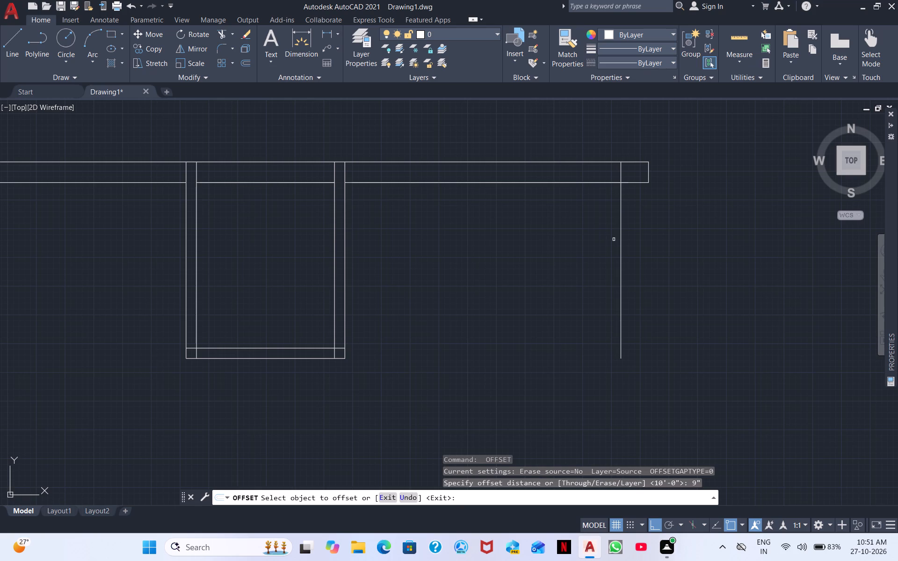
pyautogui.click(620, 240)
pyautogui.click(655, 233)
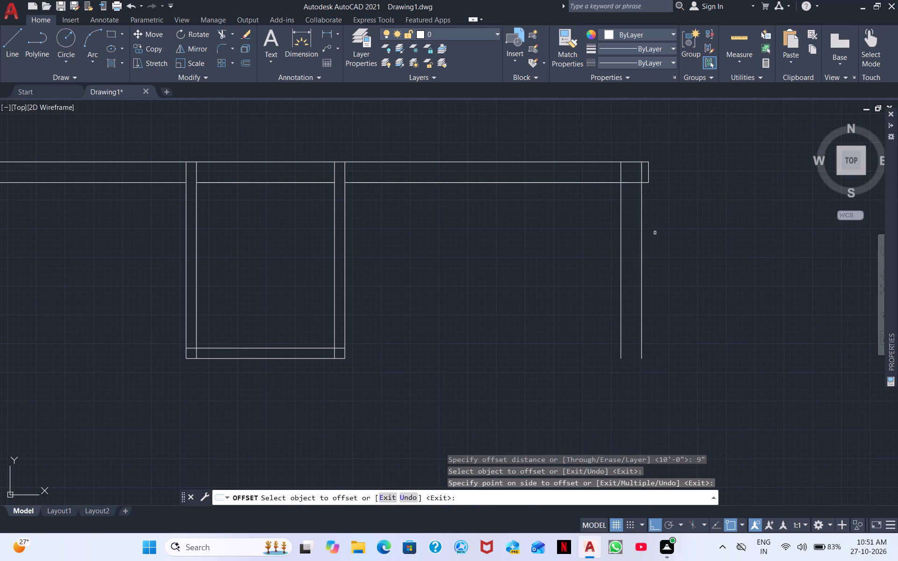
# Trim off the top wall's overhang beyond the right wall's outer line, including its end cap.
pyautogui.click(221, 32)
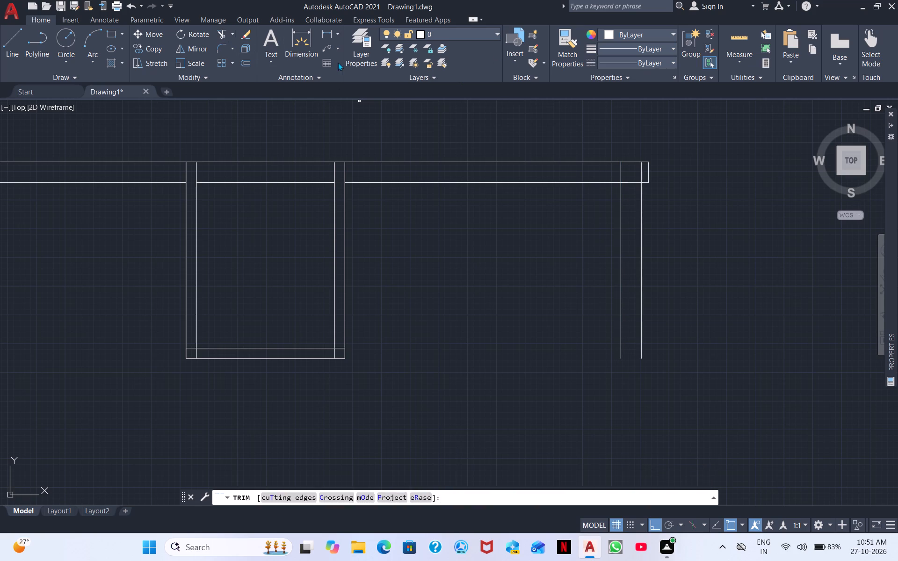
pyautogui.click(647, 184)
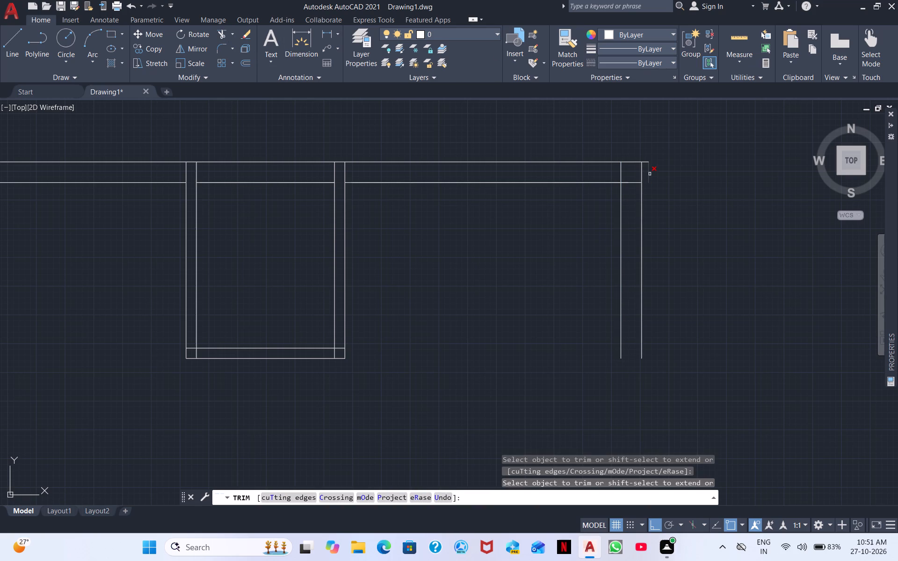
pyautogui.click(650, 174)
pyautogui.click(647, 161)
pyautogui.moveTo(656, 184); pyautogui.dragTo(652, 194, button='right')
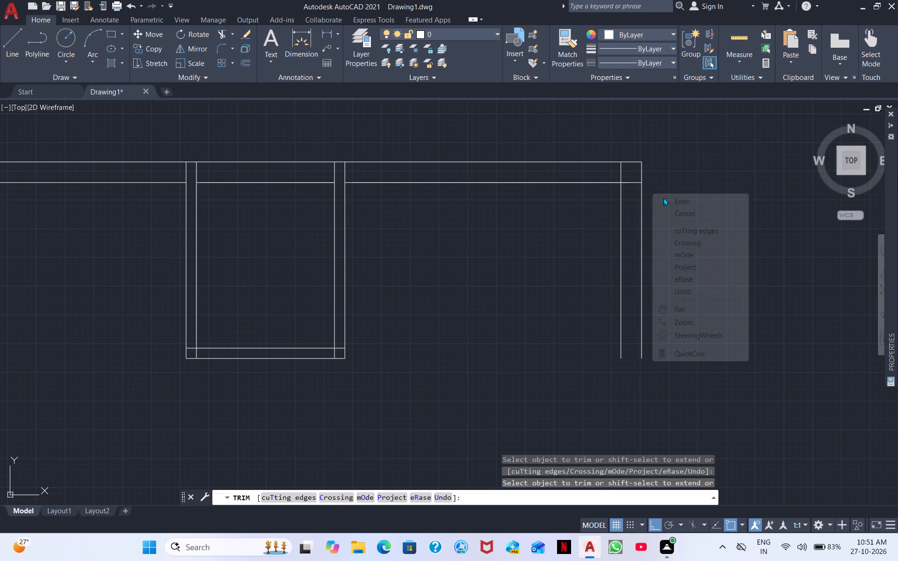
pyautogui.click(689, 202)
# Examine the upper block's walls against the floor plan drawn below it.
pyautogui.scroll(-1, 557, 276)
pyautogui.moveTo(552, 314); pyautogui.dragTo(595, 184, button='middle')
pyautogui.scroll(-1, 562, 232)
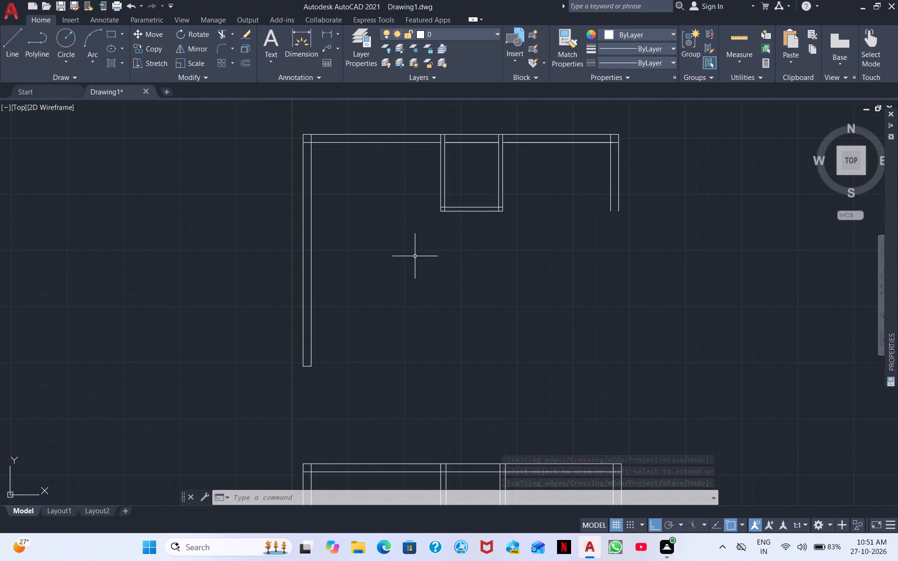
pyautogui.moveTo(470, 291); pyautogui.dragTo(470, 211, button='middle')
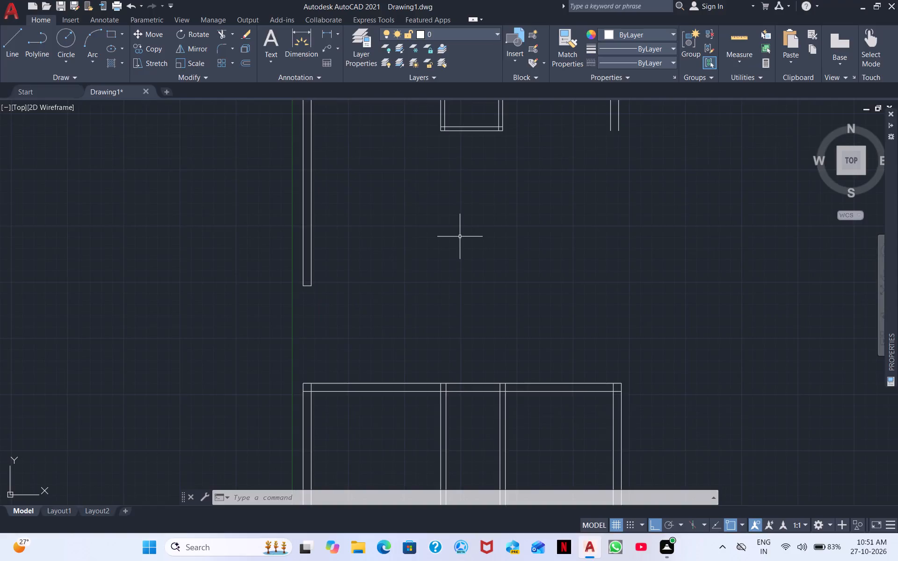
pyautogui.scroll(-1, 460, 237)
pyautogui.moveTo(473, 219); pyautogui.dragTo(458, 314, button='middle')
pyautogui.scroll(1, 465, 292)
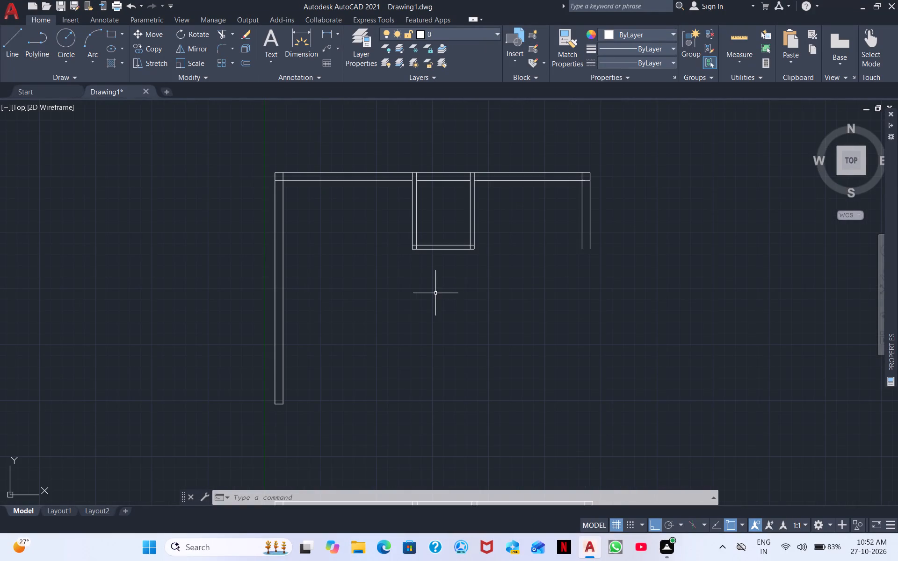
pyautogui.scroll(-1, 434, 293)
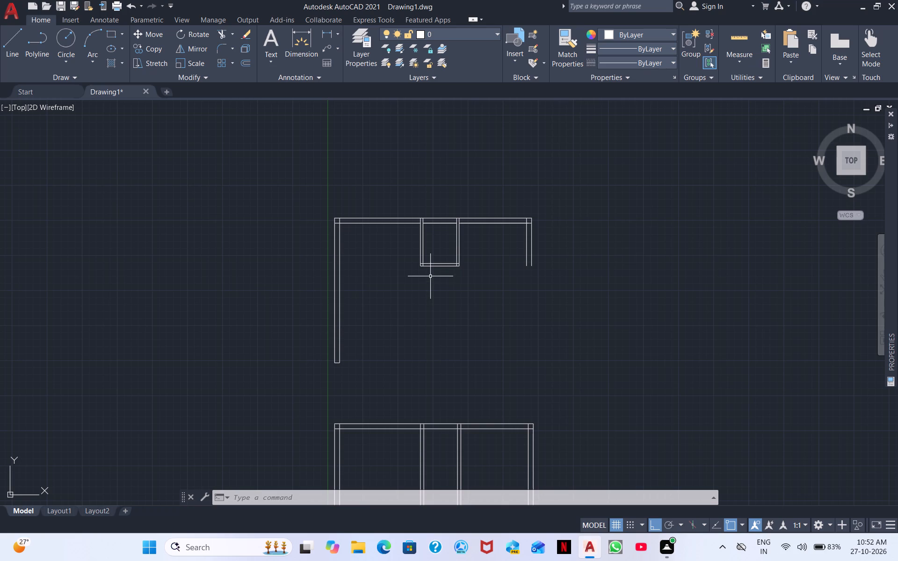
pyautogui.moveTo(431, 274); pyautogui.dragTo(422, 194, button='middle')
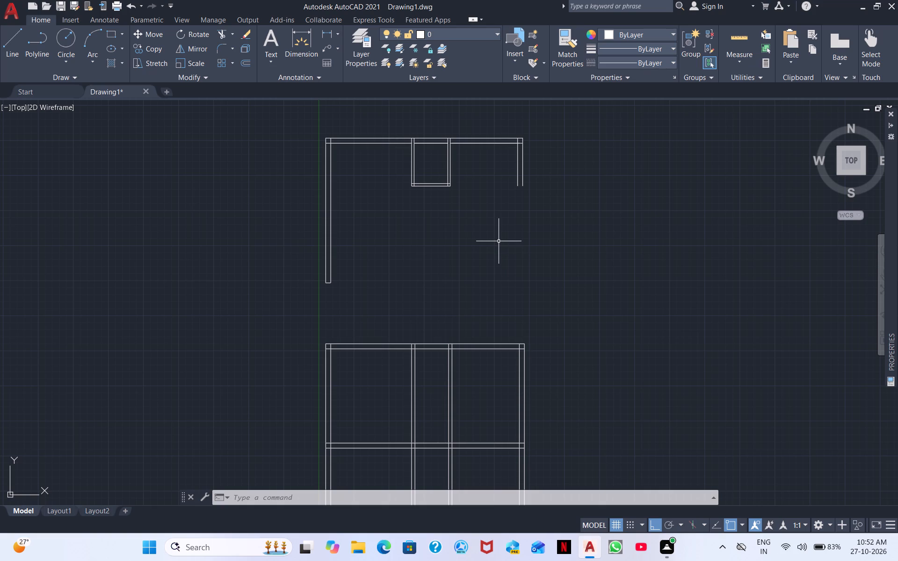
pyautogui.moveTo(518, 273); pyautogui.dragTo(328, 312, button='middle')
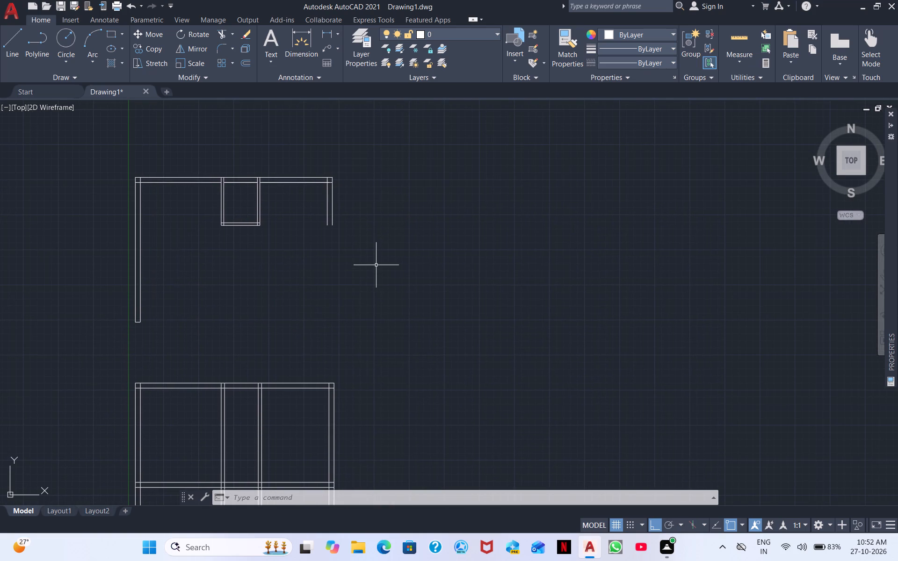
pyautogui.scroll(1, 338, 283)
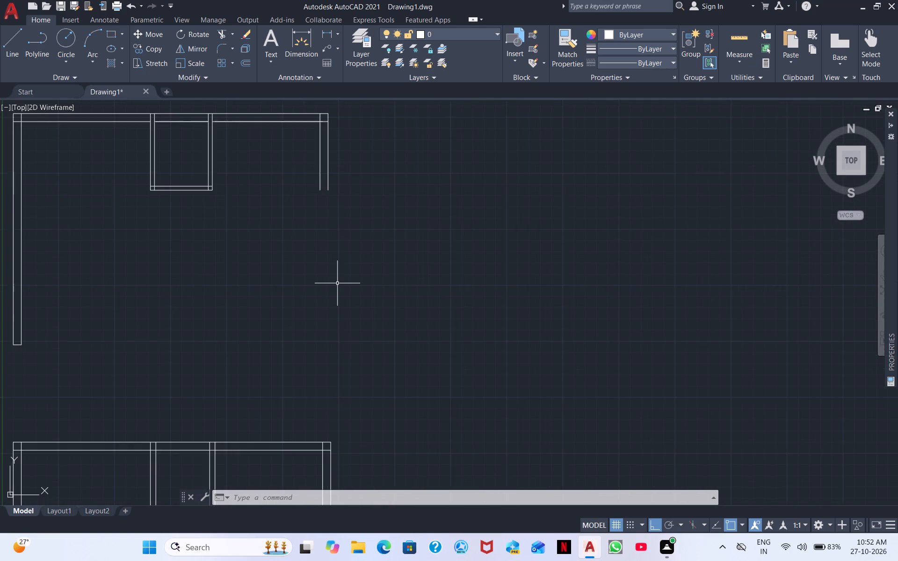
pyautogui.scroll(-1, 336, 284)
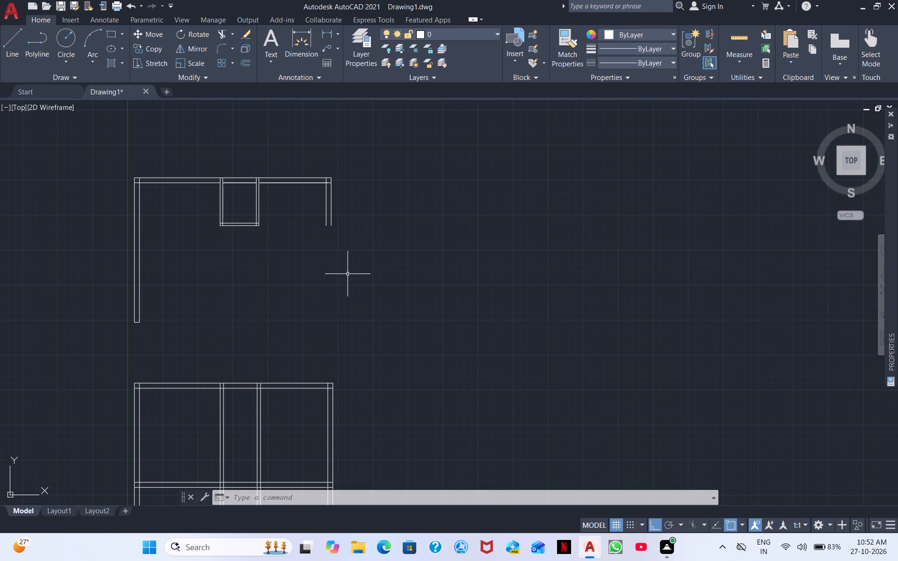
pyautogui.moveTo(348, 274); pyautogui.dragTo(416, 295, button='middle')
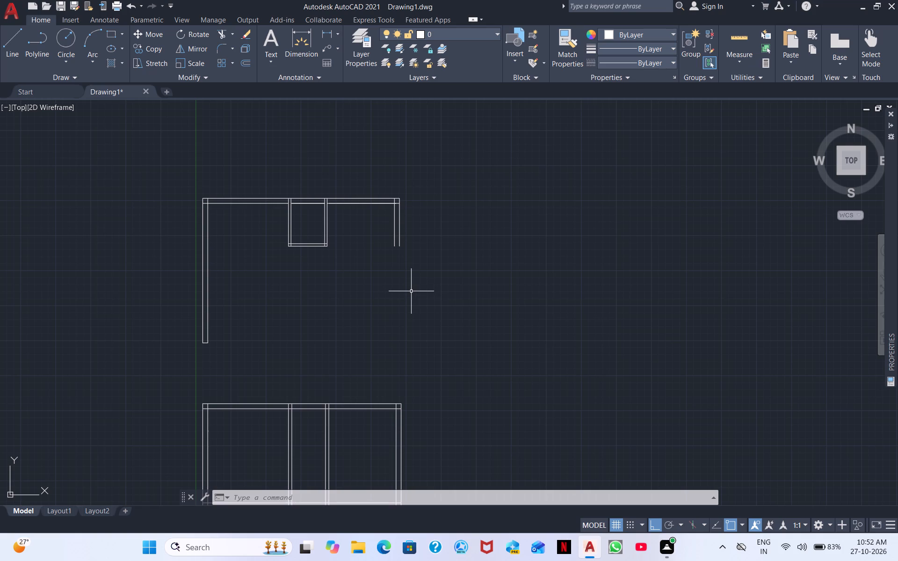
pyautogui.scroll(1, 388, 295)
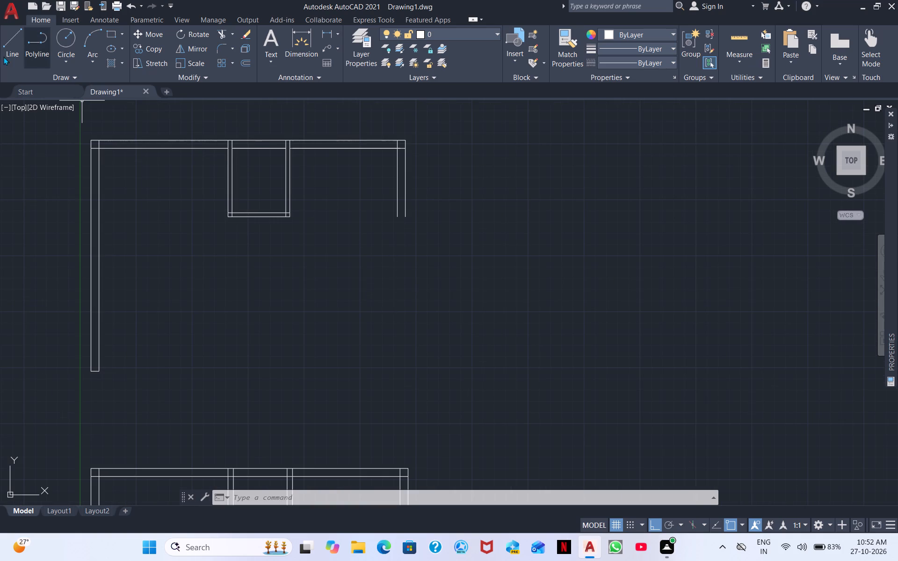
# Draw a horizontal line about 30'-6" long to the right from the inner corner of the left wall's lower end.
pyautogui.click(13, 40)
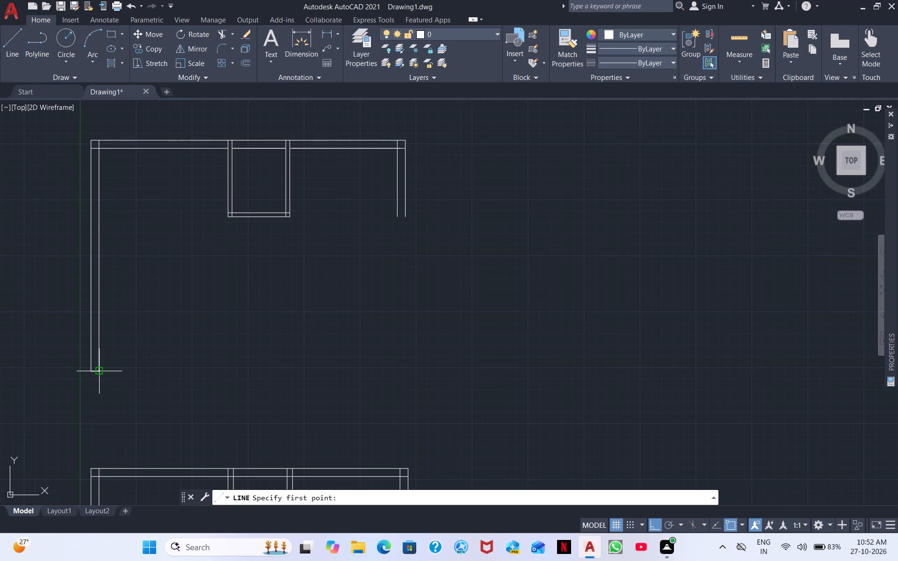
pyautogui.click(101, 373)
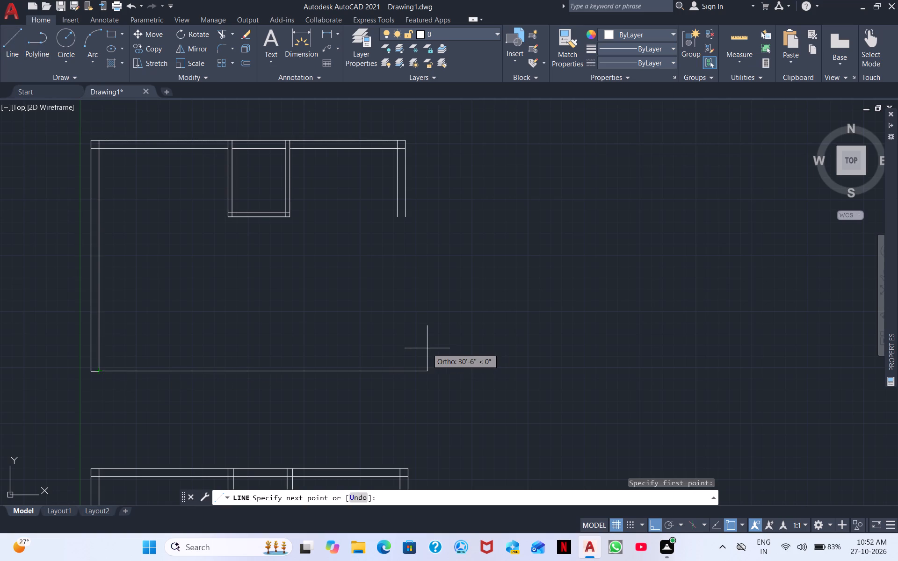
pyautogui.click(427, 349)
pyautogui.rightClick(486, 288)
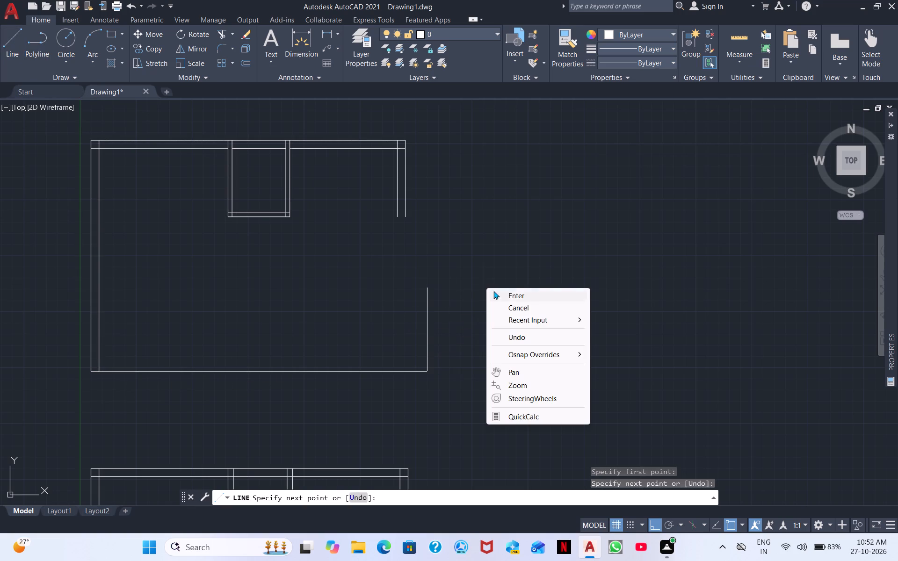
pyautogui.click(507, 293)
# Extend both lines of the right wall down to the new bottom line, using the Trim command's extend option.
pyautogui.rightClick(251, 309)
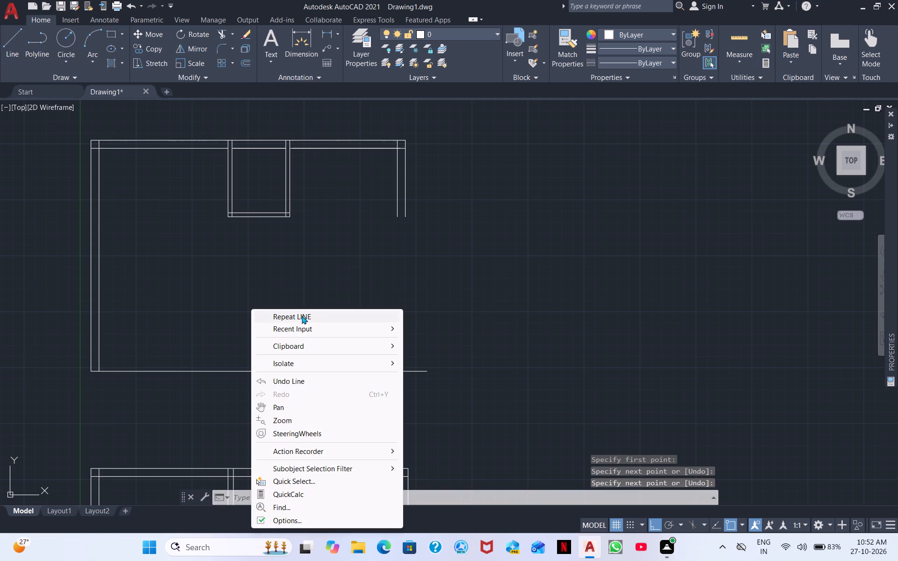
pyautogui.click(301, 316)
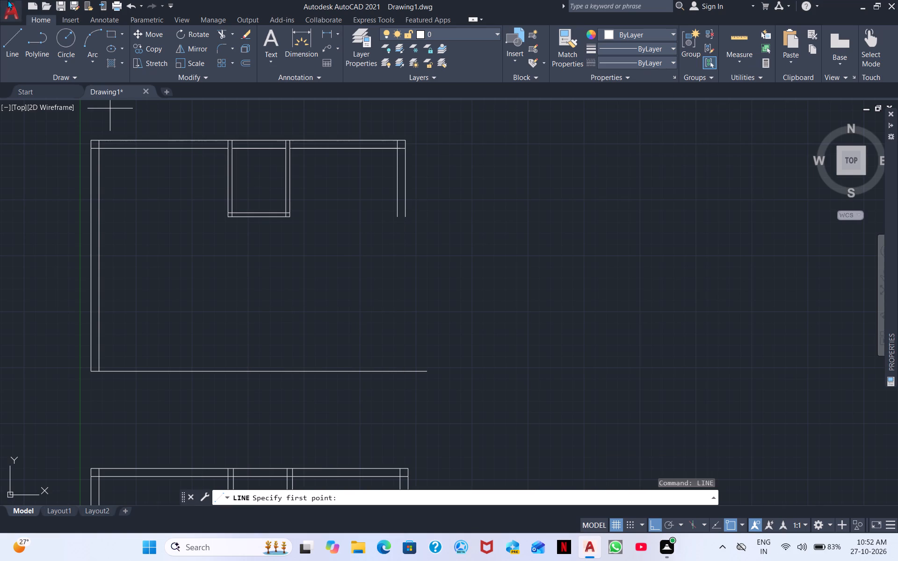
pyautogui.click(217, 36)
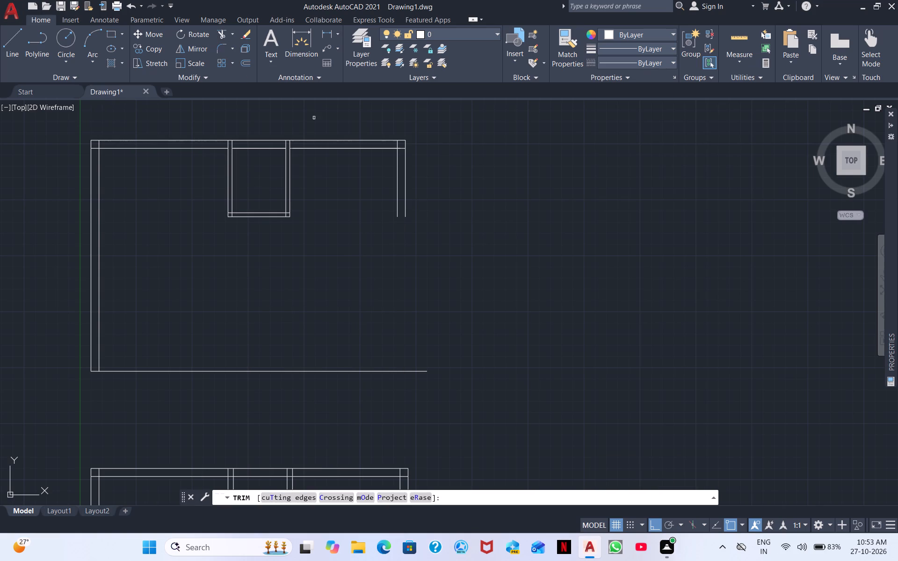
pyautogui.keyDown('shift'); pyautogui.click(408, 189); pyautogui.keyUp('shift')
pyautogui.keyDown('shift'); pyautogui.moveTo(390, 201); pyautogui.dragTo(384, 205); pyautogui.keyUp('shift')
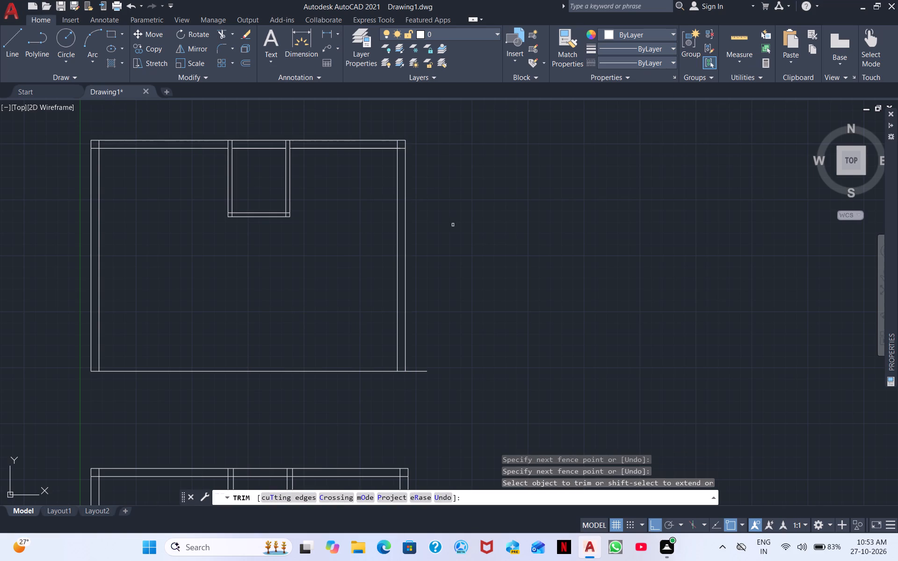
pyautogui.rightClick(537, 216)
pyautogui.click(582, 221)
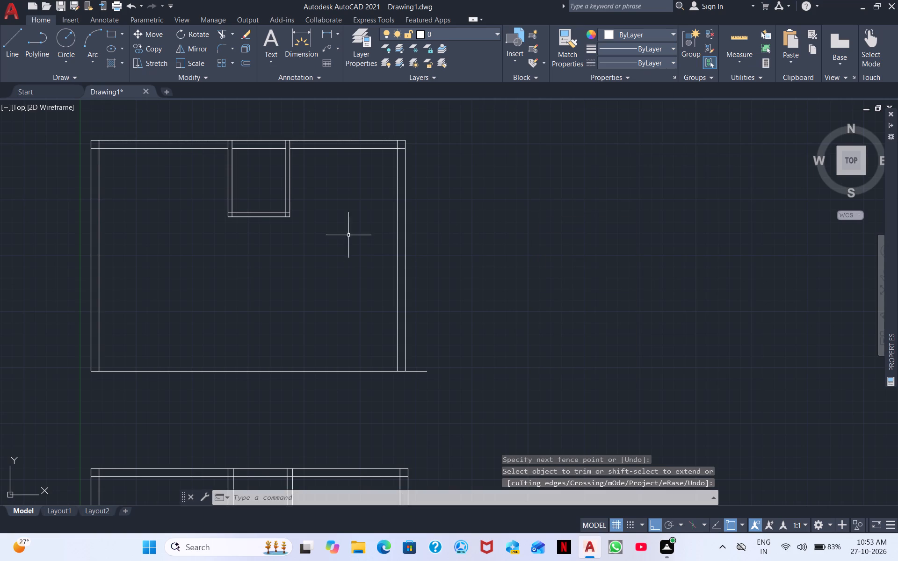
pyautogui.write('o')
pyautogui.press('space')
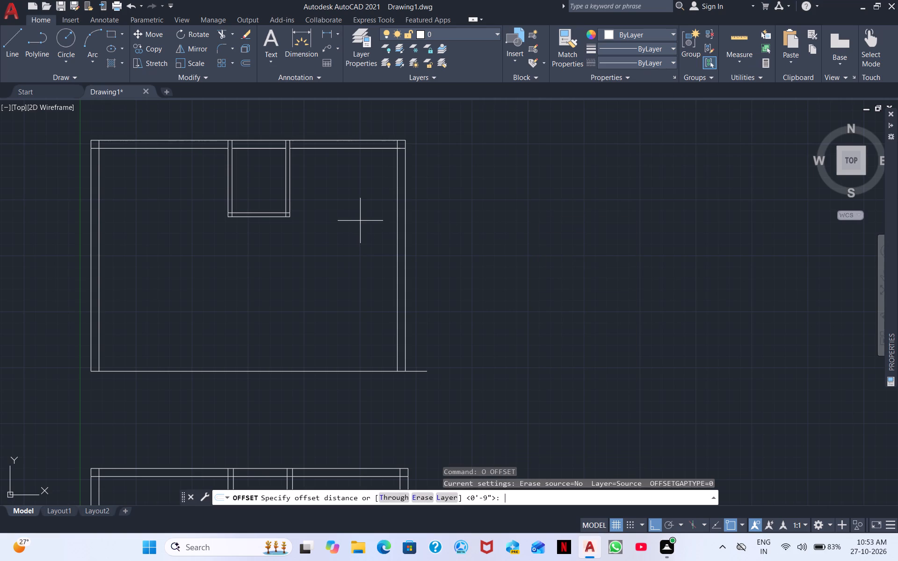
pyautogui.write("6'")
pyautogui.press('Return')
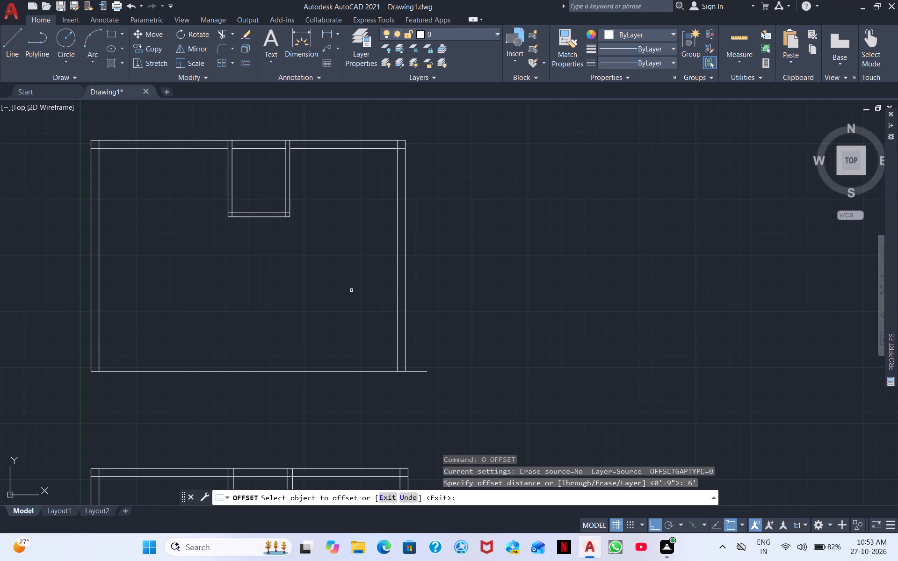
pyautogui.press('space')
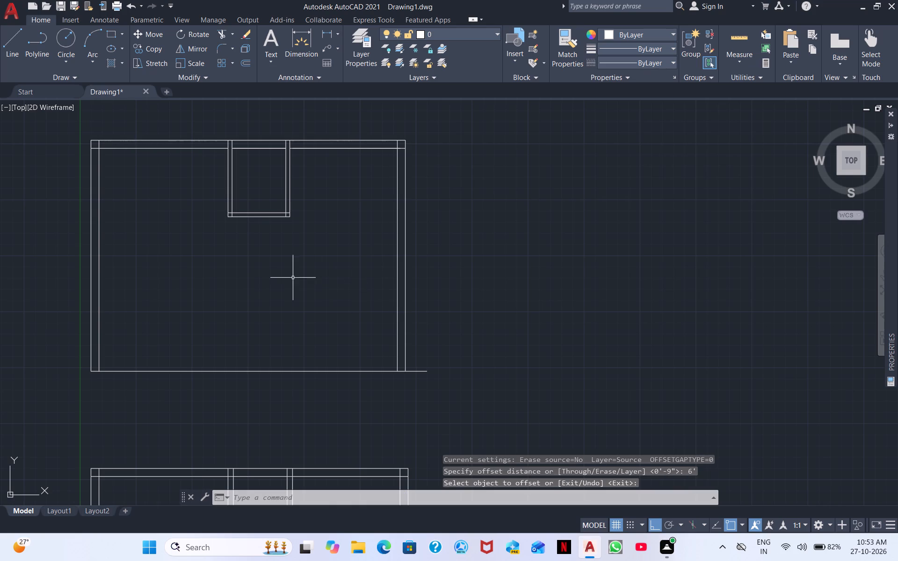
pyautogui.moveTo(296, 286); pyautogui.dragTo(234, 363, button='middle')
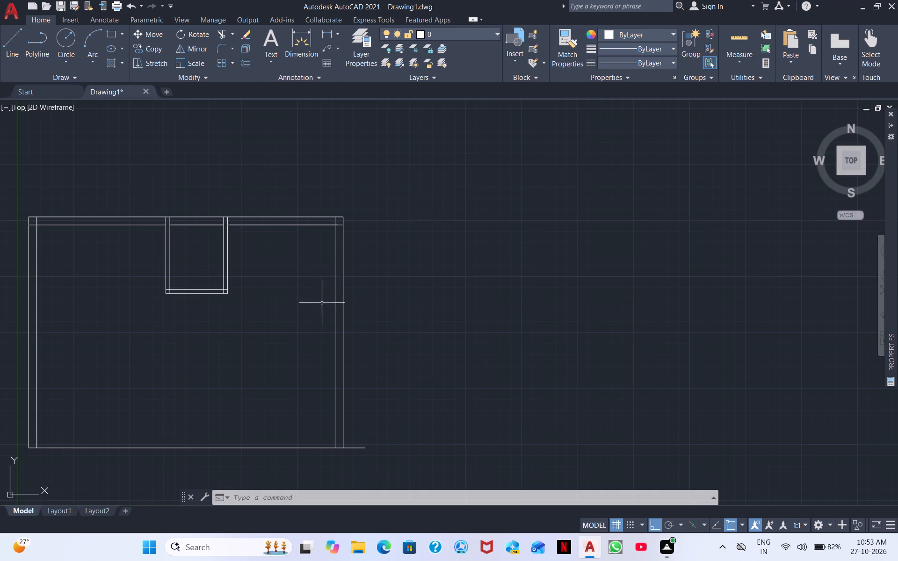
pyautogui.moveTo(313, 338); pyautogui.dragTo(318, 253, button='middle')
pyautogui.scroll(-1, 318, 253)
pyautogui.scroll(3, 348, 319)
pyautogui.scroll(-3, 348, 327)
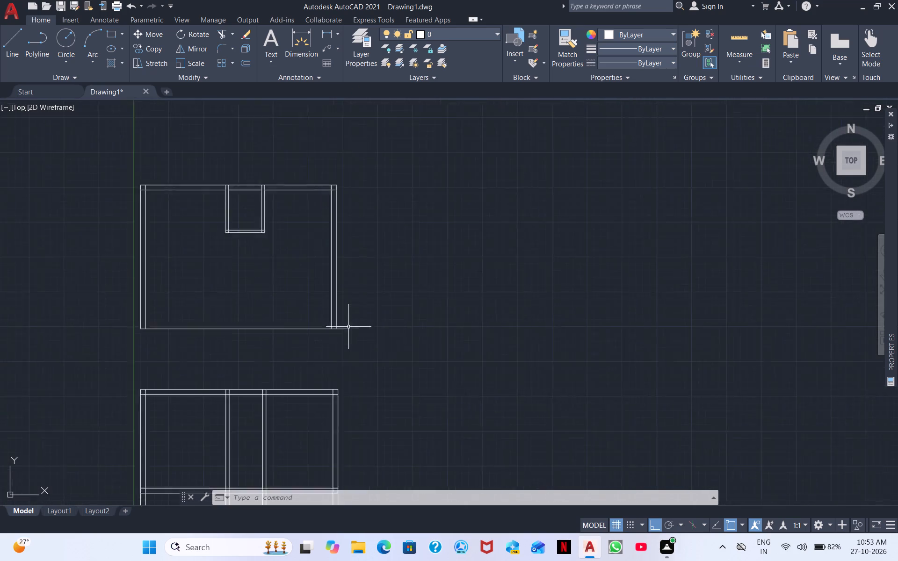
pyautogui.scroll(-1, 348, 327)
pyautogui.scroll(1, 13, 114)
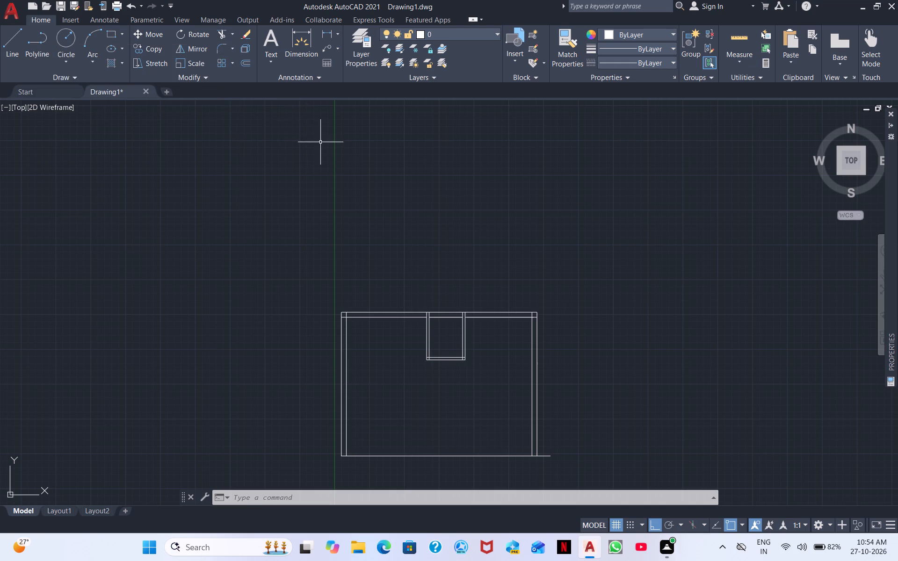
# Trim off the bottom line's overhang beyond the upper block's right wall.
pyautogui.moveTo(326, 143); pyautogui.dragTo(219, 146, button='middle')
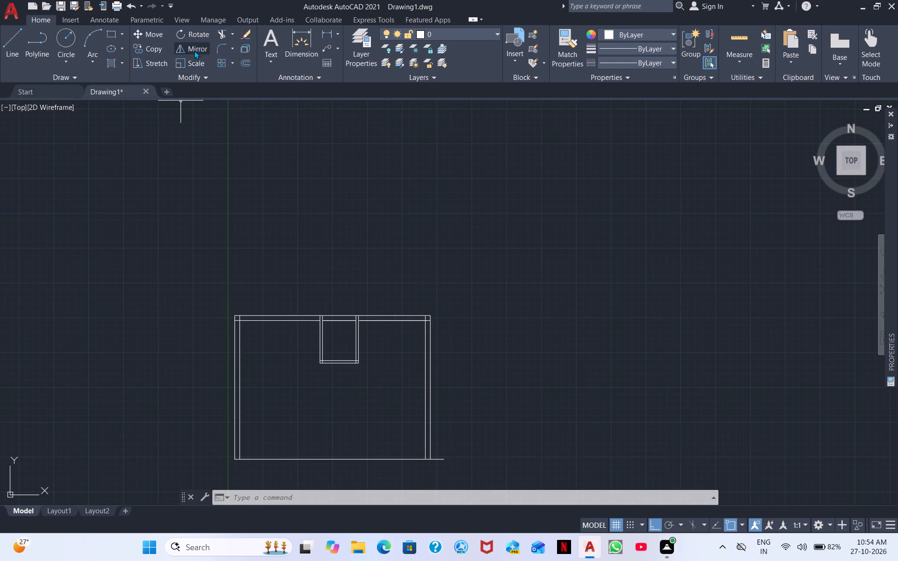
pyautogui.click(221, 35)
pyautogui.moveTo(487, 344); pyautogui.dragTo(485, 202, button='middle')
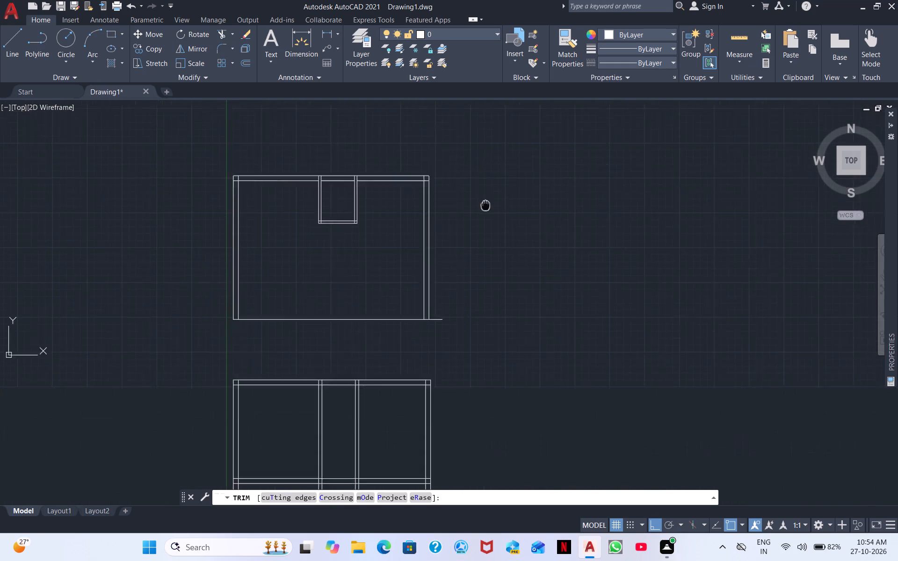
pyautogui.moveTo(485, 202); pyautogui.dragTo(480, 186, button='middle')
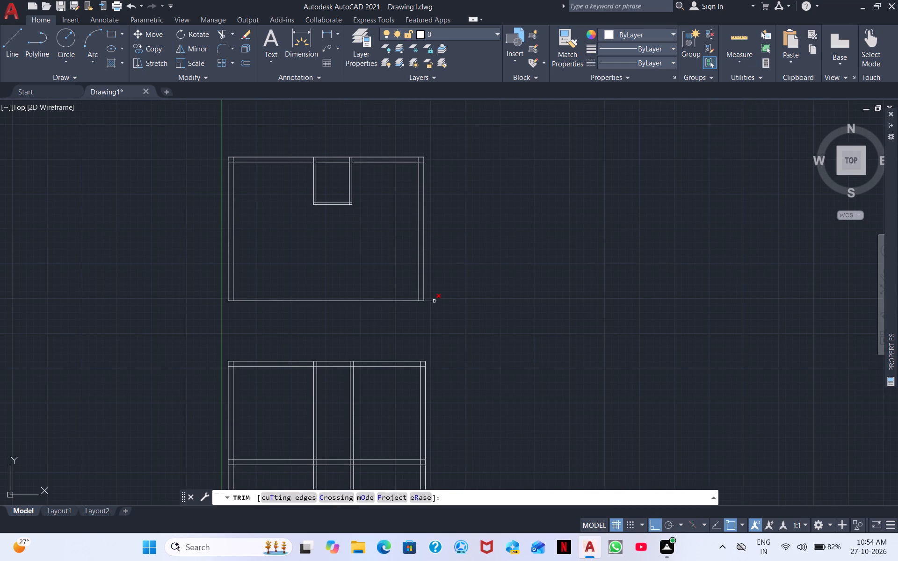
pyautogui.click(434, 301)
pyautogui.rightClick(523, 282)
pyautogui.click(560, 287)
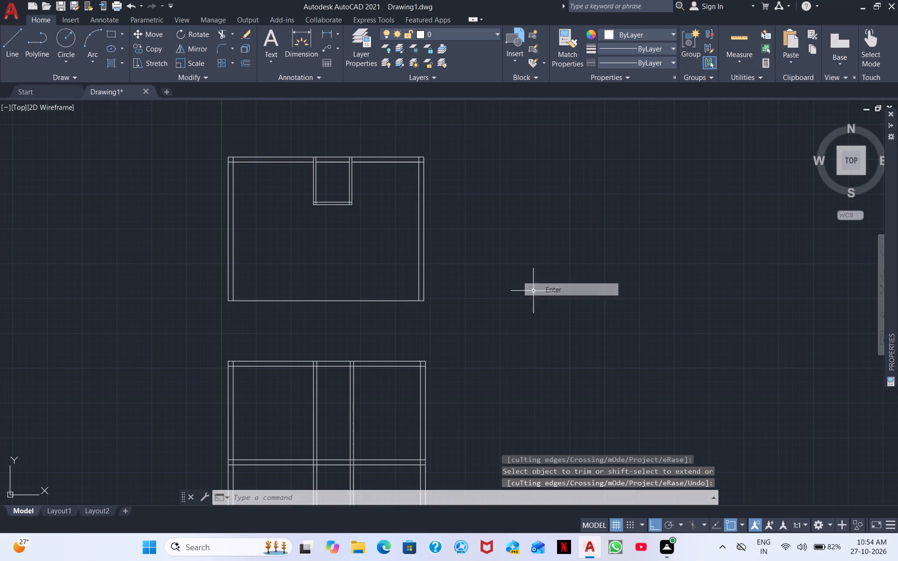
# Measure the upper block's inside height along the left wall's inner line with a linear dimension.
pyautogui.moveTo(505, 275); pyautogui.dragTo(572, 292, button='middle')
pyautogui.scroll(1, 463, 262)
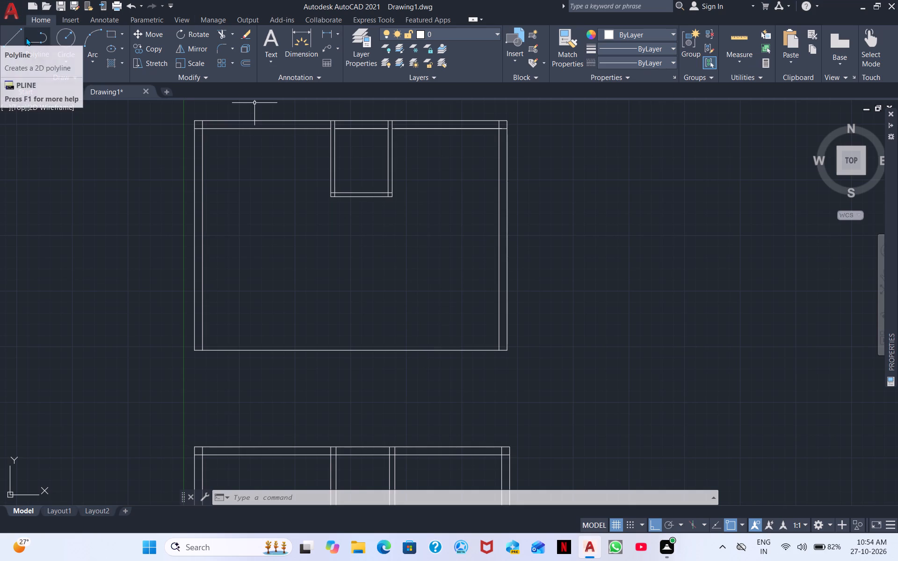
pyautogui.click(328, 38)
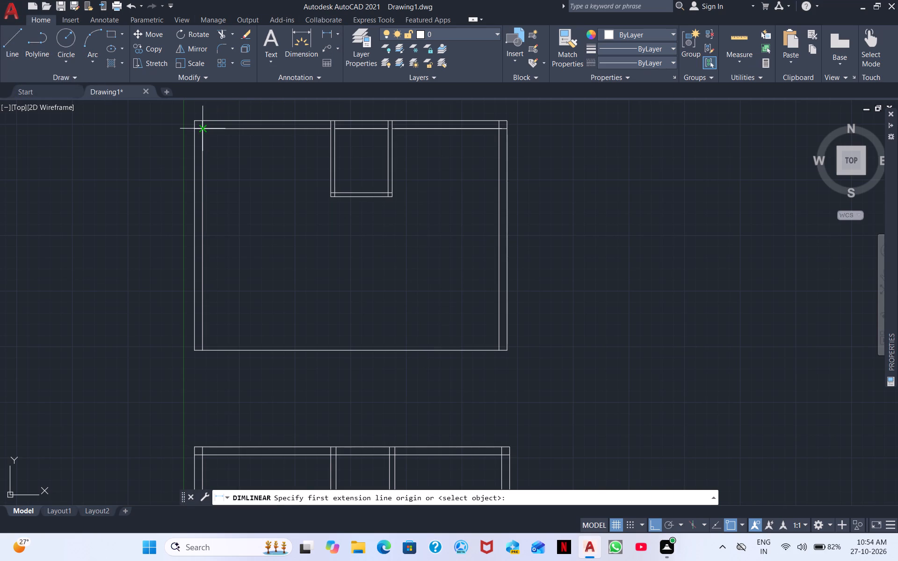
pyautogui.click(200, 130)
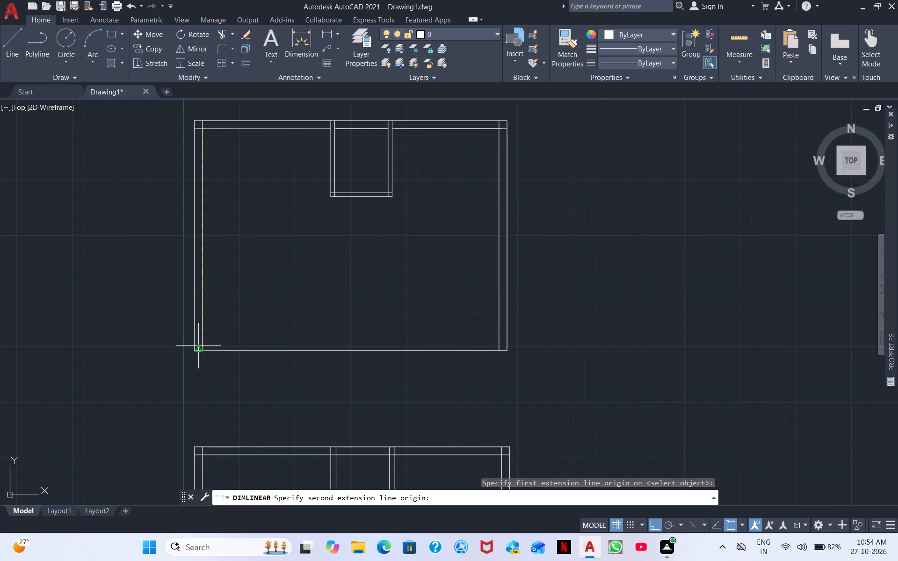
pyautogui.click(202, 345)
pyautogui.rightClick(271, 304)
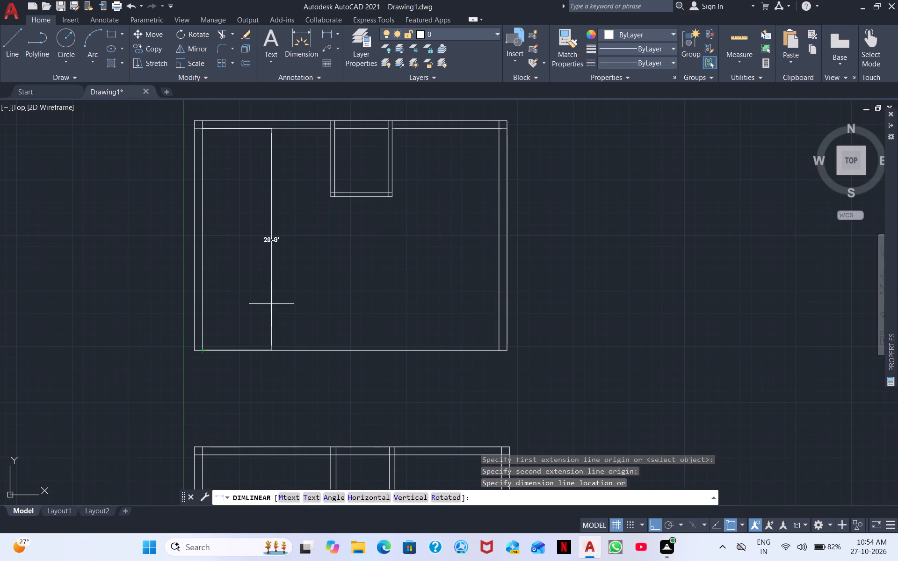
pyautogui.click(320, 309)
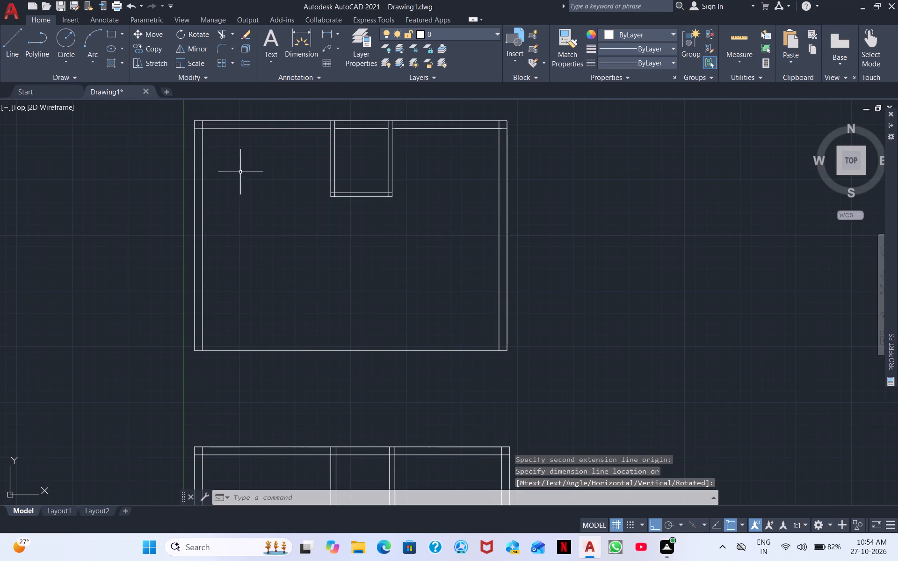
# Offset the top wall's inner line, in the part left of the small room, 16' downward into the block.
pyautogui.write('o')
pyautogui.press('space')
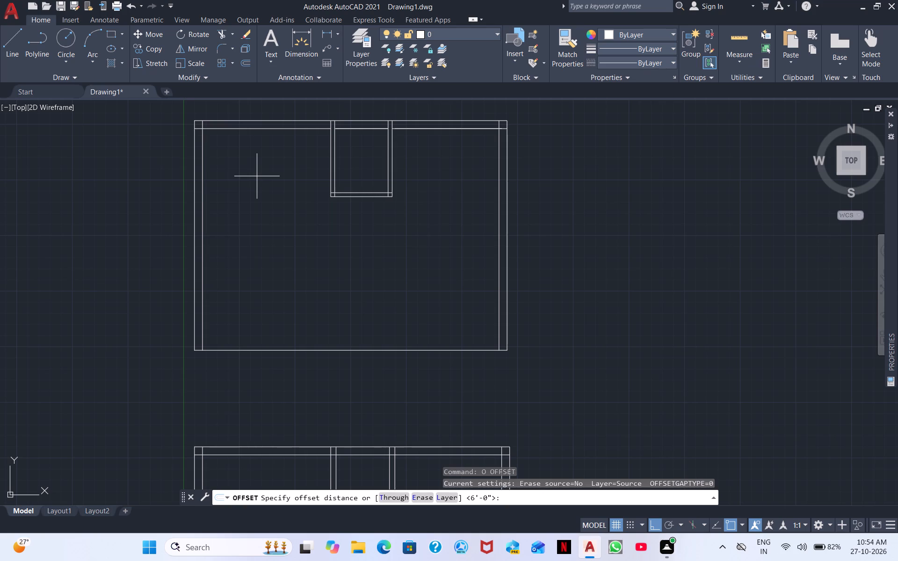
pyautogui.write("16'")
pyautogui.press('Return')
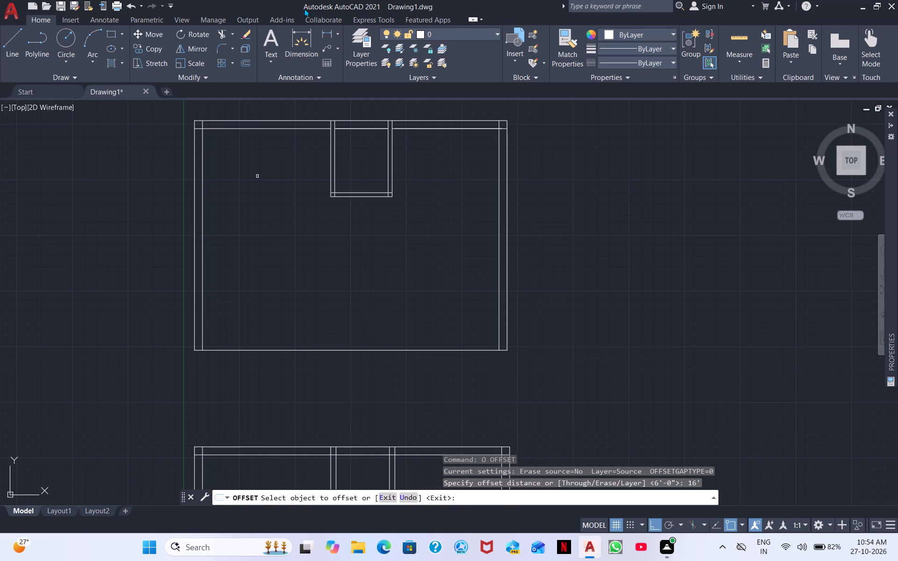
pyautogui.click(270, 128)
pyautogui.click(260, 198)
pyautogui.scroll(-2, 266, 191)
pyautogui.scroll(1, 278, 197)
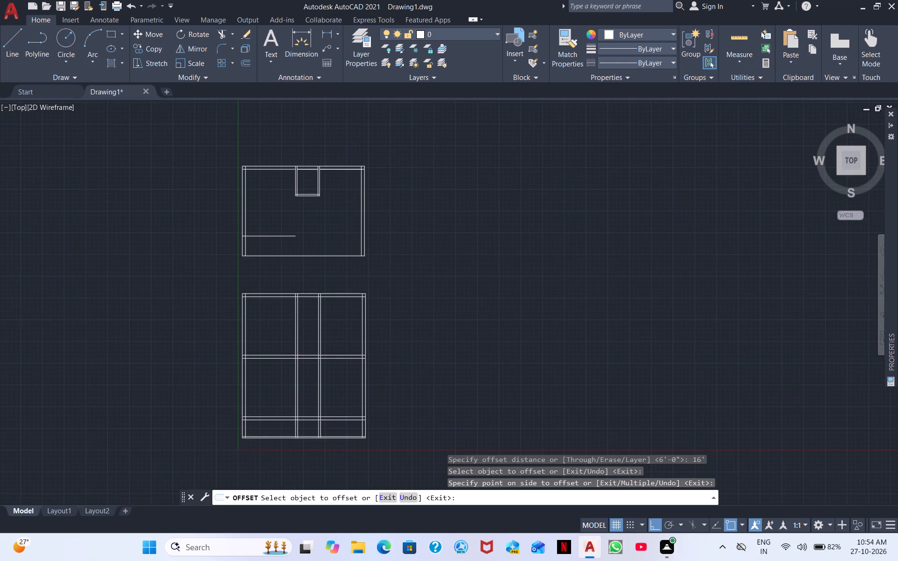
pyautogui.scroll(2, 278, 197)
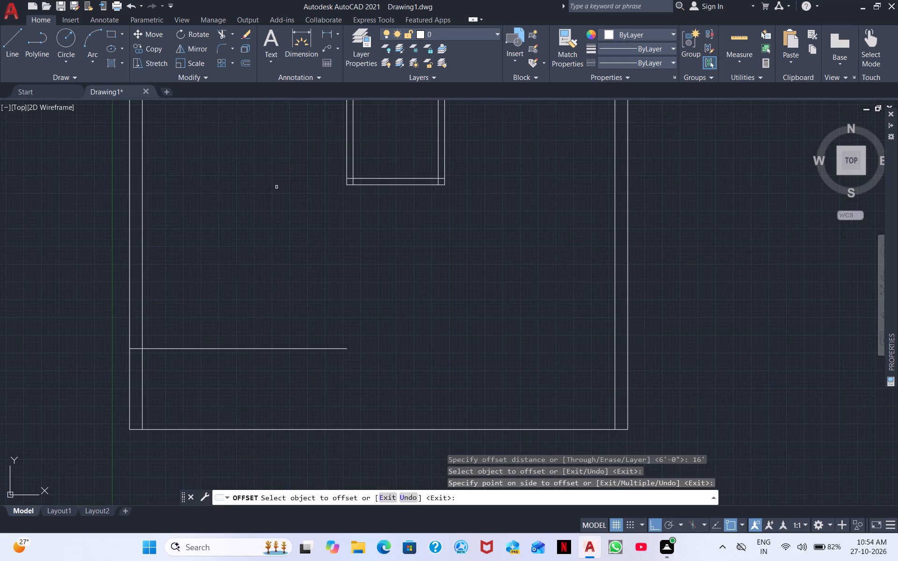
pyautogui.press('space')
# Offset the new horizontal line near the block's lower left 9" downward to form a wall.
pyautogui.press('space')
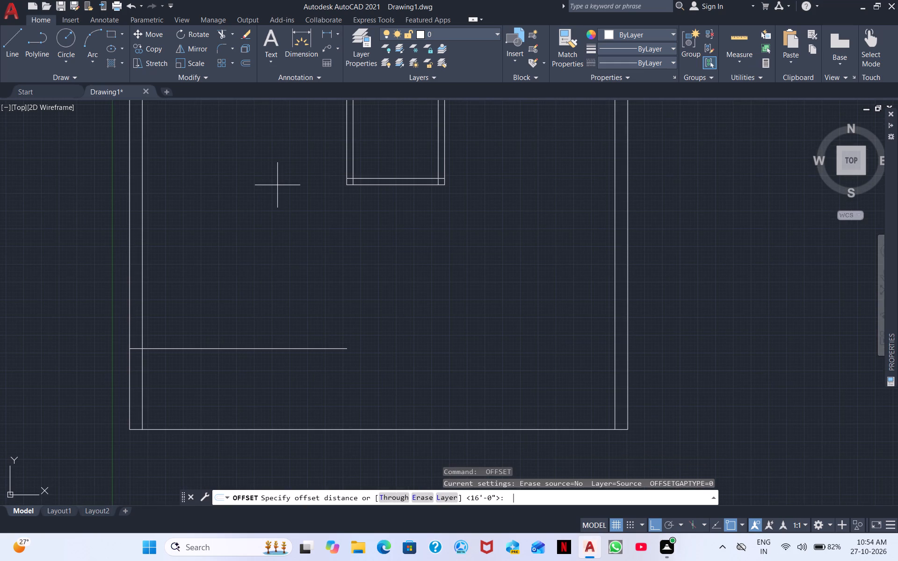
pyautogui.press('6')
pyautogui.press('BackSpace')
pyautogui.write('9"')
pyautogui.press('Return')
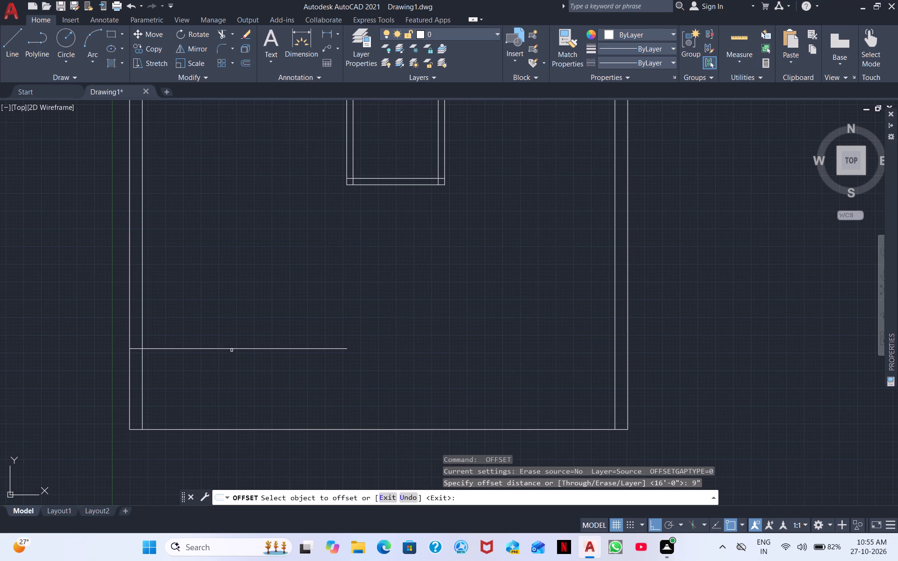
pyautogui.click(232, 350)
pyautogui.click(231, 367)
pyautogui.moveTo(332, 318); pyautogui.dragTo(184, 373, button='middle')
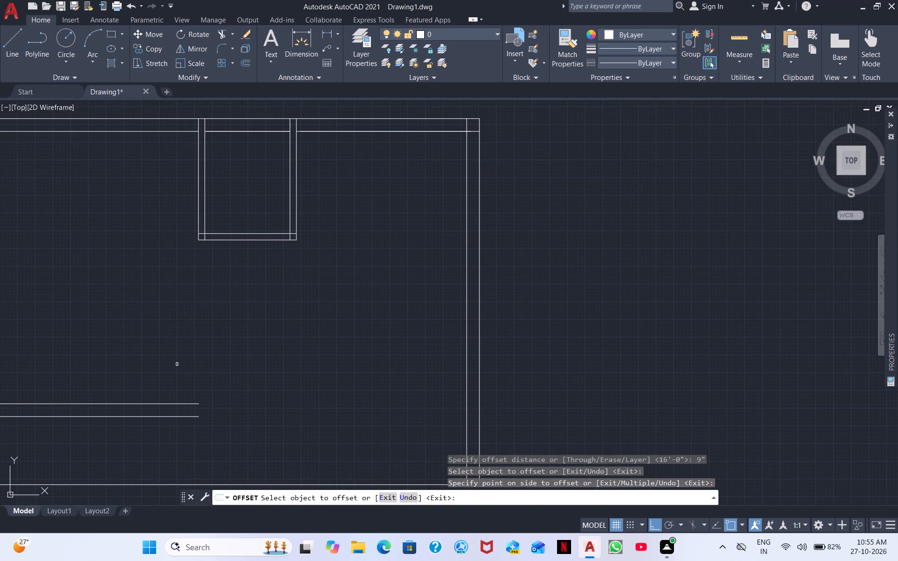
pyautogui.scroll(-2, 196, 372)
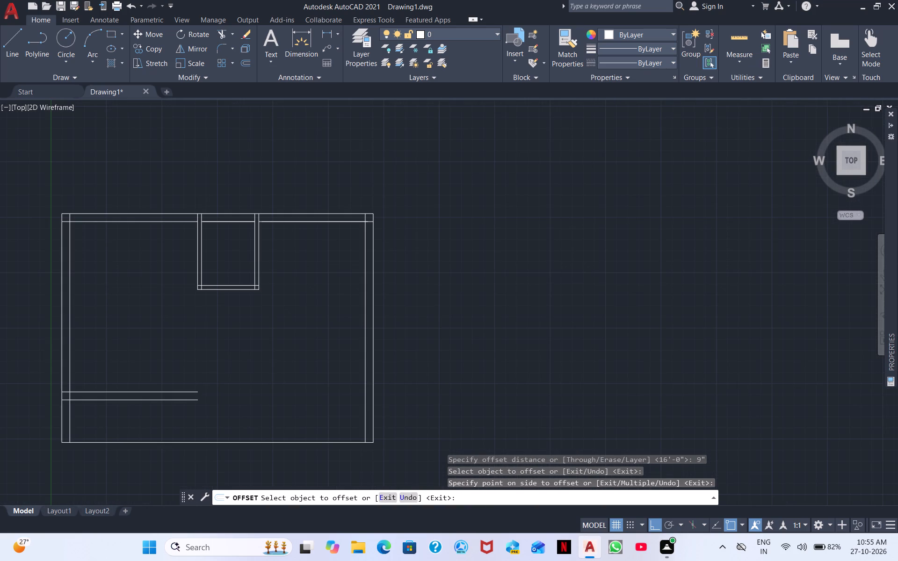
pyautogui.scroll(2, 196, 373)
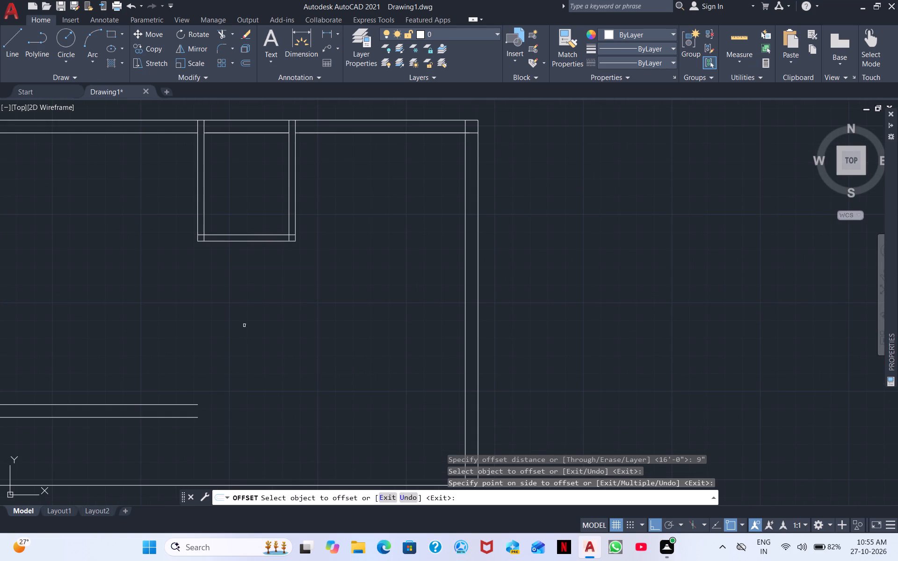
pyautogui.scroll(-1, 231, 386)
pyautogui.moveTo(232, 385); pyautogui.dragTo(201, 333, button='middle')
pyautogui.rightClick(233, 338)
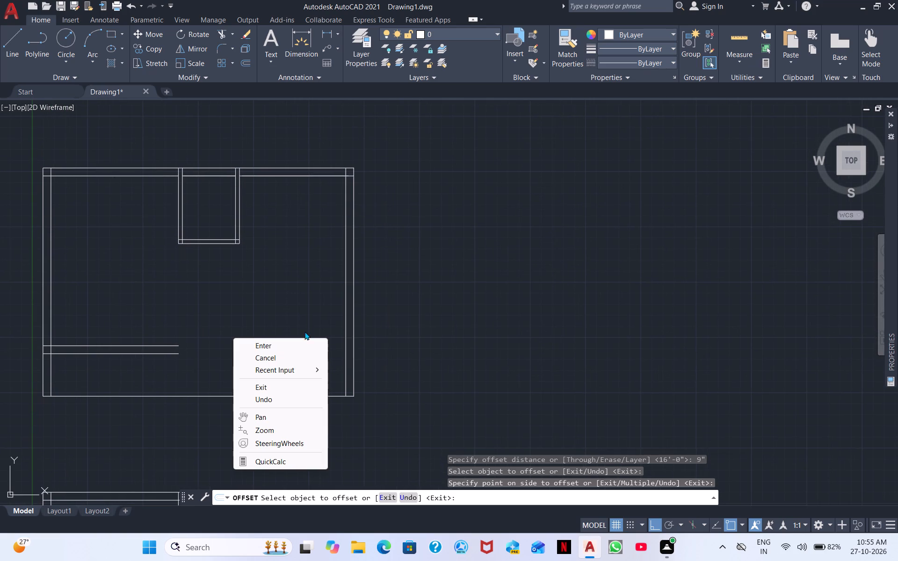
pyautogui.click(290, 344)
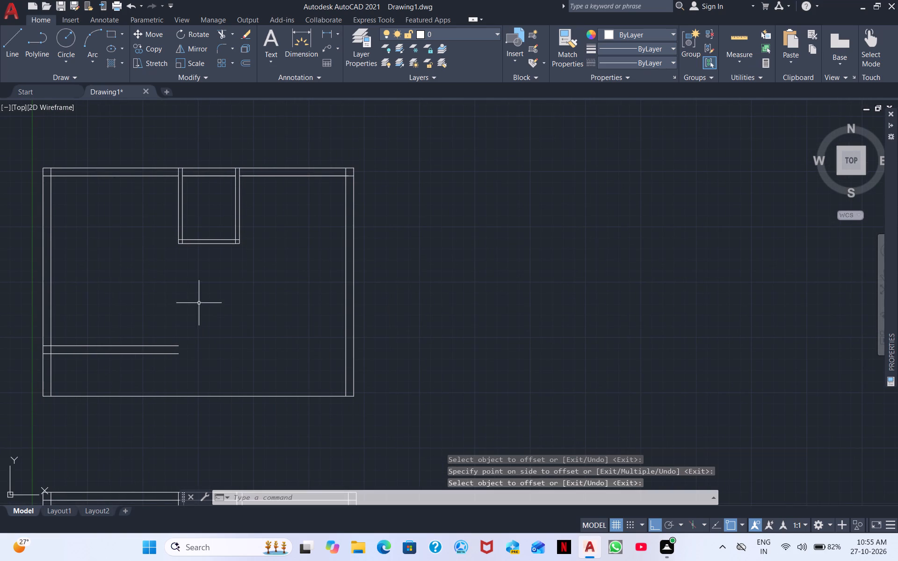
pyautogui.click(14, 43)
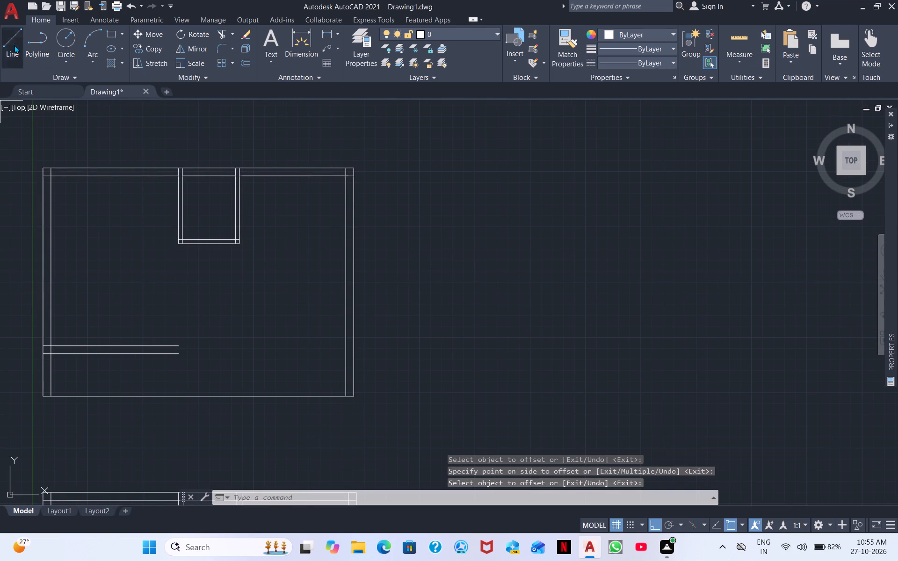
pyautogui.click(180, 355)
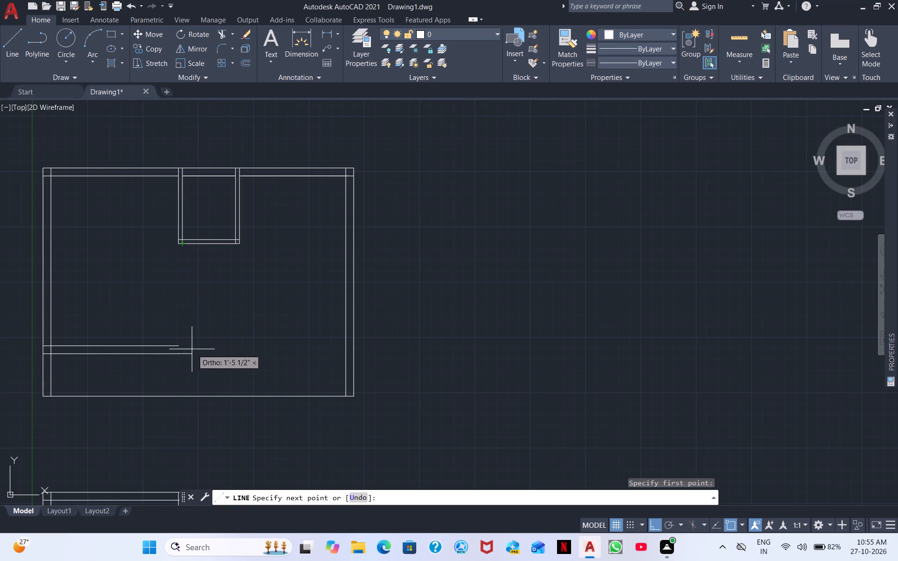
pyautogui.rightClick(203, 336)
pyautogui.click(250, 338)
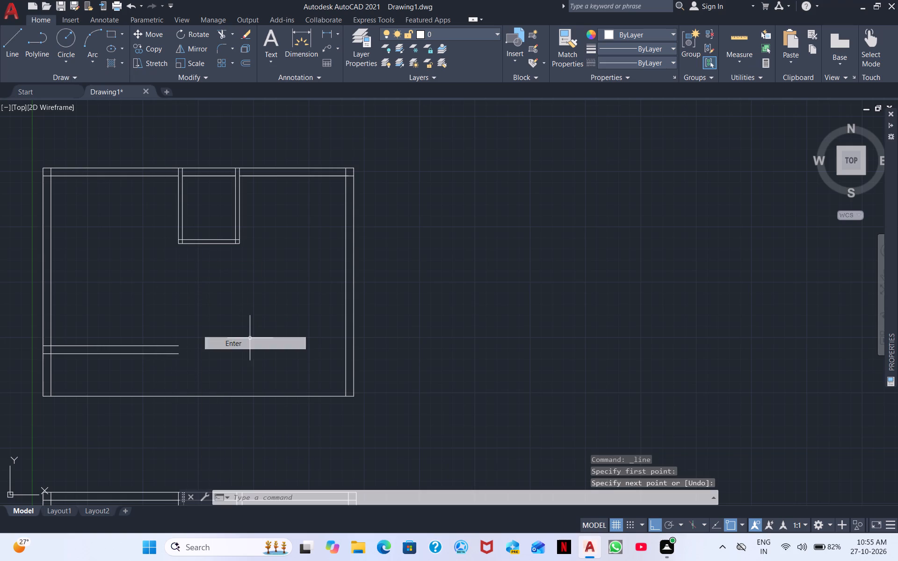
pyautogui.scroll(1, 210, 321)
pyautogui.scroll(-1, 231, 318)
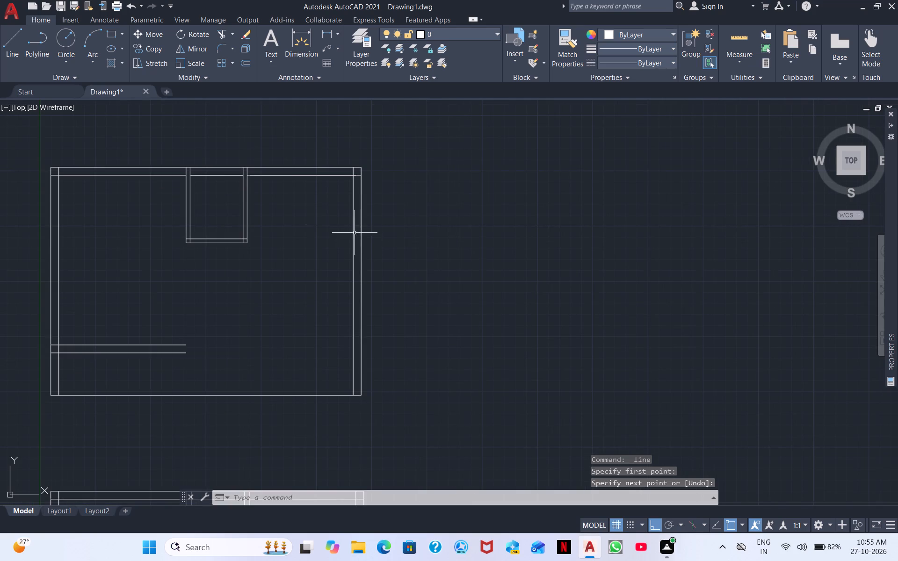
# Start a new line in the upper block.
pyautogui.click(7, 41)
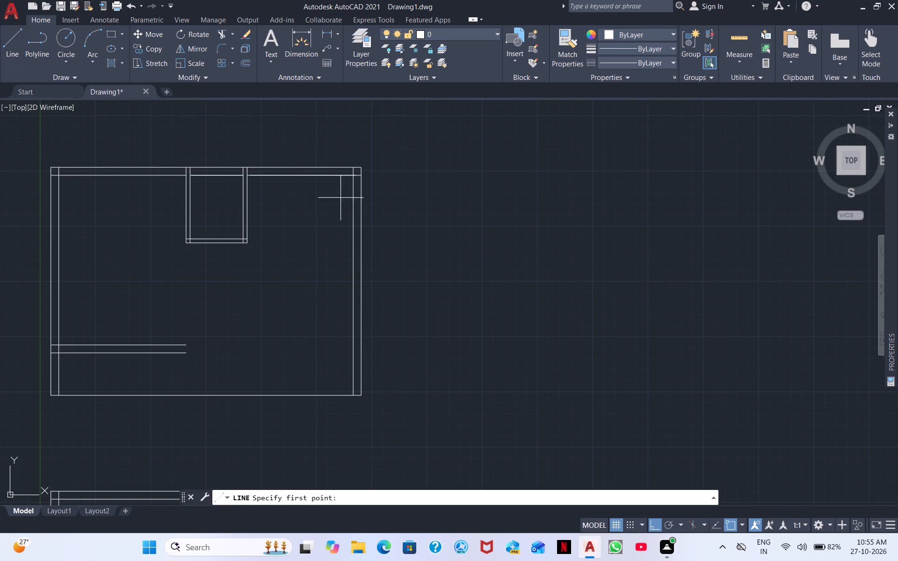
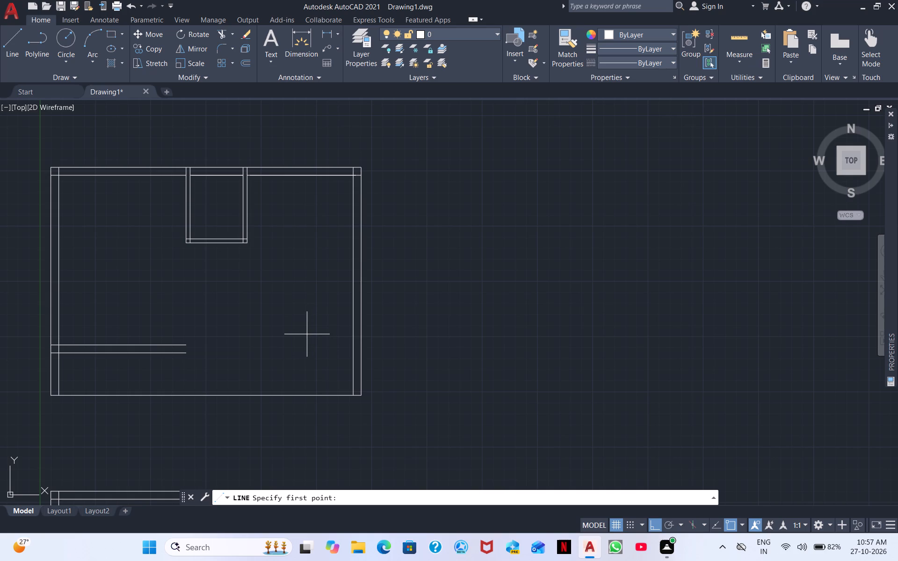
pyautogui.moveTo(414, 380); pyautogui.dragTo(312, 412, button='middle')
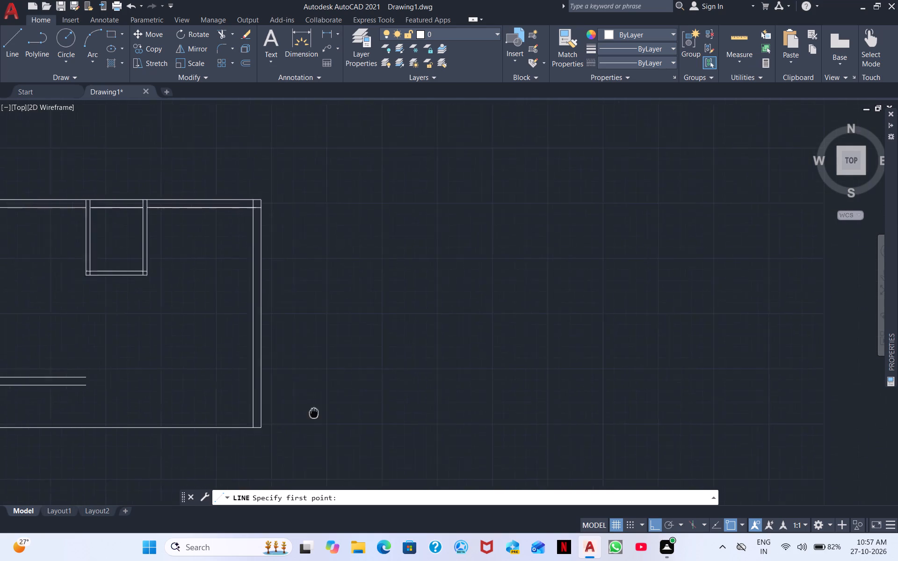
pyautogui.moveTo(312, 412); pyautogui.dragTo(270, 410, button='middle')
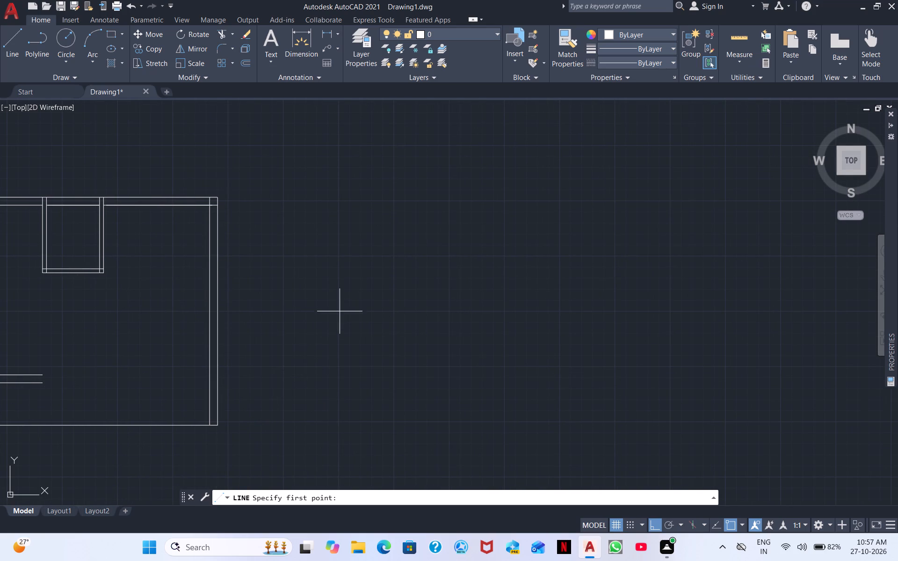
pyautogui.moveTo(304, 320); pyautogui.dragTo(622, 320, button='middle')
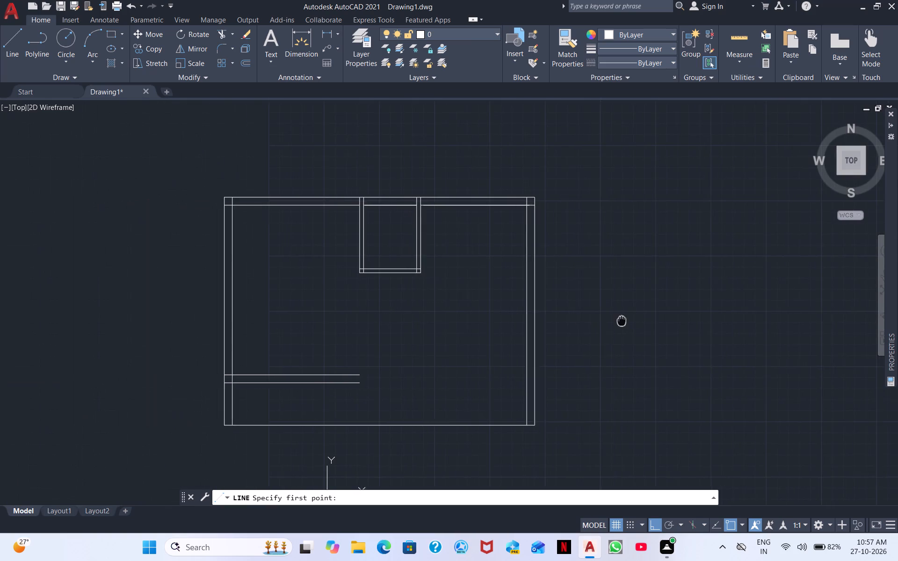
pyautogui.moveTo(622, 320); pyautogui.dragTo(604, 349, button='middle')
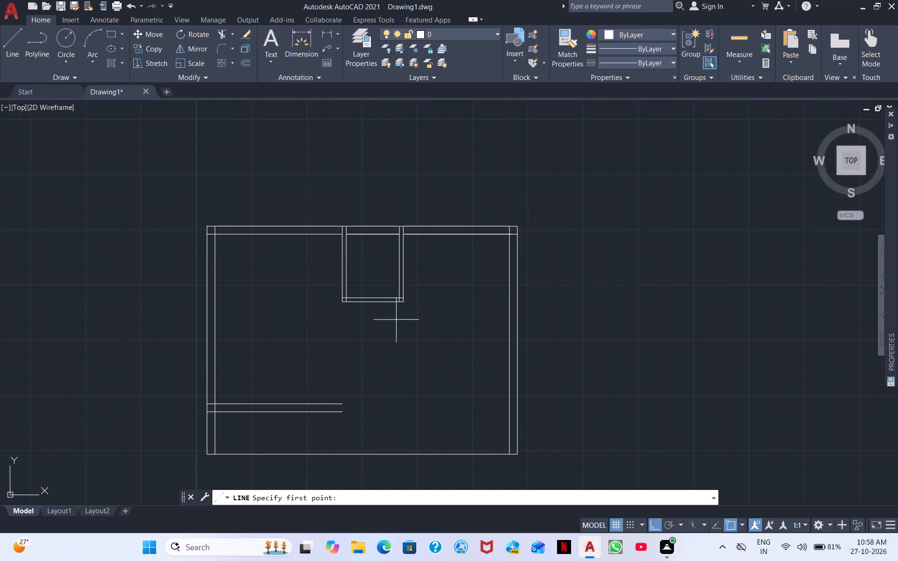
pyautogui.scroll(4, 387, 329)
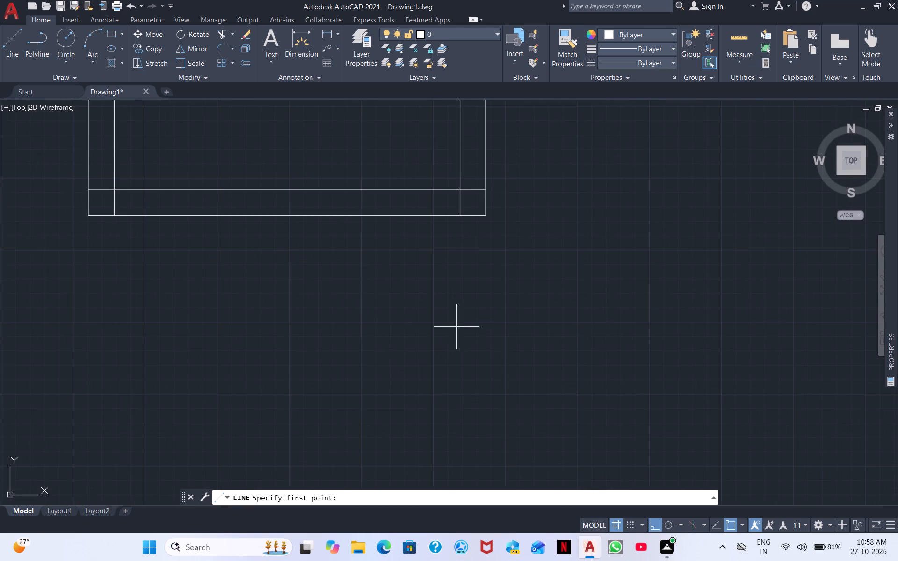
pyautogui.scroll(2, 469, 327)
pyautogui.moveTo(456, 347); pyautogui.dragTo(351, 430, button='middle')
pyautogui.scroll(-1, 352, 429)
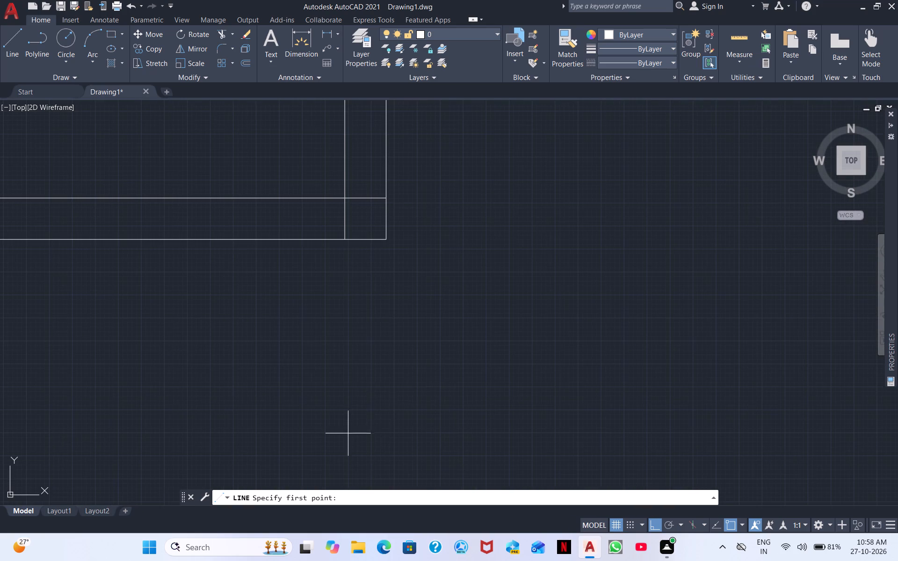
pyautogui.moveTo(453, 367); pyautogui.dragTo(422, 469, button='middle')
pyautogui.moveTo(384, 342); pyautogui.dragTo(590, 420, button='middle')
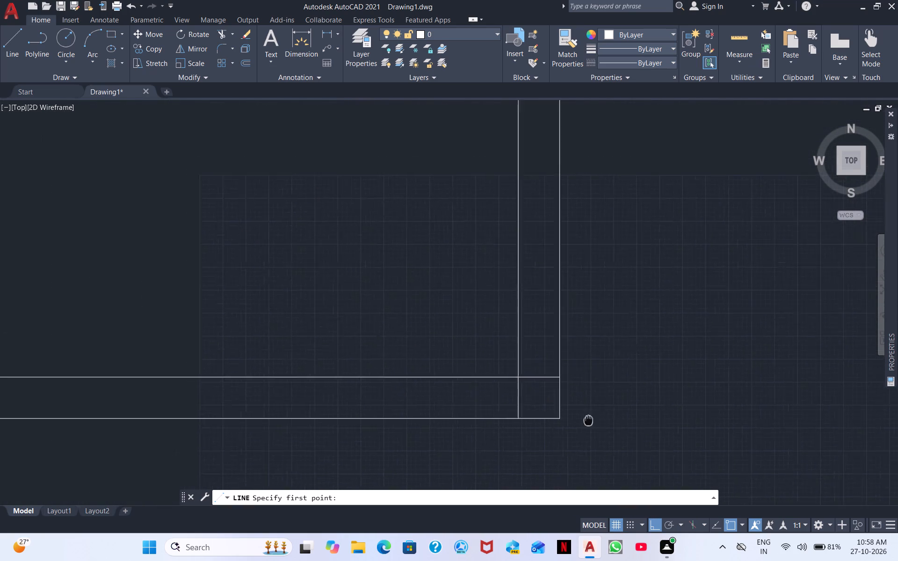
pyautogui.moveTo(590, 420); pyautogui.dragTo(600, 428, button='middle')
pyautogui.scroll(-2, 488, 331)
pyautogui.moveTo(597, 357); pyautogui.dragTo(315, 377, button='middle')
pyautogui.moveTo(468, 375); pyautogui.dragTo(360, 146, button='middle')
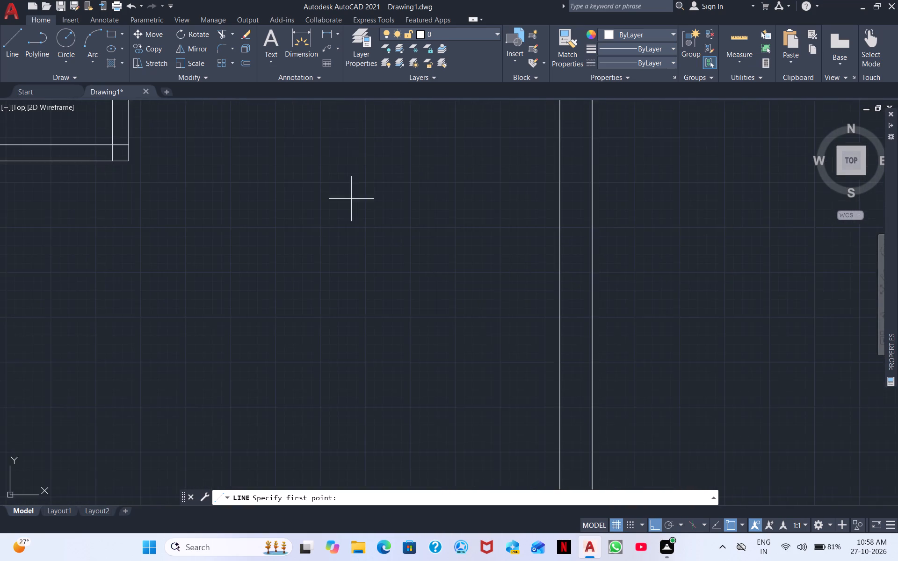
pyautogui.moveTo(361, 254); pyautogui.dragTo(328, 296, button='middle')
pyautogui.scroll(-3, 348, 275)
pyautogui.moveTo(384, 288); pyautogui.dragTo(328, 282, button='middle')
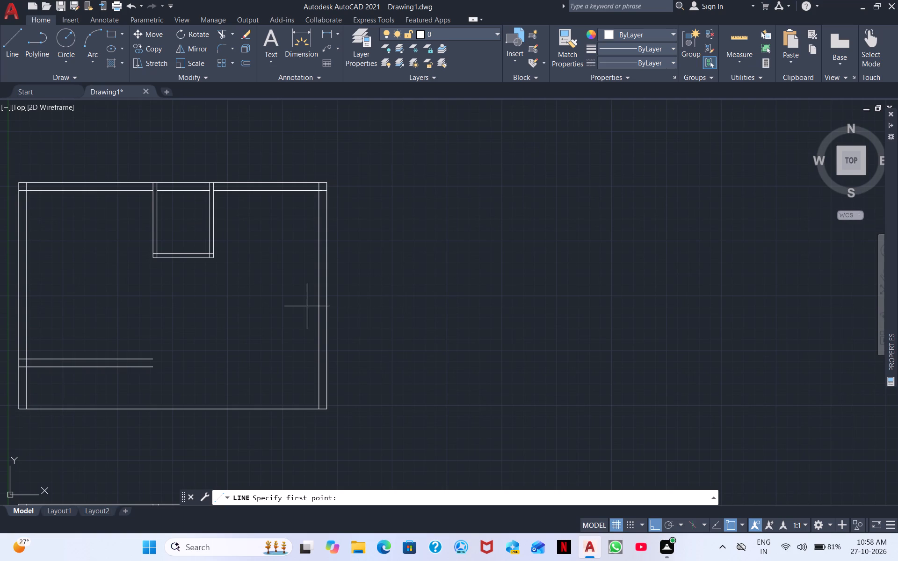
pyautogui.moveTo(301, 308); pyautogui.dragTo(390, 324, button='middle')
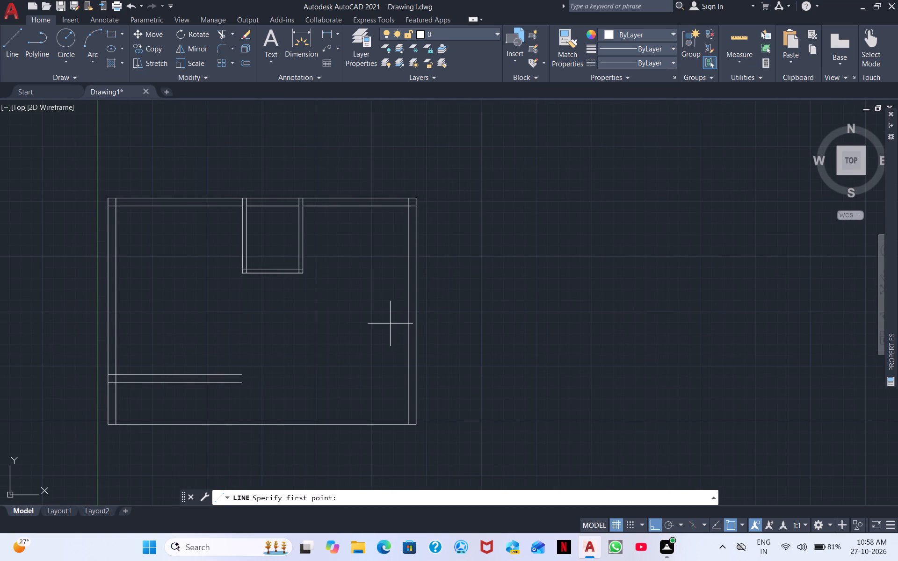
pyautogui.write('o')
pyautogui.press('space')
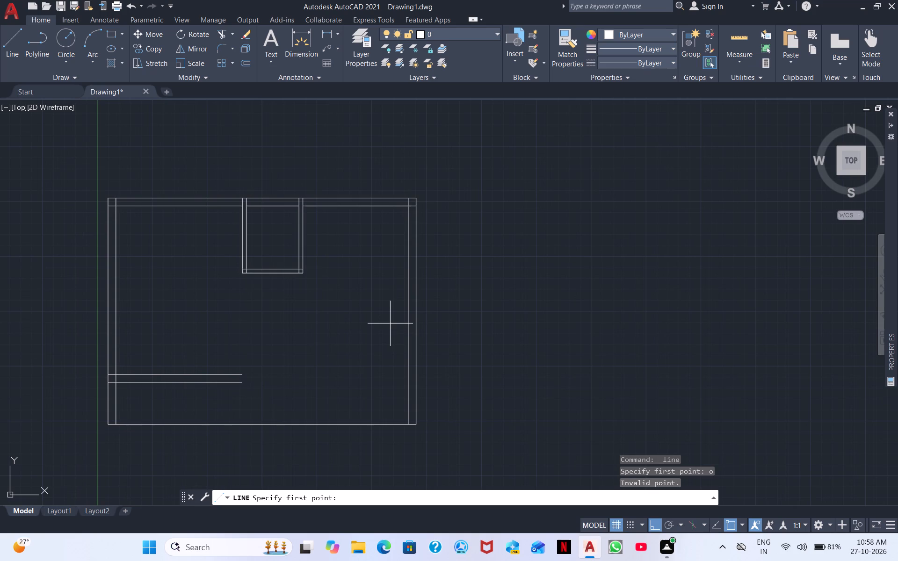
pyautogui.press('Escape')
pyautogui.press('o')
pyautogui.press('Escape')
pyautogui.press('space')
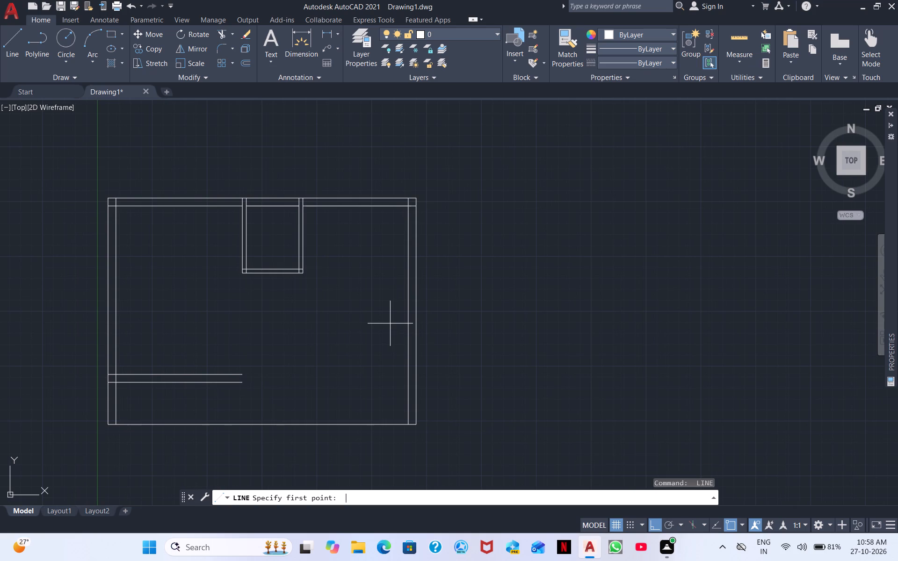
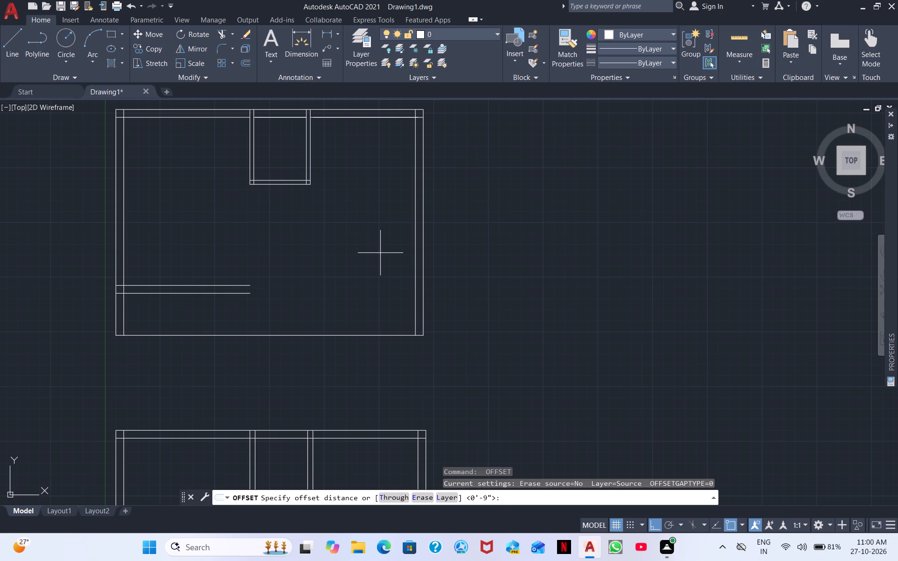
# Offset the inner top wall line of the room east of the small enclosure 12' downward.
pyautogui.write('12')
pyautogui.press("'")
pyautogui.press('Return')
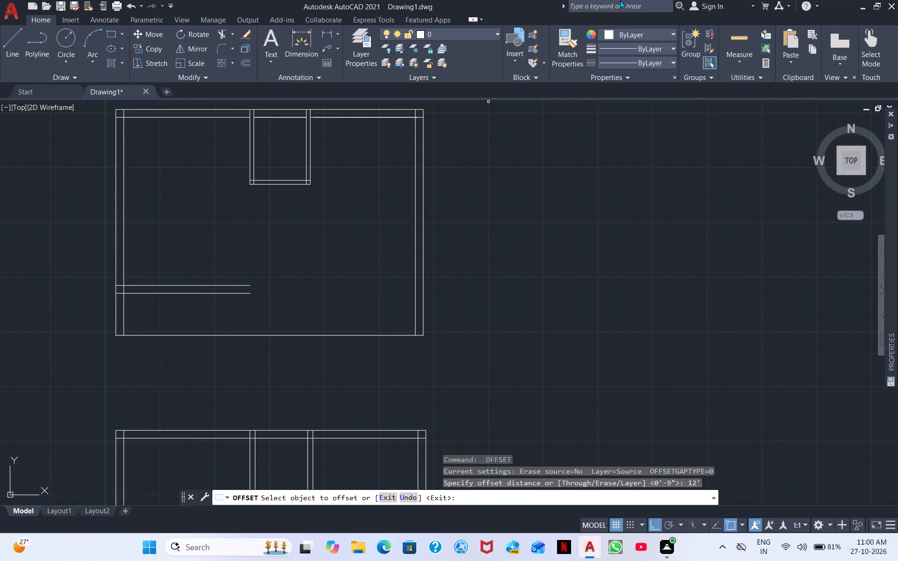
pyautogui.click(376, 117)
pyautogui.click(364, 180)
pyautogui.scroll(1, 362, 205)
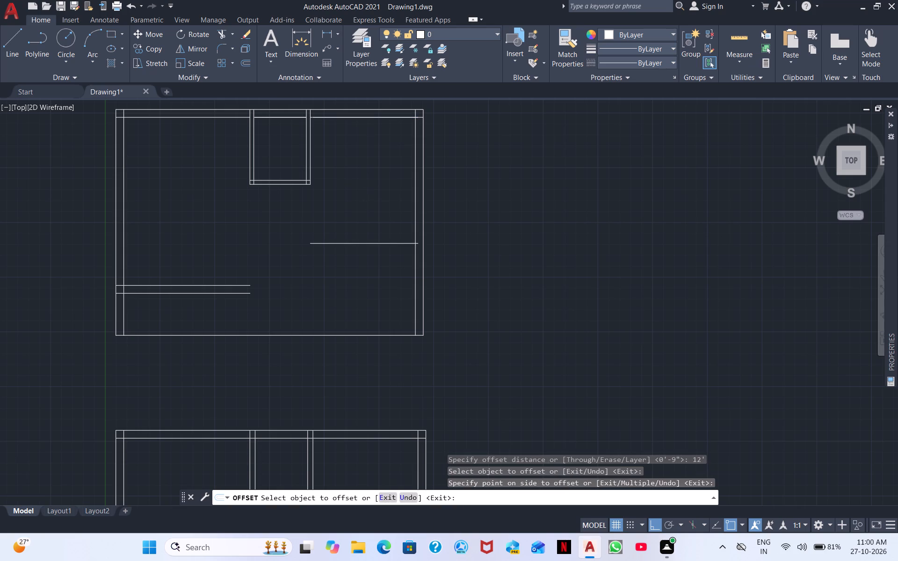
pyautogui.press('space')
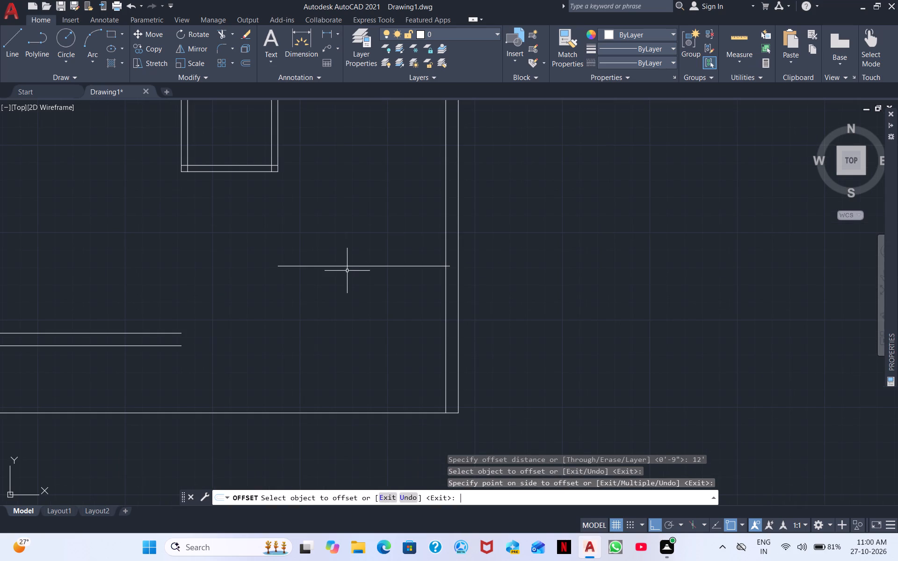
# Offset the new horizontal line 4.5" downward to form the partition's second face.
pyautogui.press('space')
pyautogui.write('4.5"')
pyautogui.press('Return')
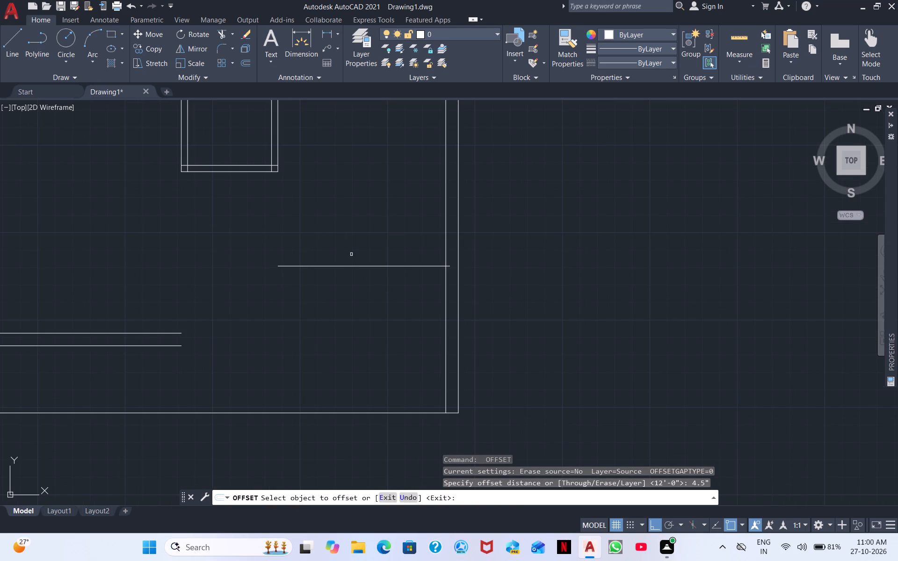
pyautogui.click(348, 265)
pyautogui.click(351, 280)
pyautogui.rightClick(347, 303)
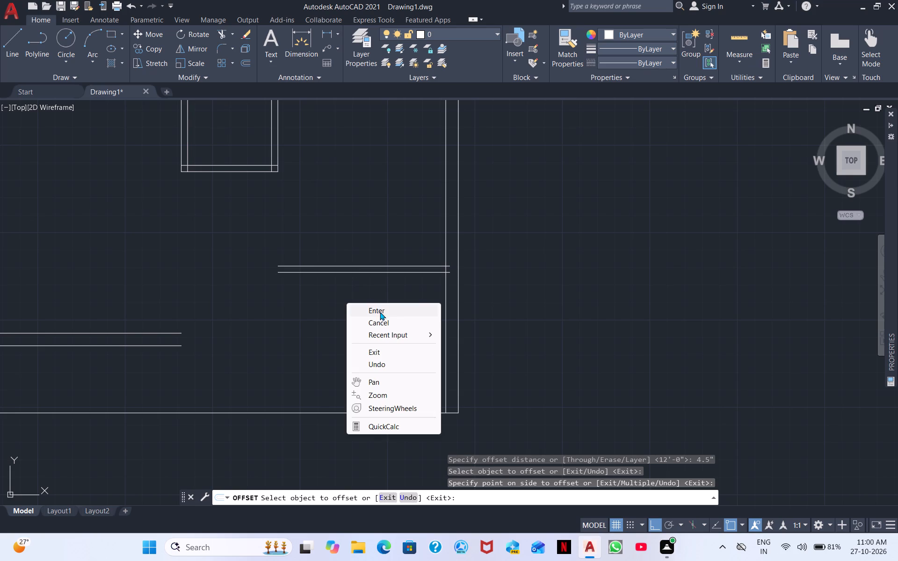
pyautogui.click(388, 308)
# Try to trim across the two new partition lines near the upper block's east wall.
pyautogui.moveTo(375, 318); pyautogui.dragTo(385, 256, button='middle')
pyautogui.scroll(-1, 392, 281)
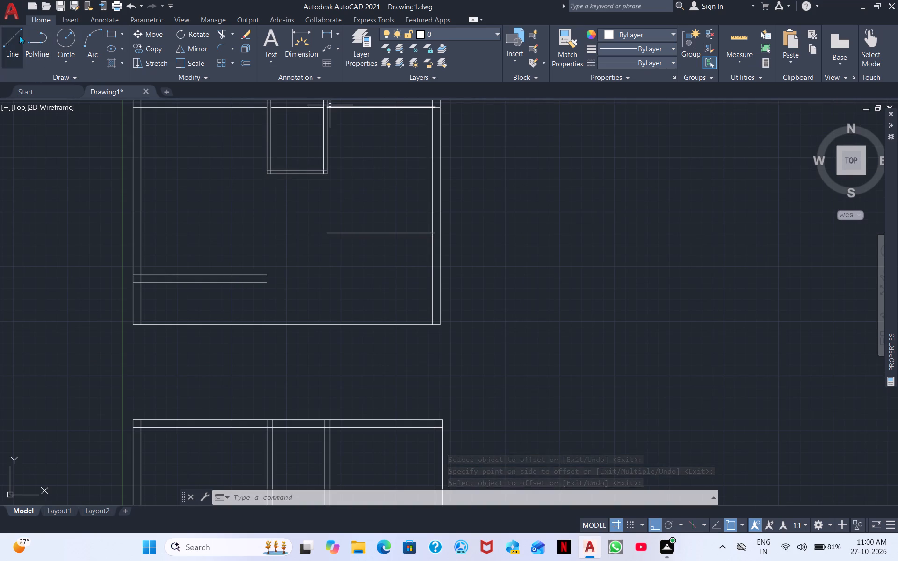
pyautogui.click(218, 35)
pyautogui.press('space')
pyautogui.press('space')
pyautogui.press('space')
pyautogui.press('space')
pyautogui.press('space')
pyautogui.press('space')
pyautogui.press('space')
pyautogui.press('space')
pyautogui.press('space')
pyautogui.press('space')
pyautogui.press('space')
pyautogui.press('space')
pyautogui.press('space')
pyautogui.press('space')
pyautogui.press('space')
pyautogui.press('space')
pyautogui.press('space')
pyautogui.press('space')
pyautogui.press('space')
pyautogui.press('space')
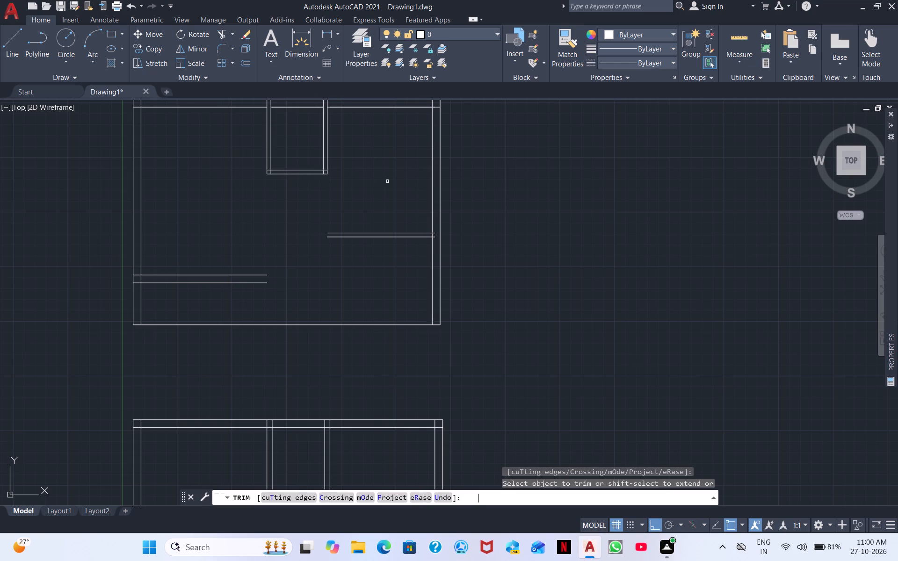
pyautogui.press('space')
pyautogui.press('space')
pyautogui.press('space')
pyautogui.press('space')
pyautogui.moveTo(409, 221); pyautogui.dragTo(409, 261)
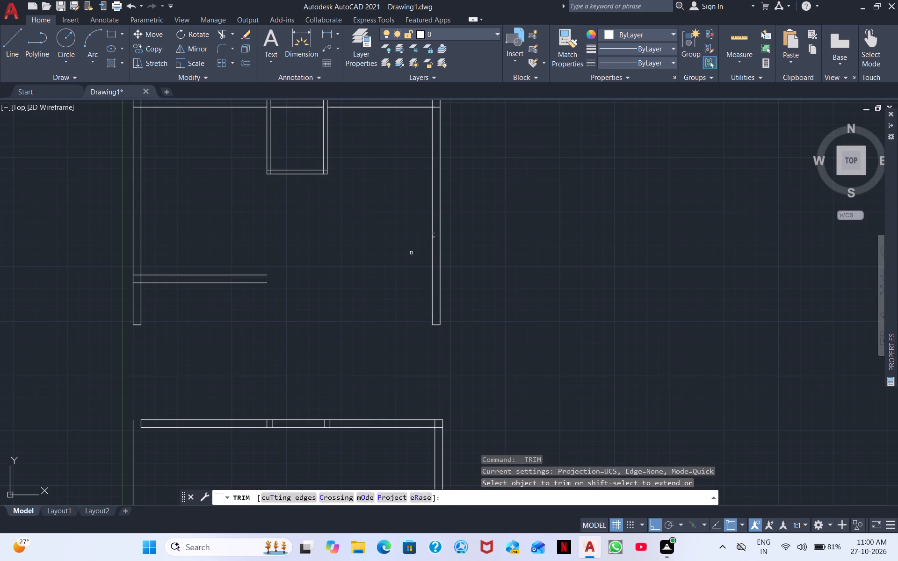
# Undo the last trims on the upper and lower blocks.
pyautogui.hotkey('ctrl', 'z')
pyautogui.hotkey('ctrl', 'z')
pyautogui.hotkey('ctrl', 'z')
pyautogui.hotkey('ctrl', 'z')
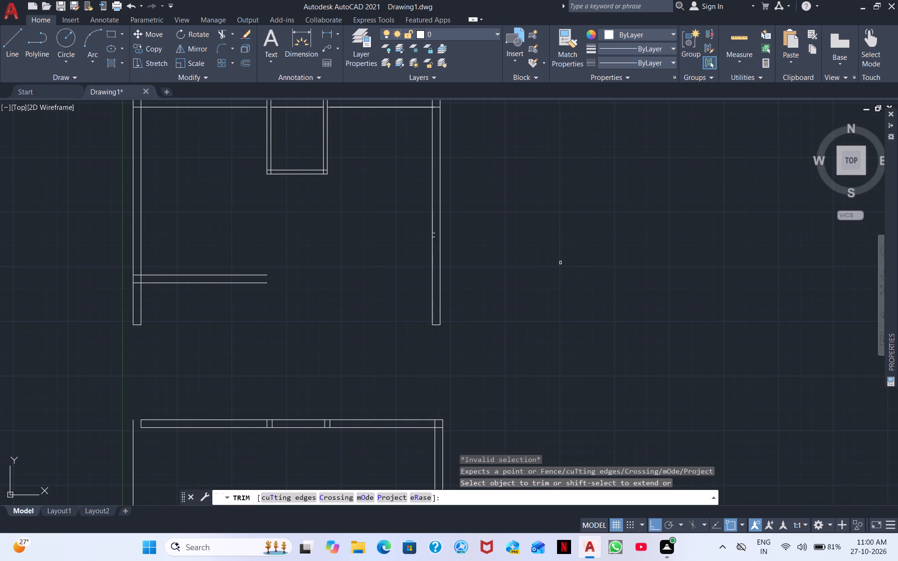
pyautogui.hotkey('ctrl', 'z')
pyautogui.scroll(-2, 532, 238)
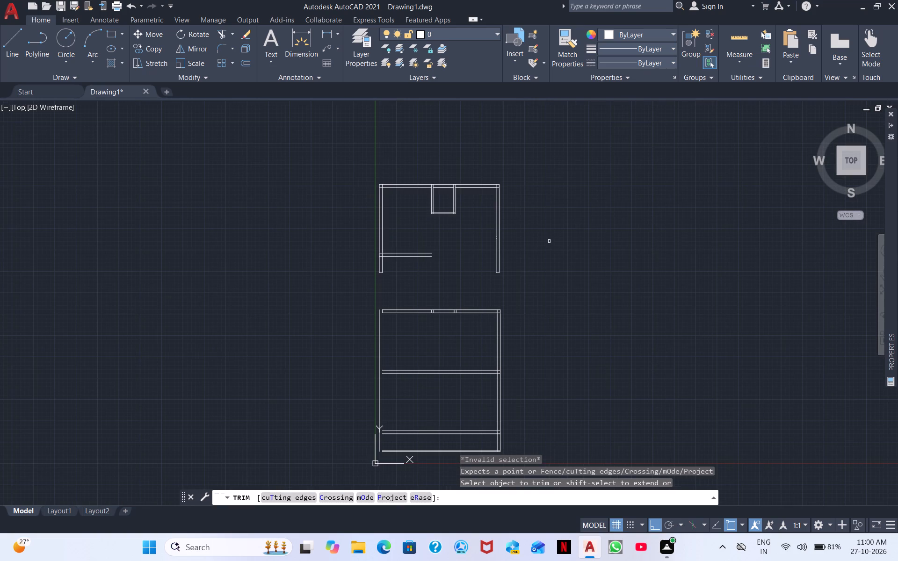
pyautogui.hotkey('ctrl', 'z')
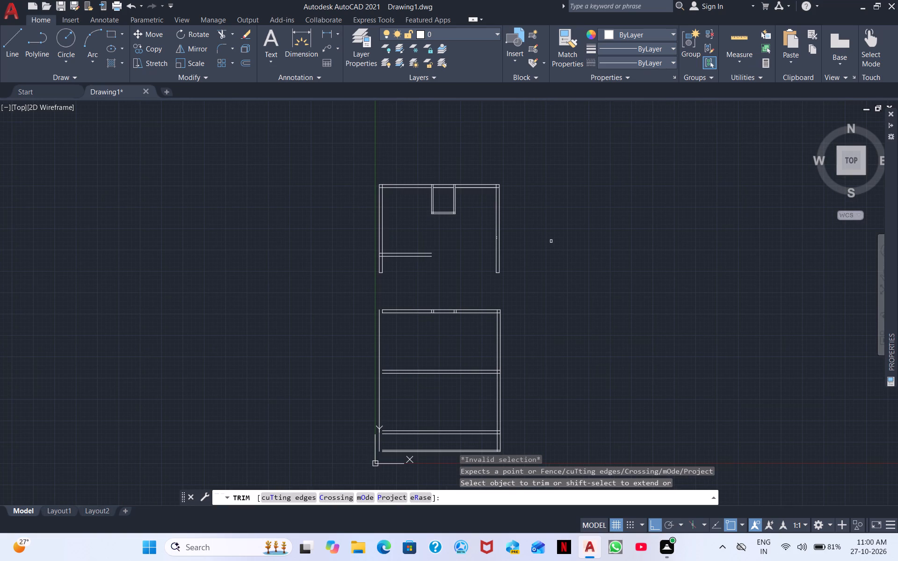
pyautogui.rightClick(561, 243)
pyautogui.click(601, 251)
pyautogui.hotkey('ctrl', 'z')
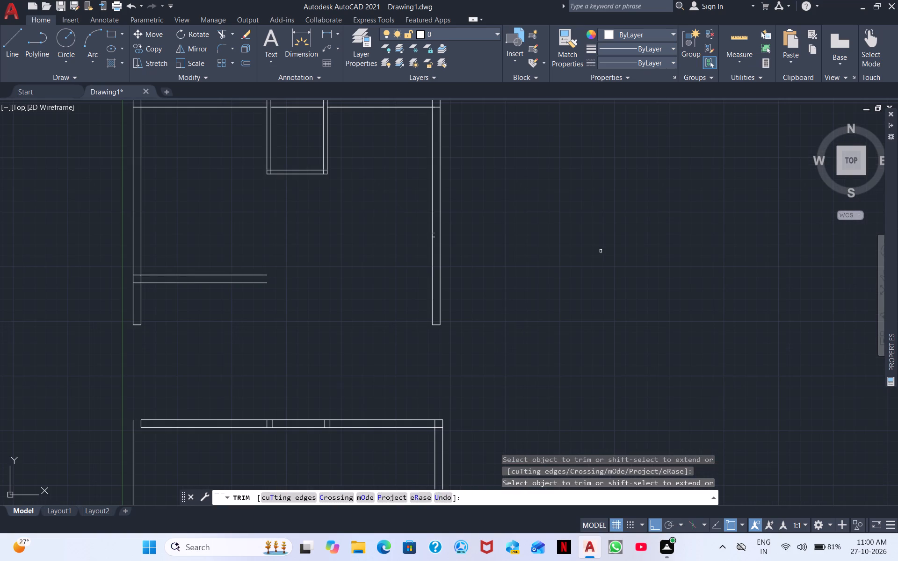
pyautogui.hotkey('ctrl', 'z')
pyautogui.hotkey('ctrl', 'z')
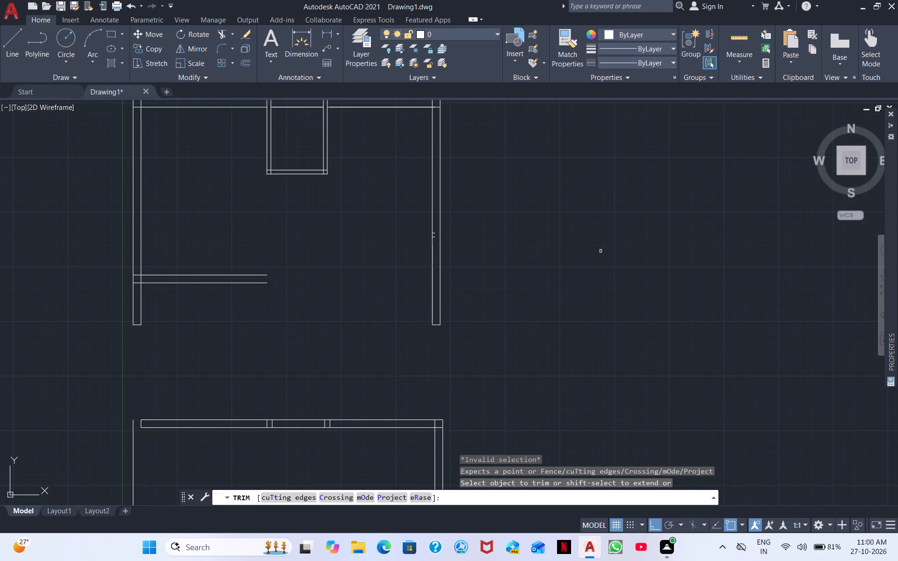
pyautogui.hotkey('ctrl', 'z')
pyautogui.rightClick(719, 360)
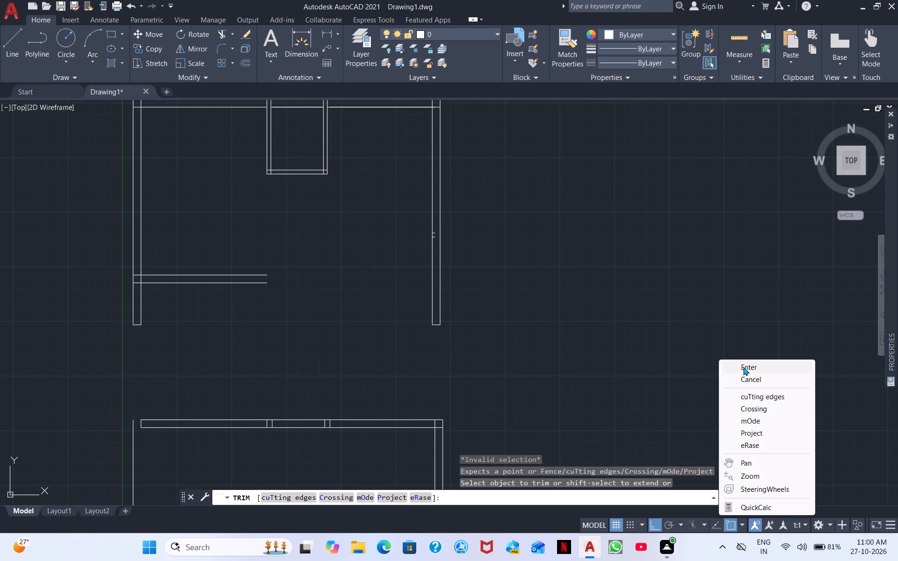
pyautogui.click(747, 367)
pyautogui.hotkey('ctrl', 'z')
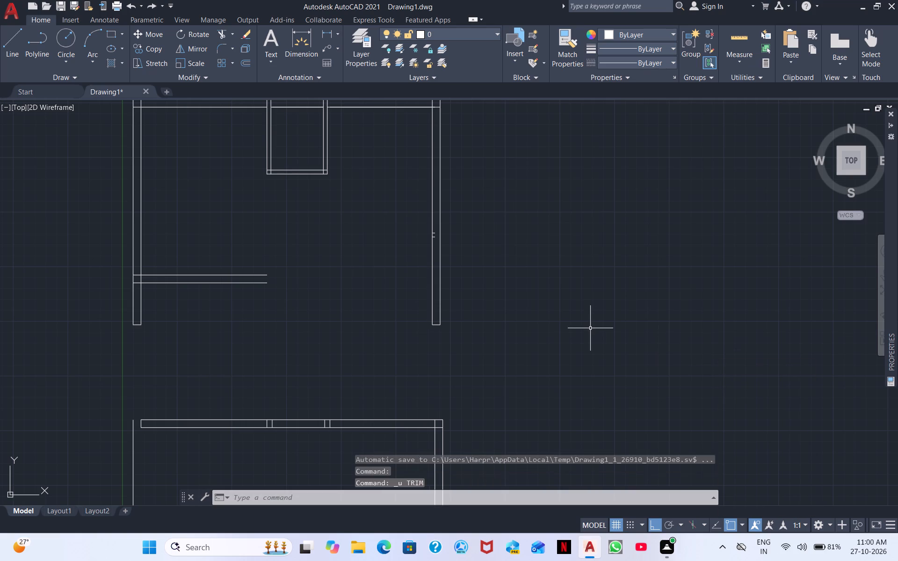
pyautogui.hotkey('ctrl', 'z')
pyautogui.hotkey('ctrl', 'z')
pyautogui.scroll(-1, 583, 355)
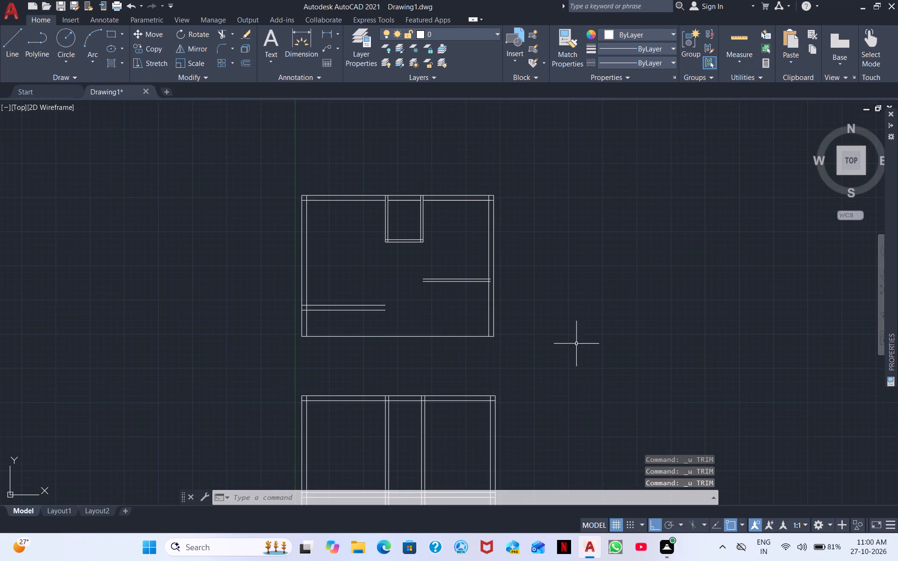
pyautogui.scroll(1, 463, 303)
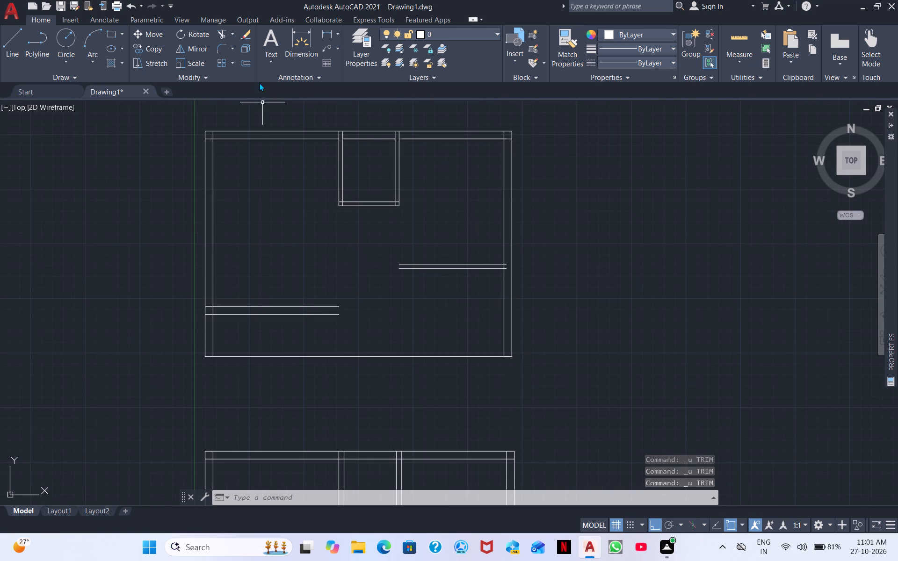
# Extend both new partition lines to the east wall's outer line, and trim the wall's inner line between them.
pyautogui.click(222, 29)
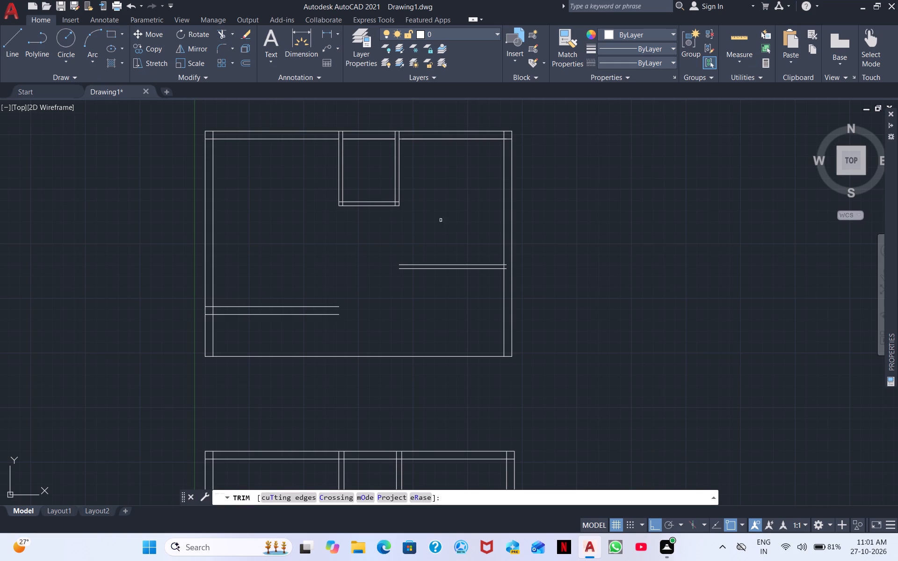
pyautogui.keyDown('shift'); pyautogui.click(476, 266); pyautogui.keyUp('shift')
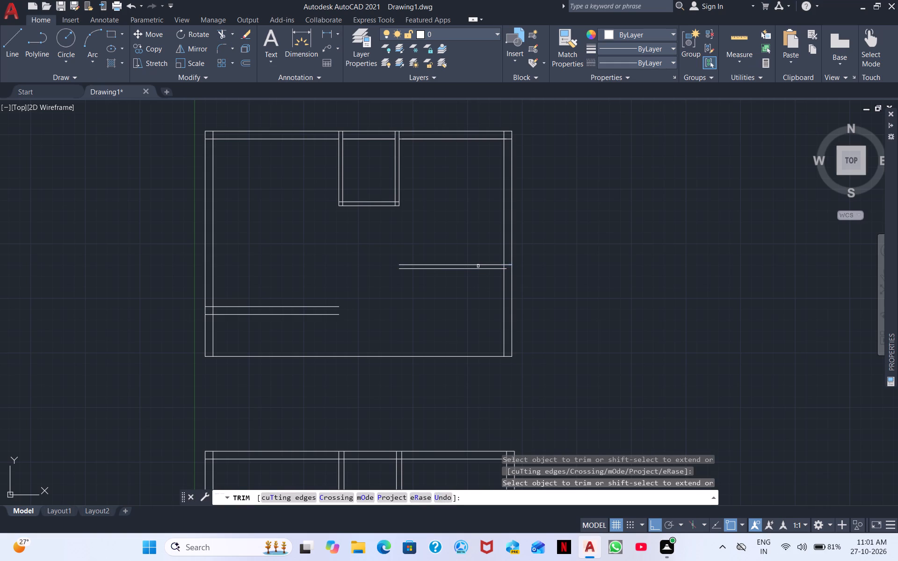
pyautogui.keyDown('shift'); pyautogui.click(482, 268); pyautogui.keyUp('shift')
pyautogui.scroll(1, 402, 278)
pyautogui.scroll(-1, 402, 278)
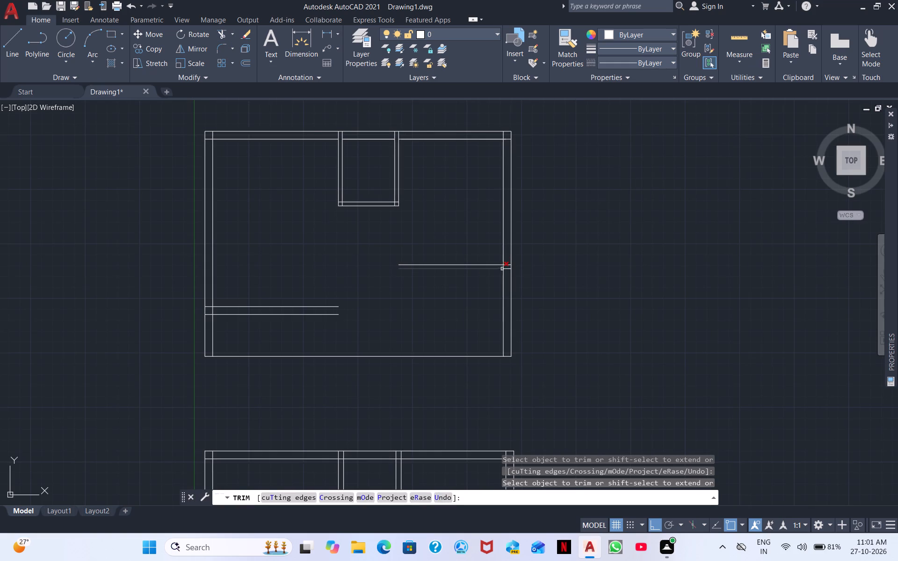
pyautogui.scroll(3, 503, 265)
pyautogui.click(502, 268)
pyautogui.rightClick(626, 288)
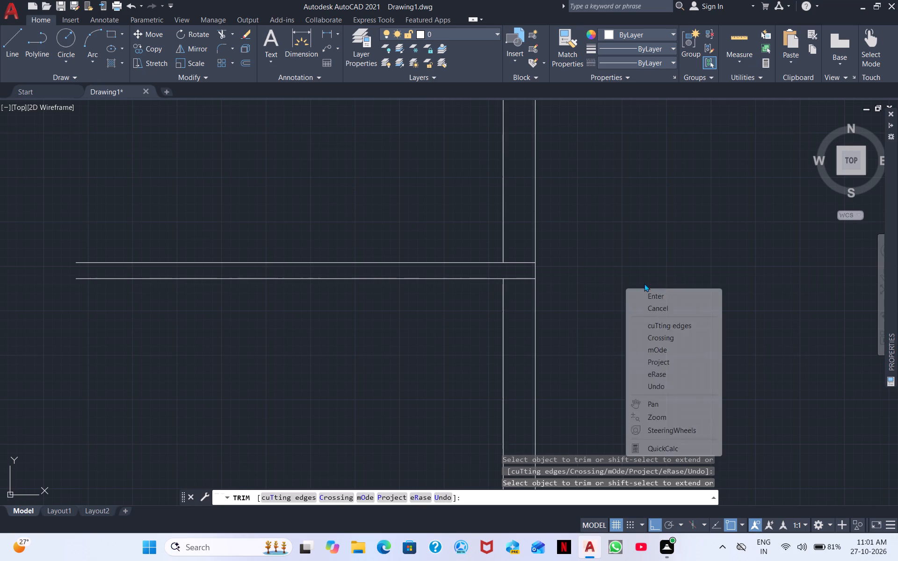
pyautogui.click(664, 292)
# Offset the east wall's inner line below the partition 3' into the room.
pyautogui.scroll(-2, 637, 319)
pyautogui.moveTo(654, 341); pyautogui.dragTo(717, 288, button='middle')
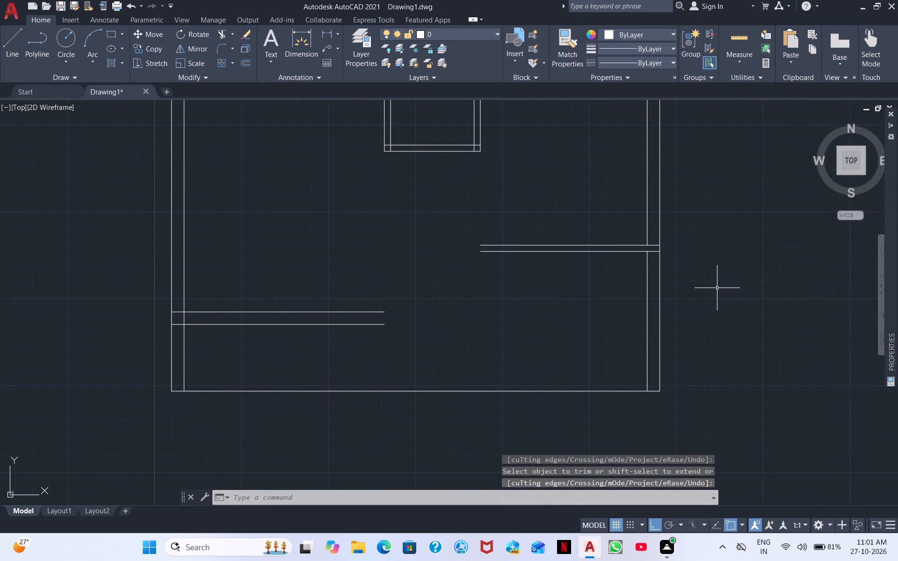
pyautogui.write('o')
pyautogui.press('space')
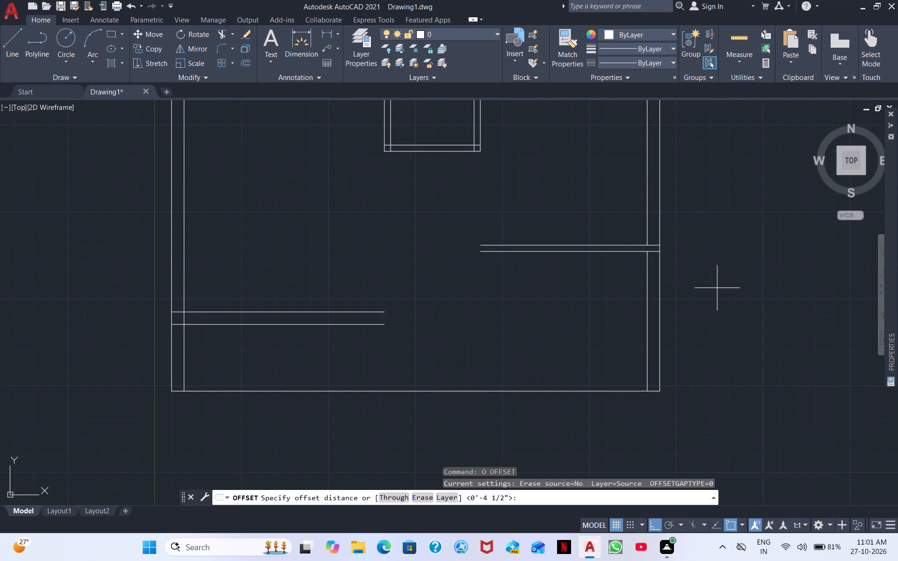
pyautogui.press('3')
pyautogui.press("'")
pyautogui.press('Return')
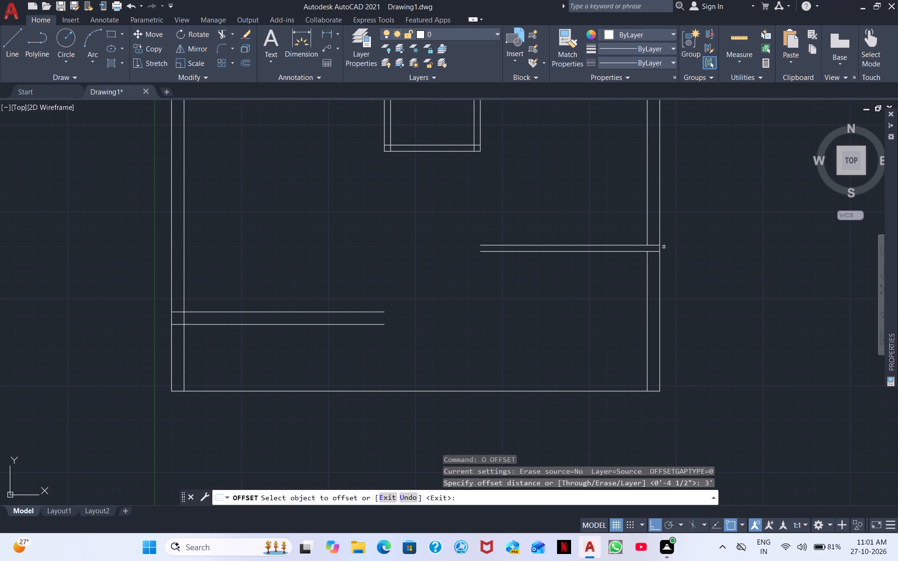
pyautogui.click(646, 302)
pyautogui.click(563, 312)
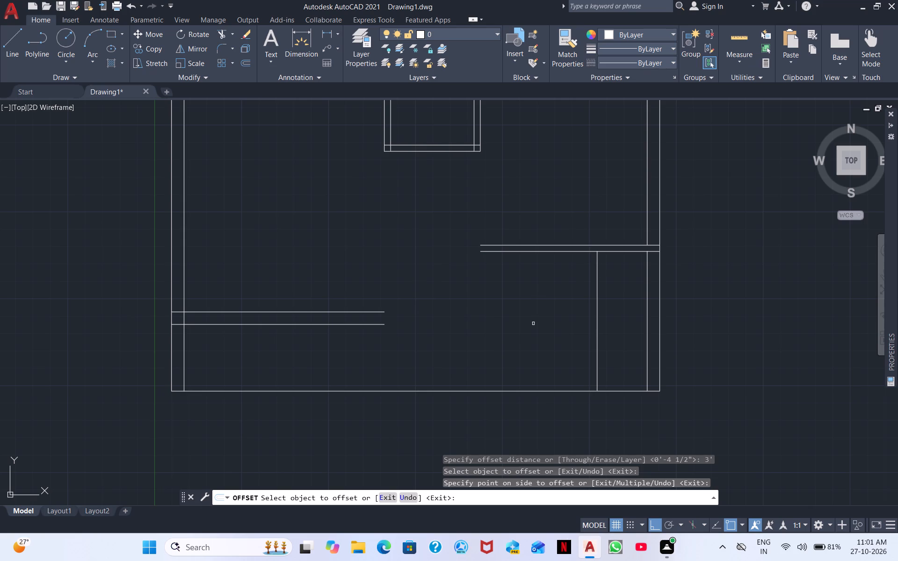
pyautogui.press('Escape')
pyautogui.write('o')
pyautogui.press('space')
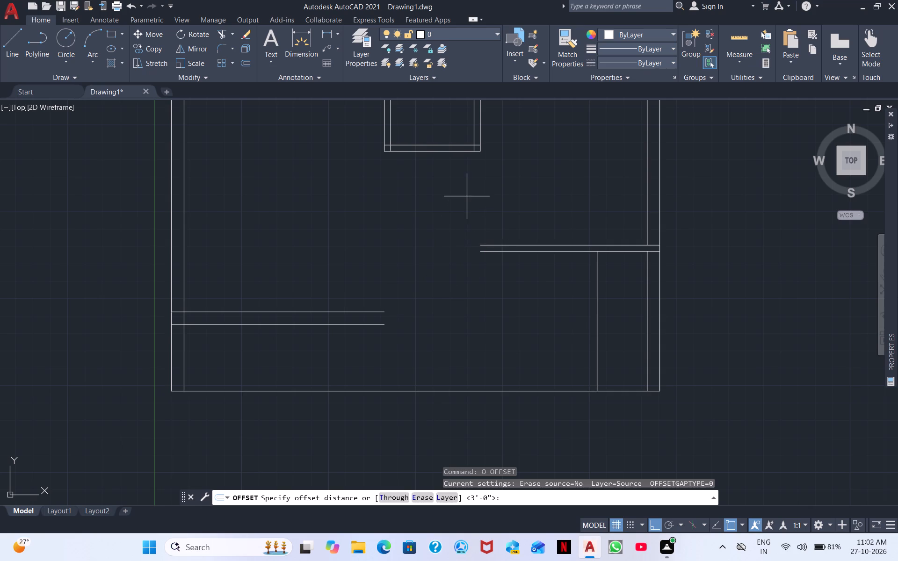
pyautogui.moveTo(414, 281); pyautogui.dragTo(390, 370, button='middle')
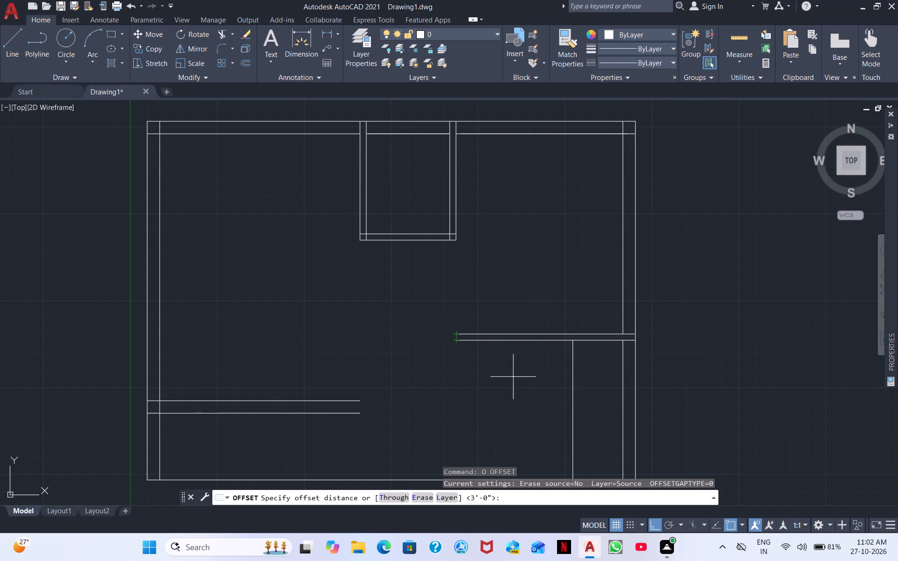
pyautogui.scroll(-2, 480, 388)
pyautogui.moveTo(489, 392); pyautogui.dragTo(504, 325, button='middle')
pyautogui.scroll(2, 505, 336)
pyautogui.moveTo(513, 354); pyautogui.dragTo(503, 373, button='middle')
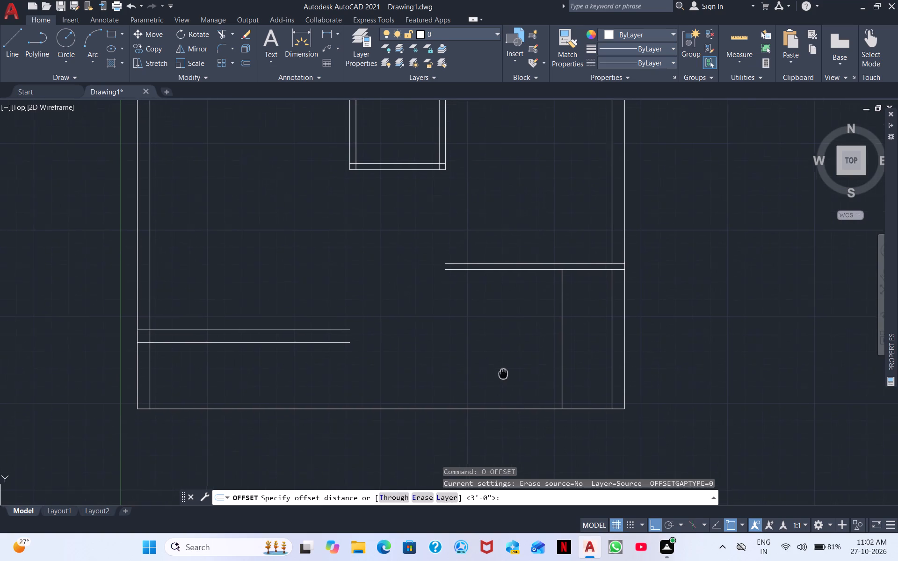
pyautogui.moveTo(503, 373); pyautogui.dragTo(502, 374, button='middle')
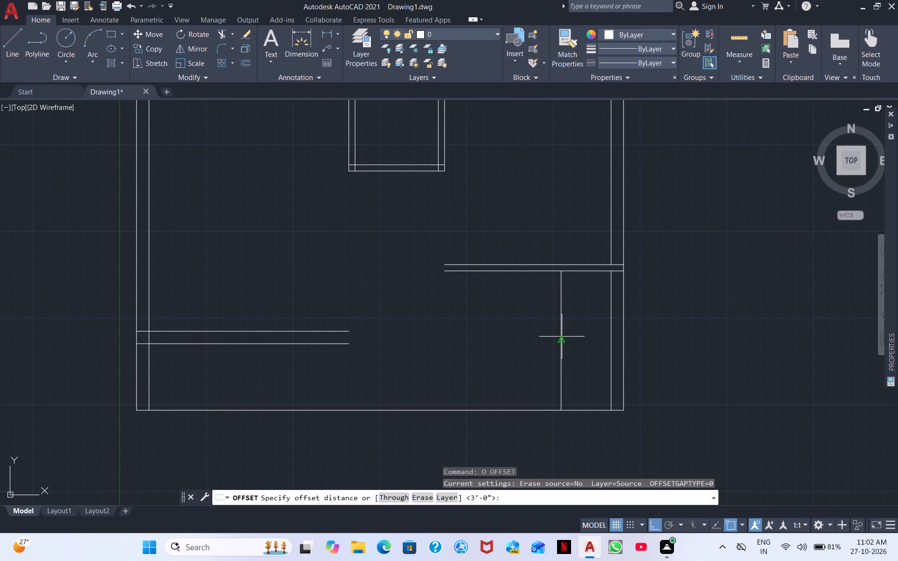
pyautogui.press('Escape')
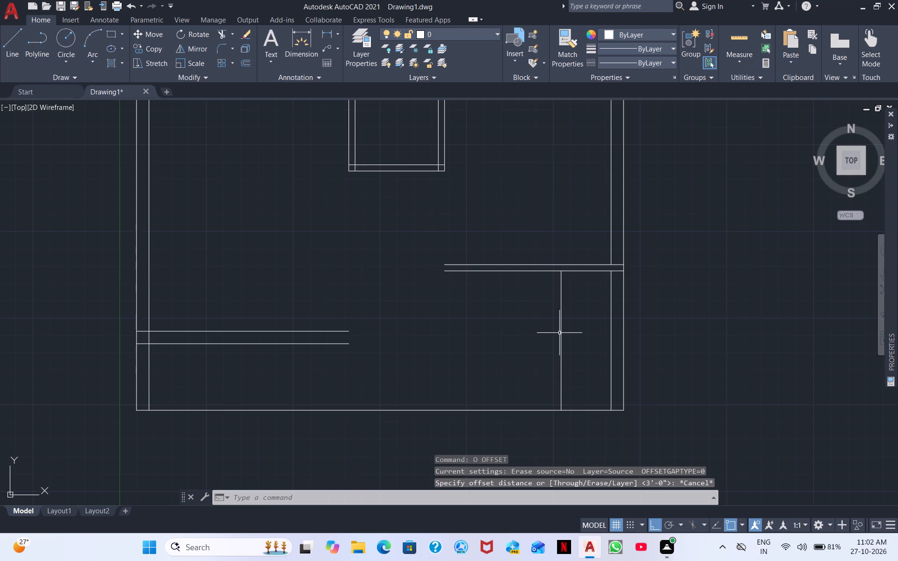
# Erase the vertical line offset 3' inside the upper block's east wall, below the partition.
pyautogui.click(559, 333)
pyautogui.click(572, 339)
pyautogui.moveTo(563, 346); pyautogui.dragTo(552, 348)
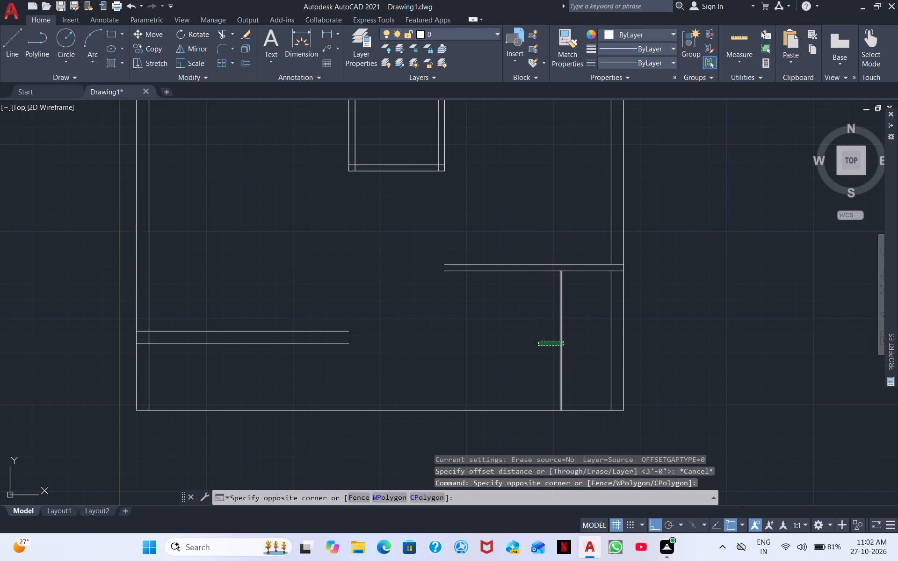
pyautogui.click(538, 341)
pyautogui.rightClick(575, 334)
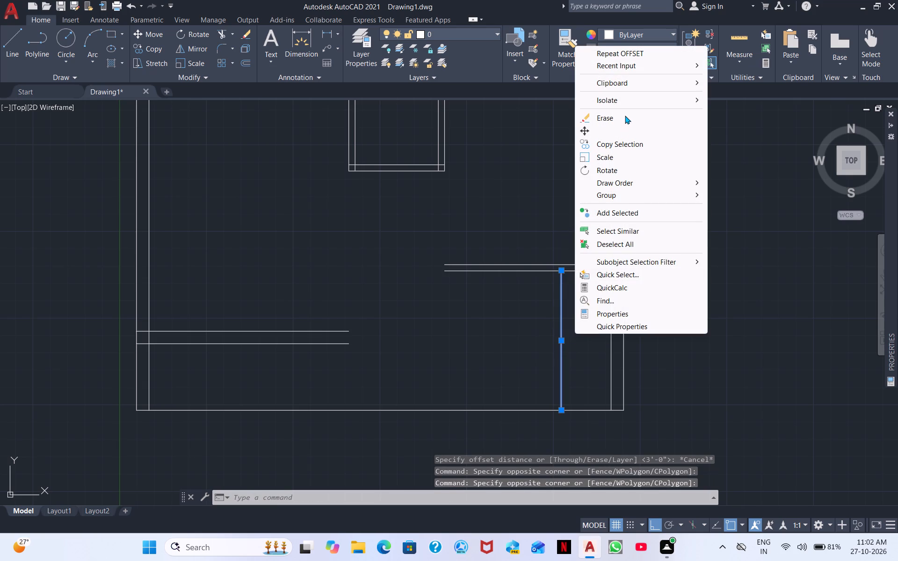
pyautogui.click(625, 115)
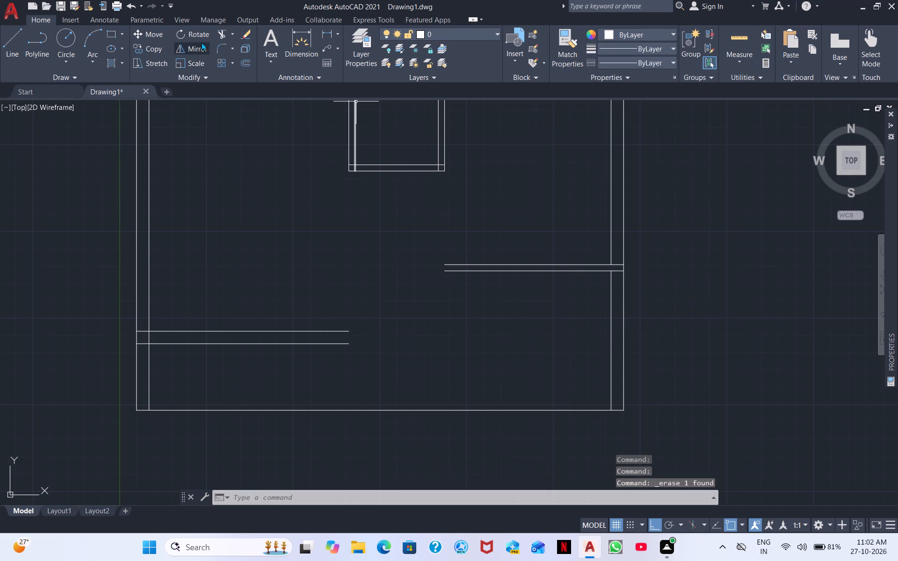
# Measure the east wall's inner face from the bottom wall line up to the partition's lower line.
pyautogui.click(321, 29)
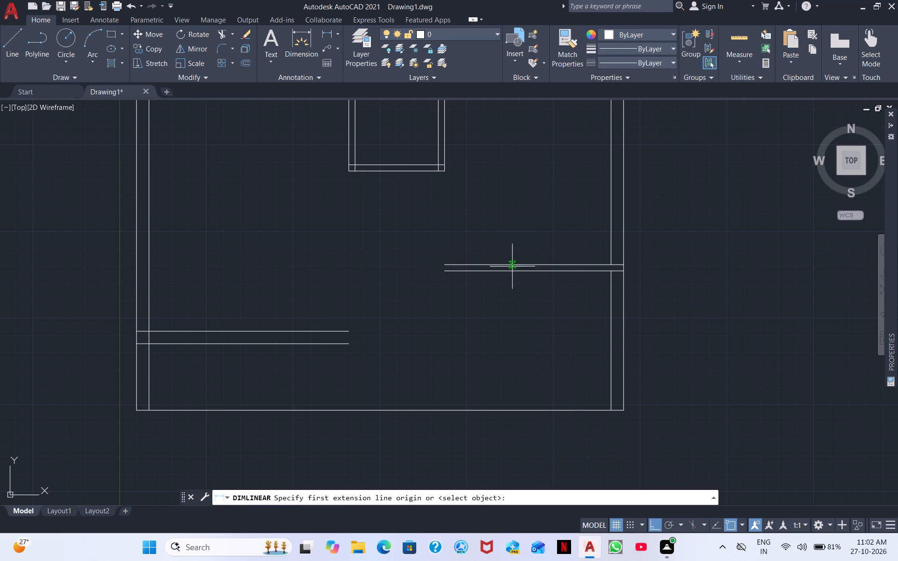
pyautogui.click(612, 406)
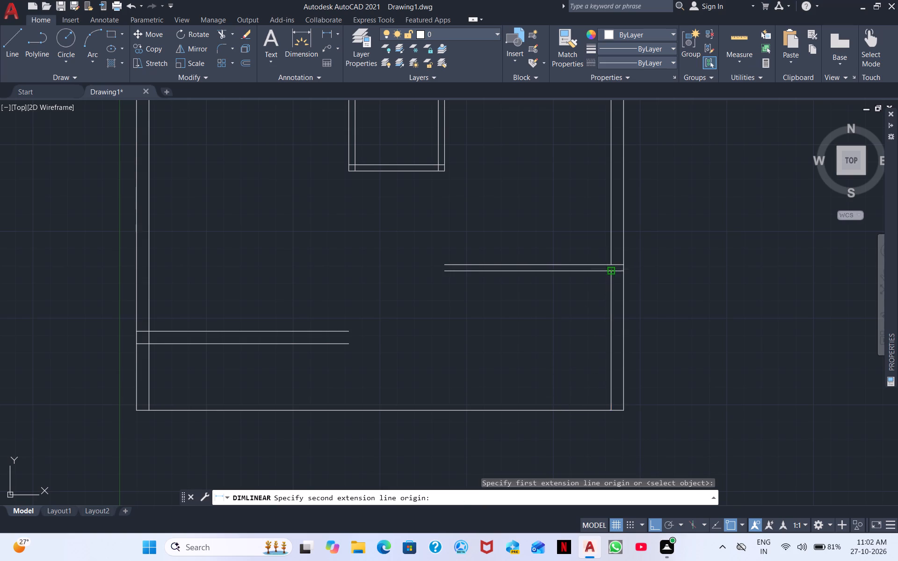
pyautogui.click(608, 270)
pyautogui.press('Escape')
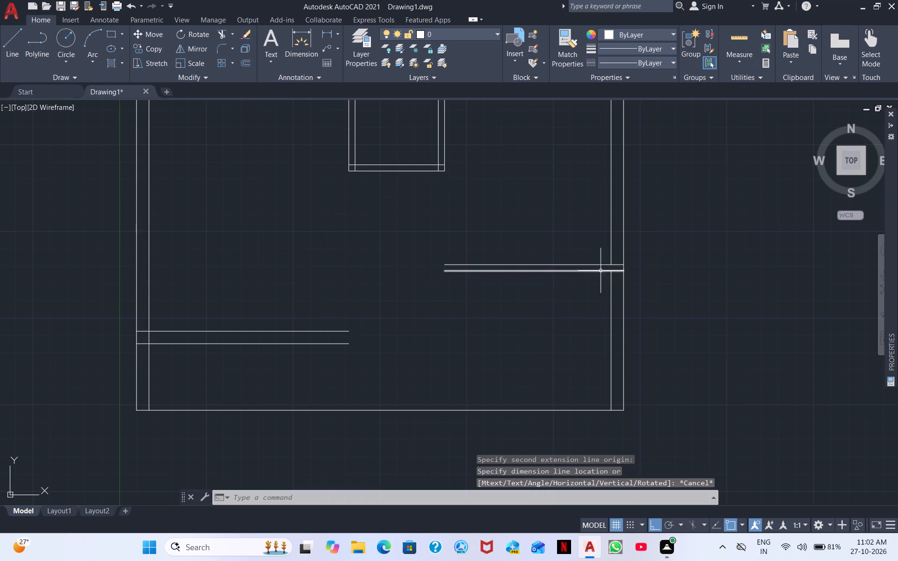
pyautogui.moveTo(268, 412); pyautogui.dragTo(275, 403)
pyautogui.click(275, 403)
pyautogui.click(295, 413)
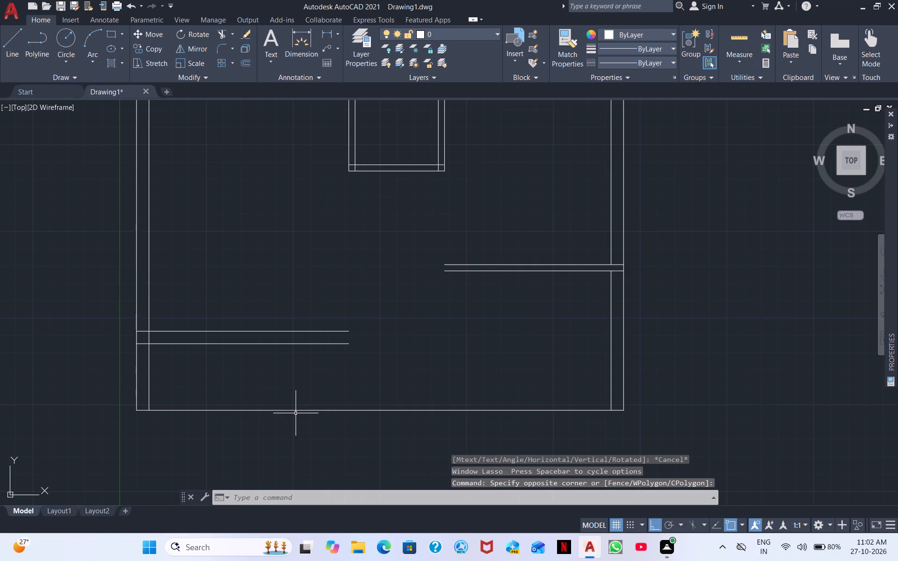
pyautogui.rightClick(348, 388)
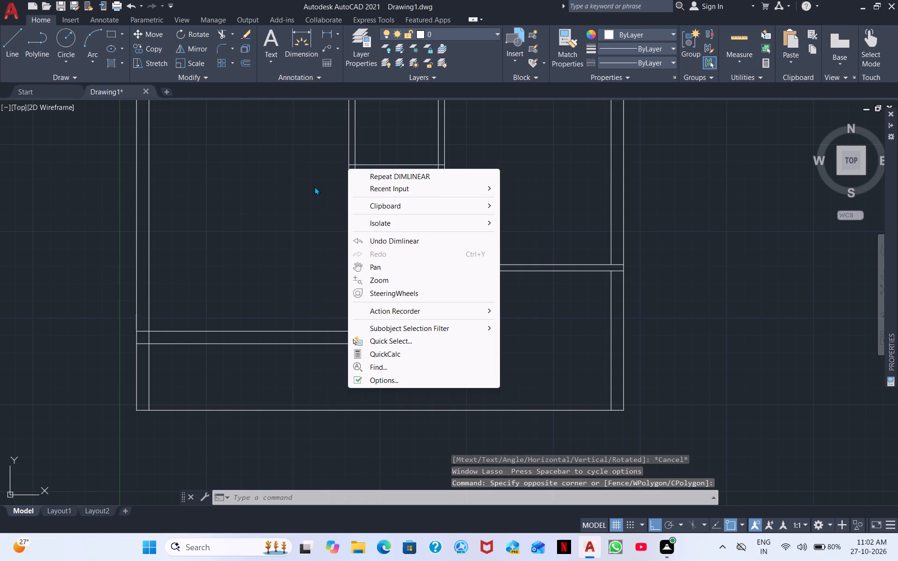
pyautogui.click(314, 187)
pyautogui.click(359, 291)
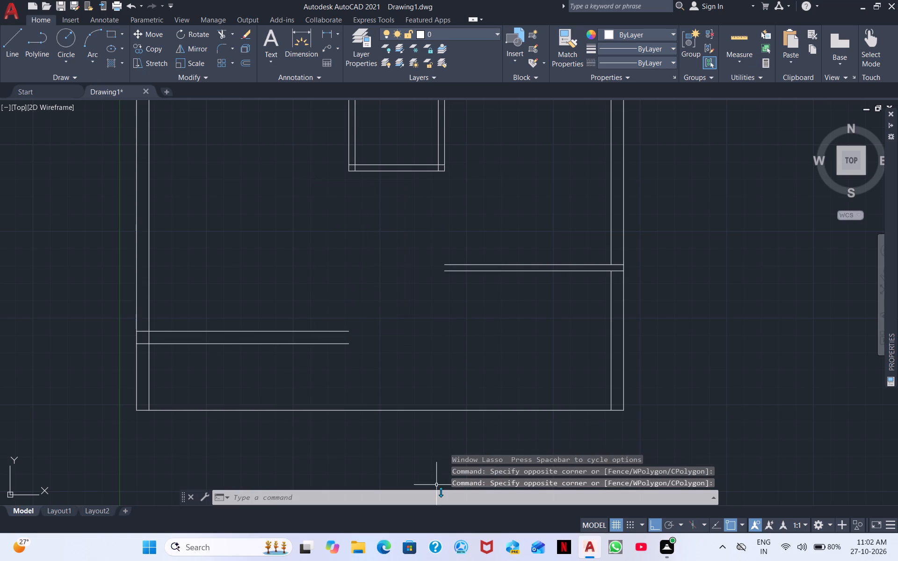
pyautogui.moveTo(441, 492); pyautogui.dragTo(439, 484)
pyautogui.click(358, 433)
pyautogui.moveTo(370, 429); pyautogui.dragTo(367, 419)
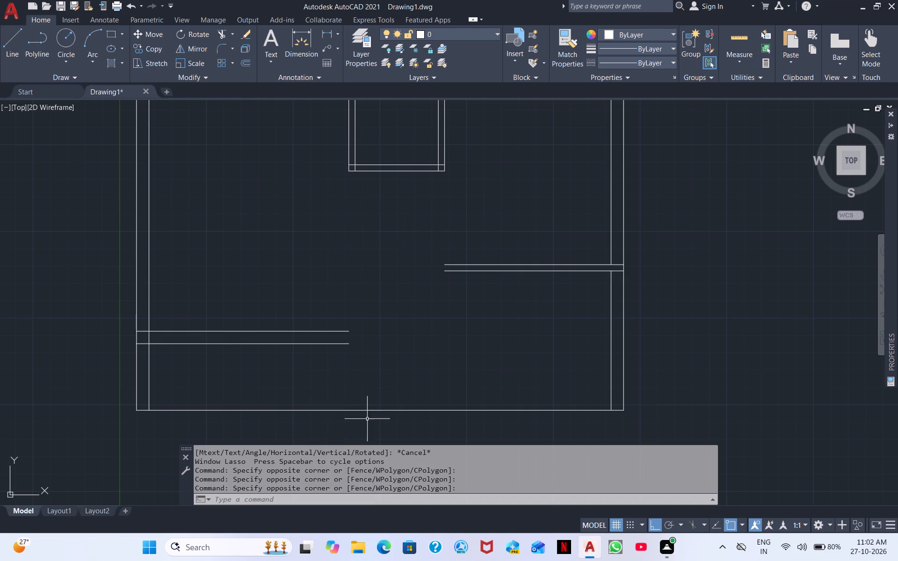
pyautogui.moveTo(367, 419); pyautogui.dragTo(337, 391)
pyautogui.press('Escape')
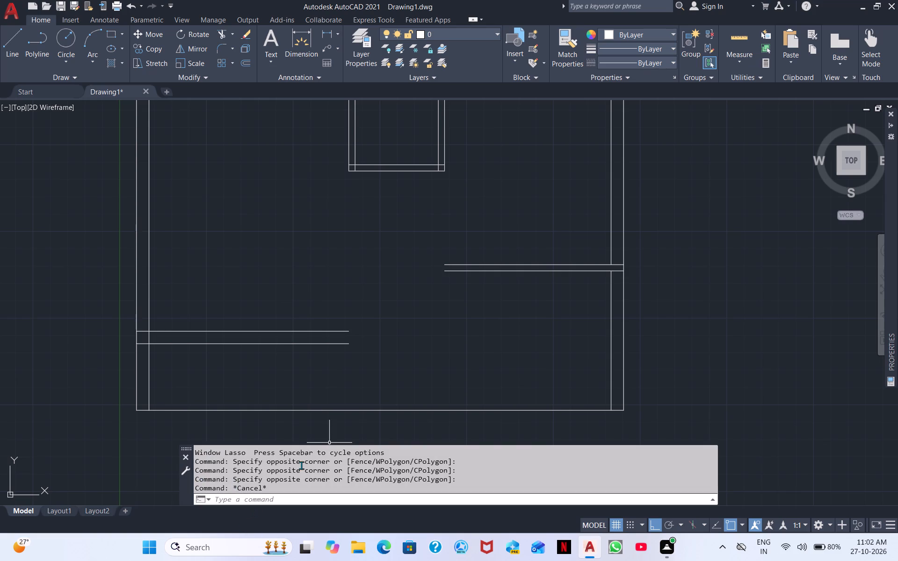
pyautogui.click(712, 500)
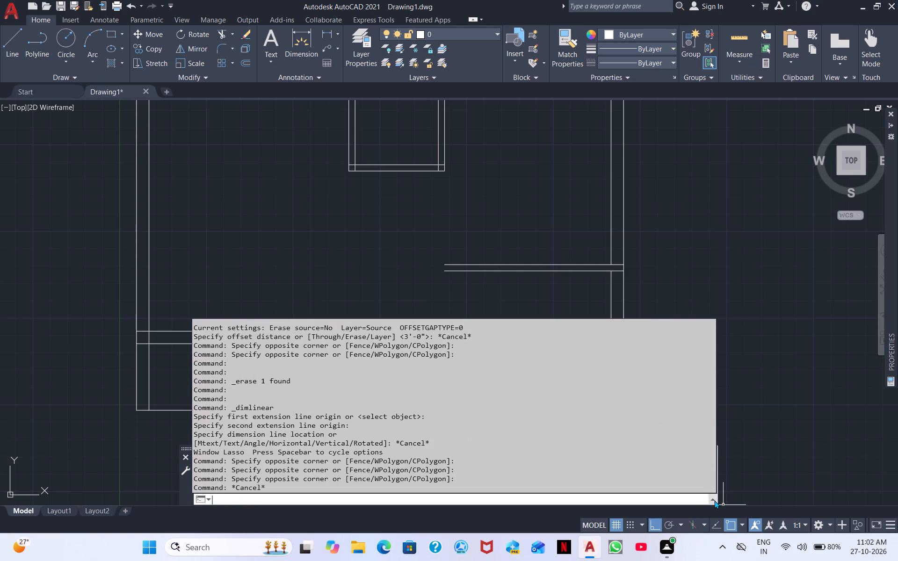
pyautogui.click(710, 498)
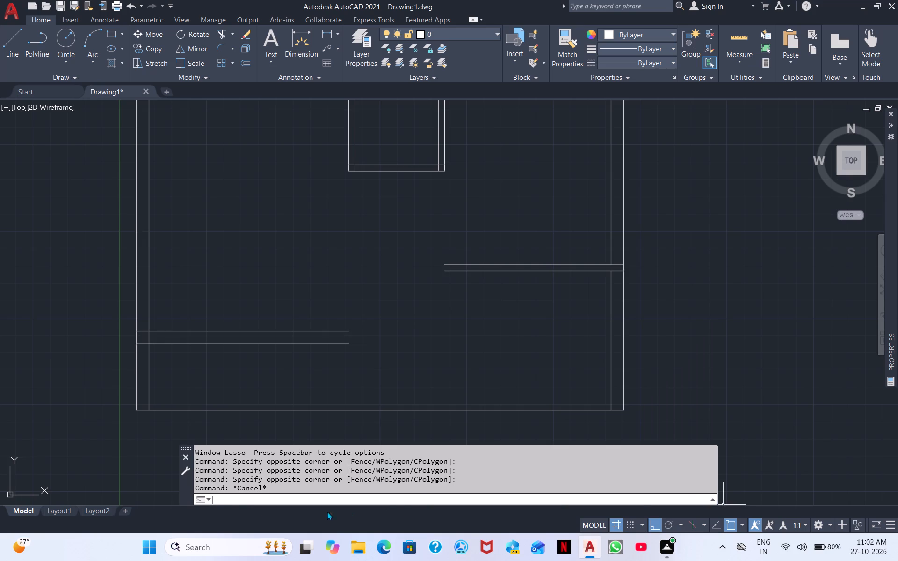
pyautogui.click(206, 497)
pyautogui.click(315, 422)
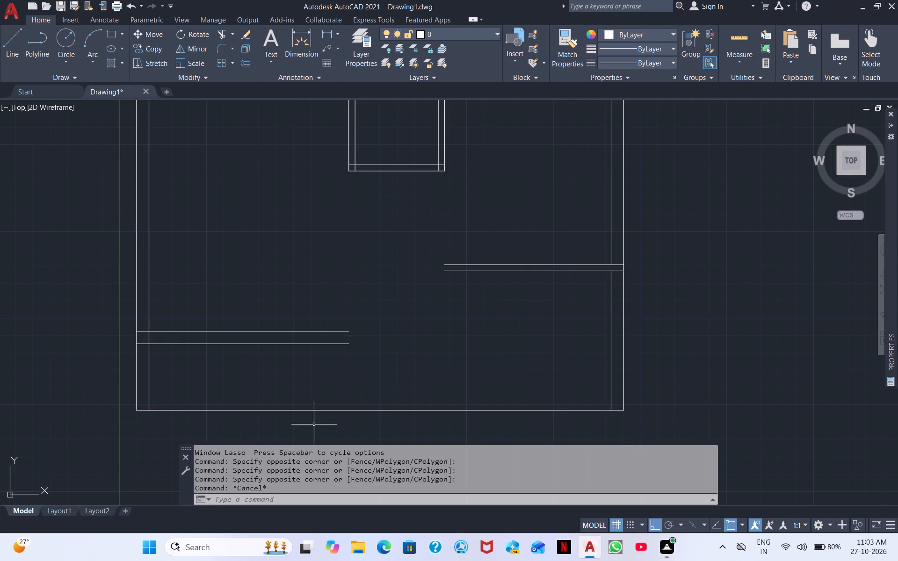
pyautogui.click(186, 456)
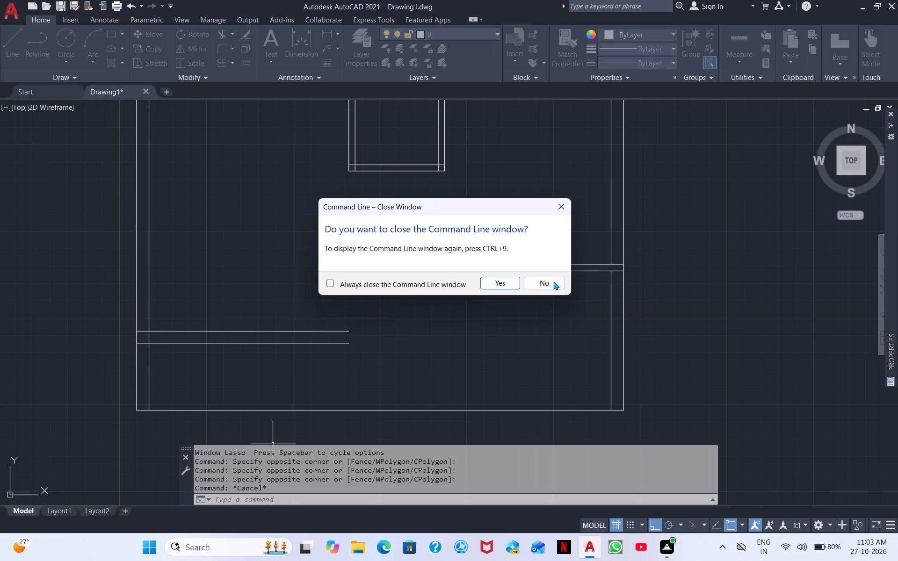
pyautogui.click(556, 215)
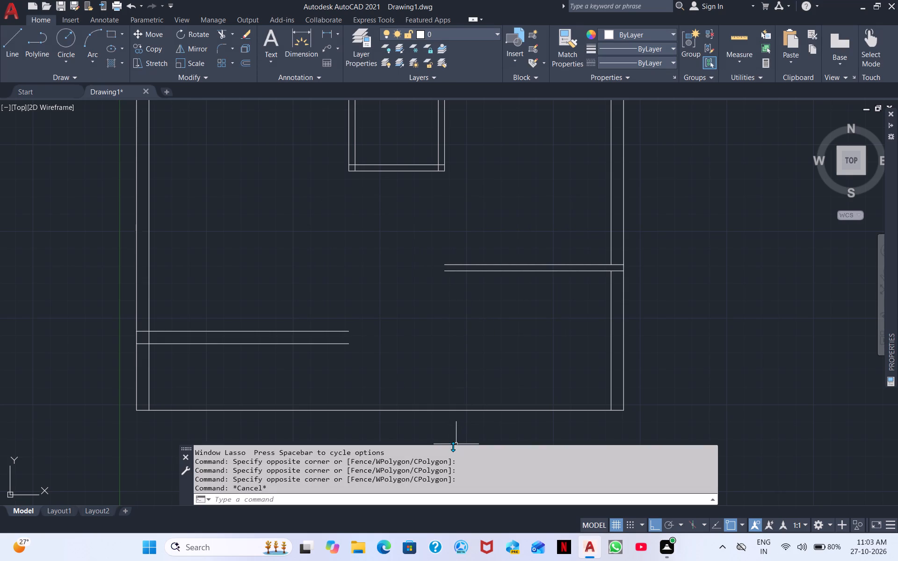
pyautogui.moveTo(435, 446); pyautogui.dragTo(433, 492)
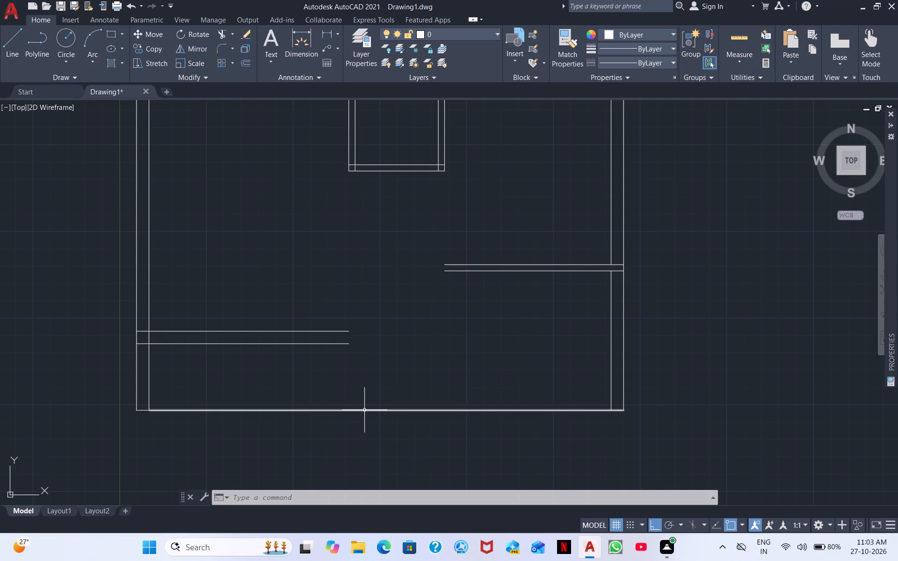
# Erase the long bottom wall line of the upper block.
pyautogui.click(364, 410)
pyautogui.rightClick(367, 405)
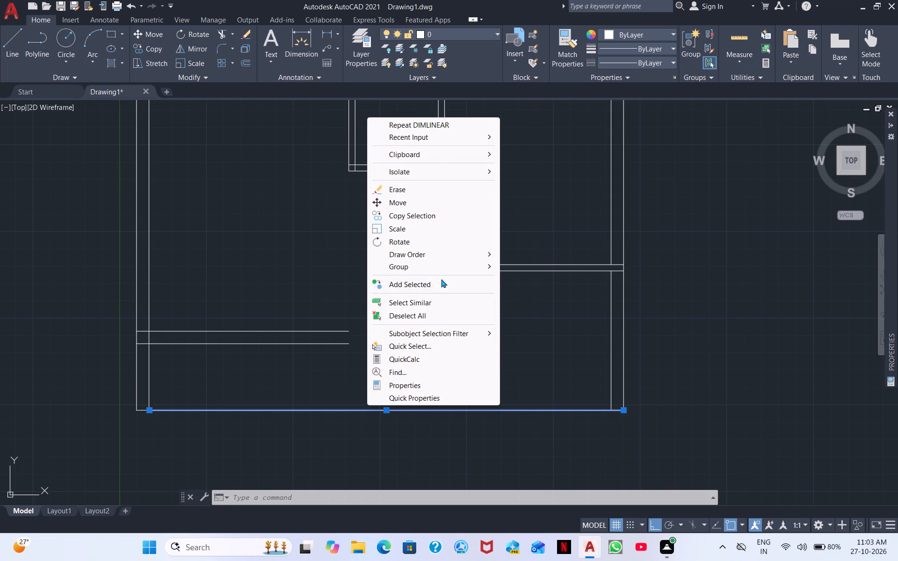
pyautogui.click(420, 189)
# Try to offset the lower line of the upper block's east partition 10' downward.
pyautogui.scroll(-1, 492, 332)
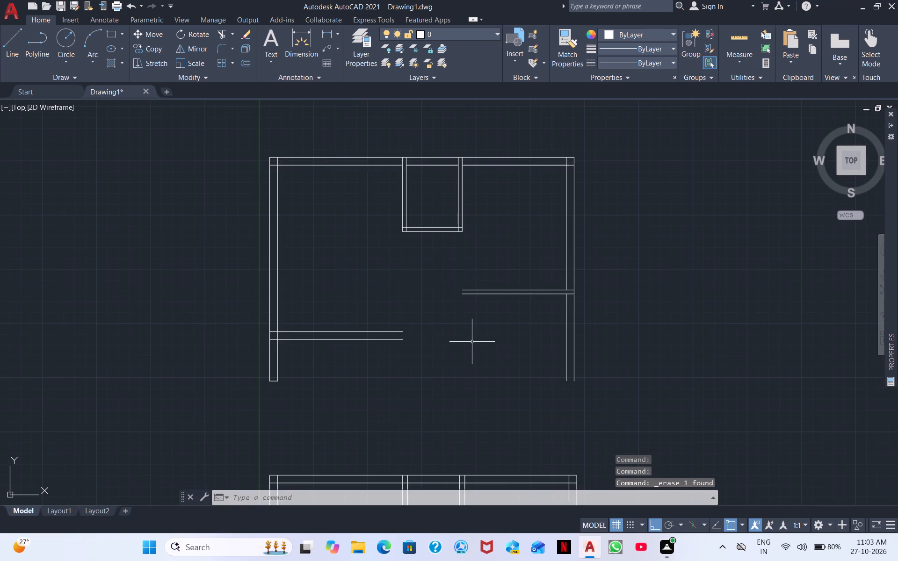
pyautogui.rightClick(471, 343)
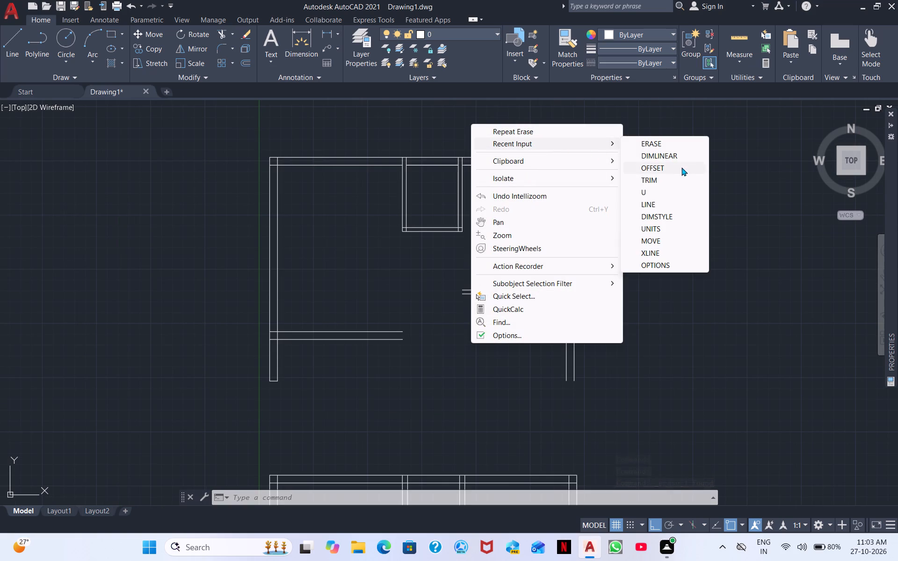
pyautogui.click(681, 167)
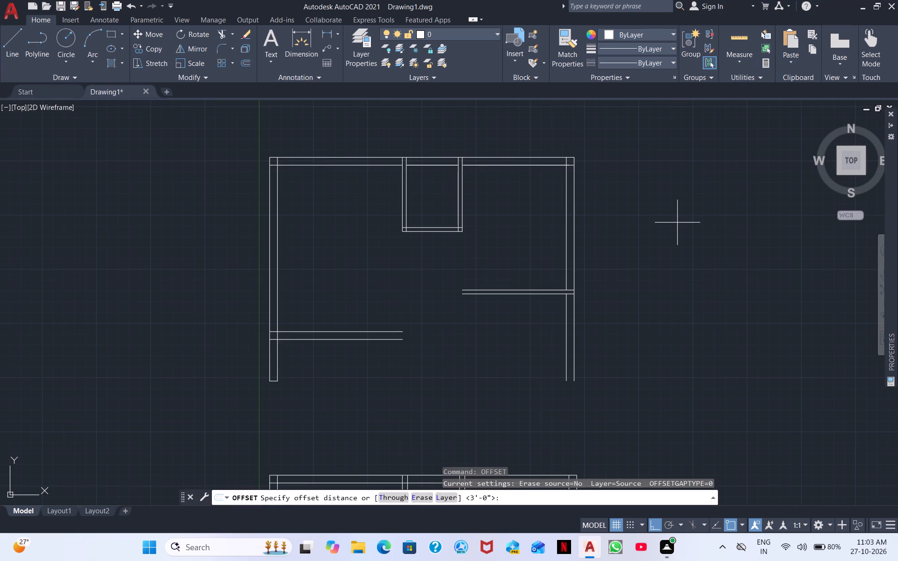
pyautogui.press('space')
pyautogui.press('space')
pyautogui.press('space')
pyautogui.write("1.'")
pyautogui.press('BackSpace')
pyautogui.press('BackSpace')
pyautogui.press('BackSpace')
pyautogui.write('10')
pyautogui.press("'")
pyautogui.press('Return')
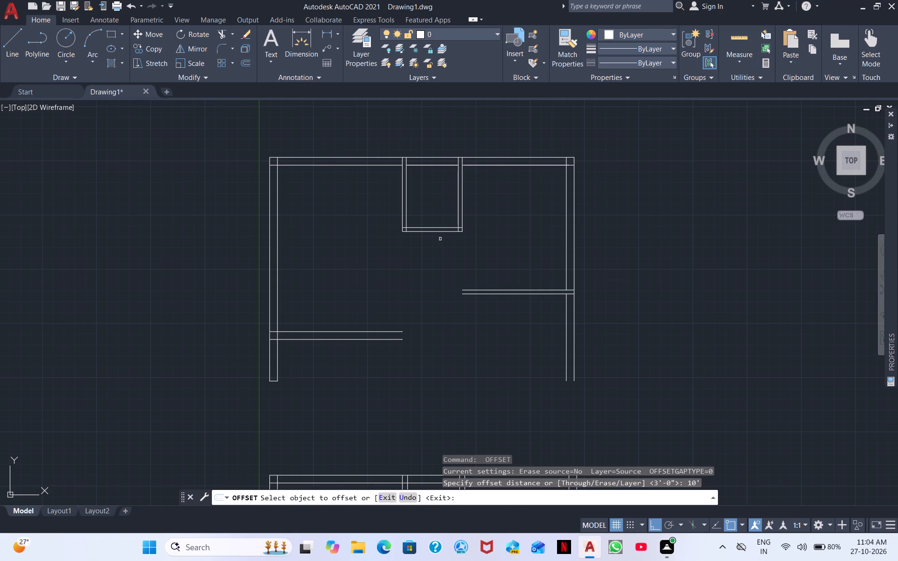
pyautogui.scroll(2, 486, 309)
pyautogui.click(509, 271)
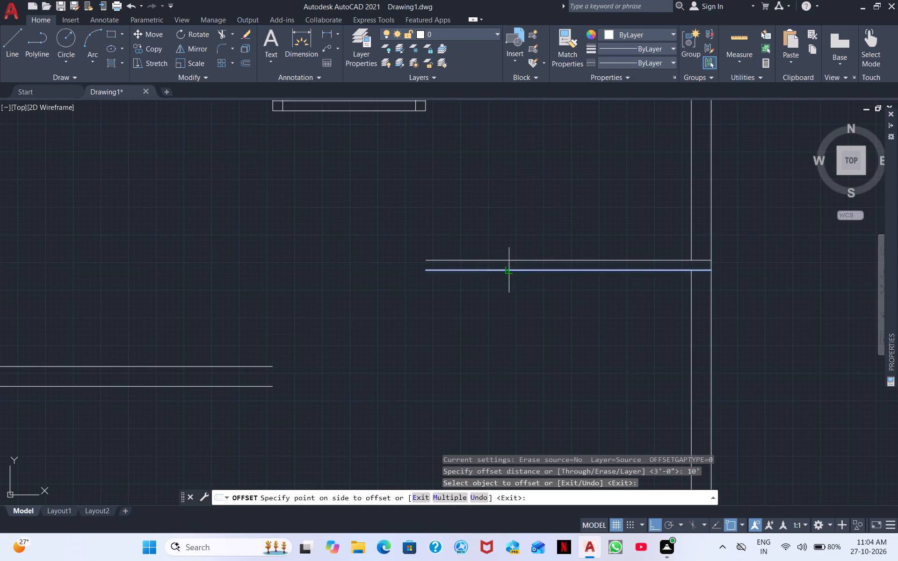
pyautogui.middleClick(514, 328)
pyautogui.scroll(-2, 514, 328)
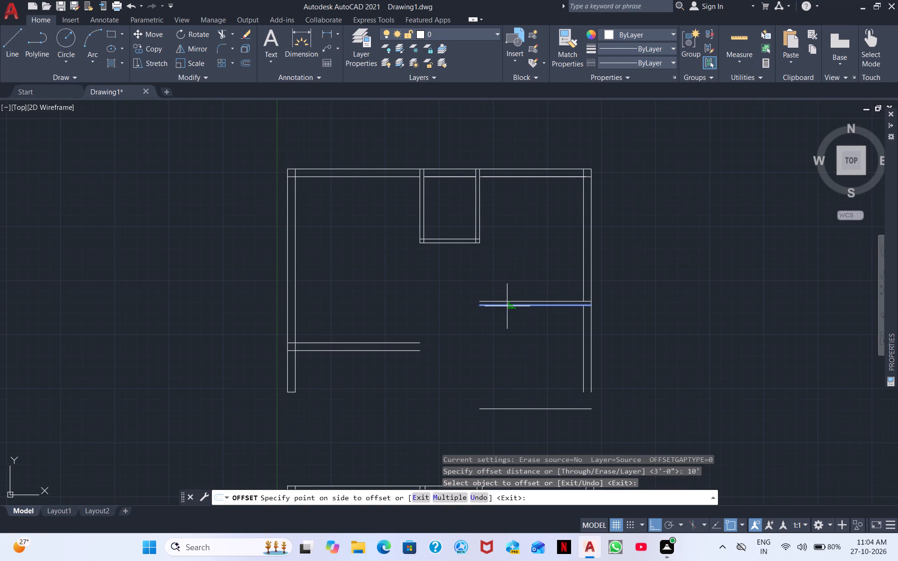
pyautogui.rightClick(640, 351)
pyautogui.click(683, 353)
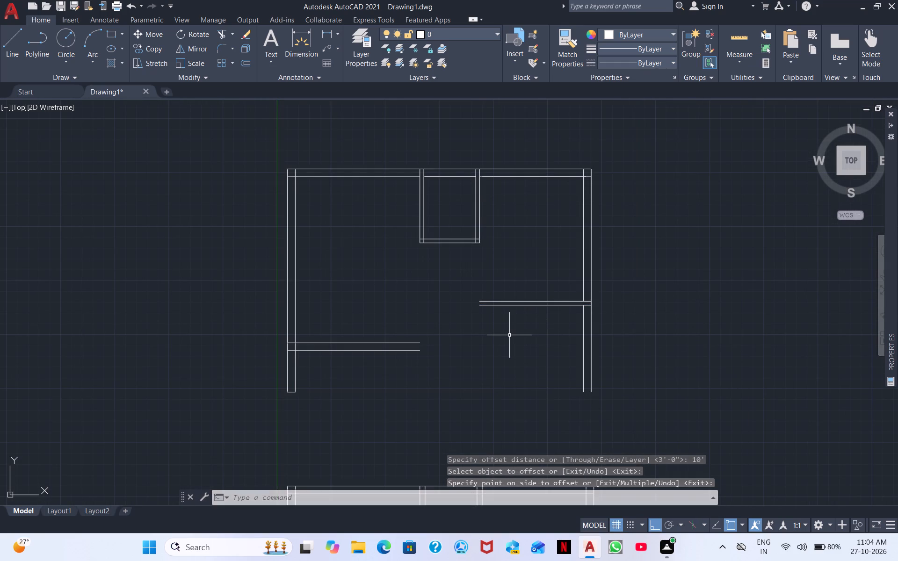
# Offset the lower line of the upper block's east partition 9' downward.
pyautogui.write("9'")
pyautogui.press('Return')
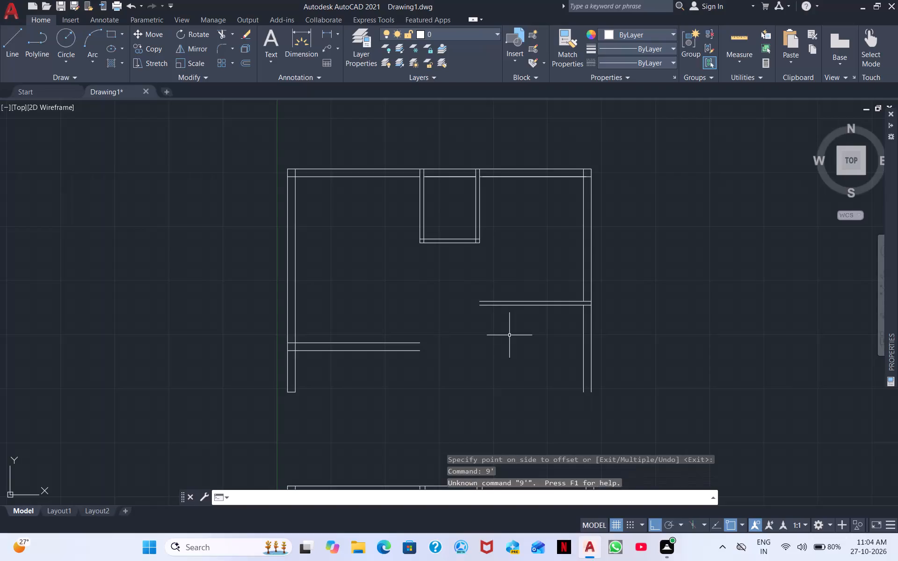
pyautogui.scroll(1, 410, 116)
pyautogui.moveTo(594, 340); pyautogui.dragTo(461, 120, button='middle')
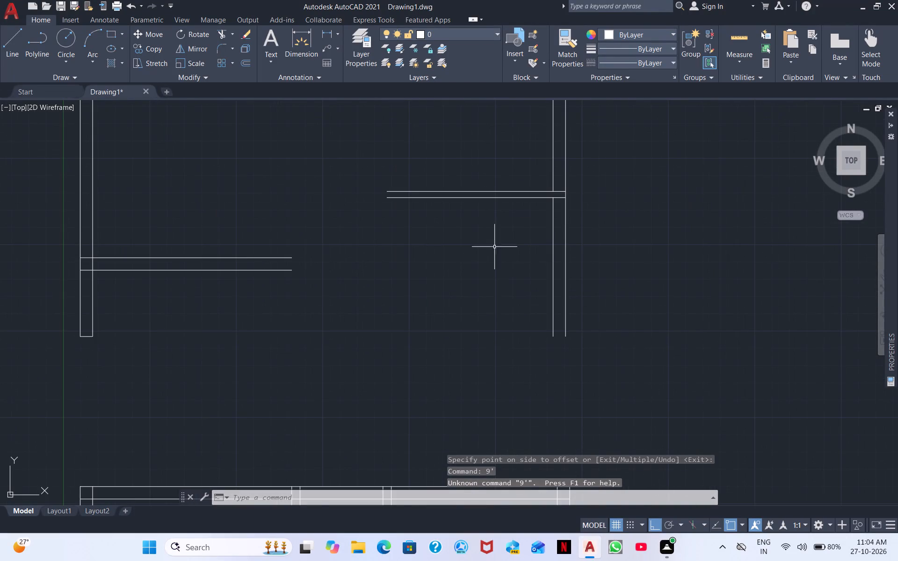
pyautogui.rightClick(458, 233)
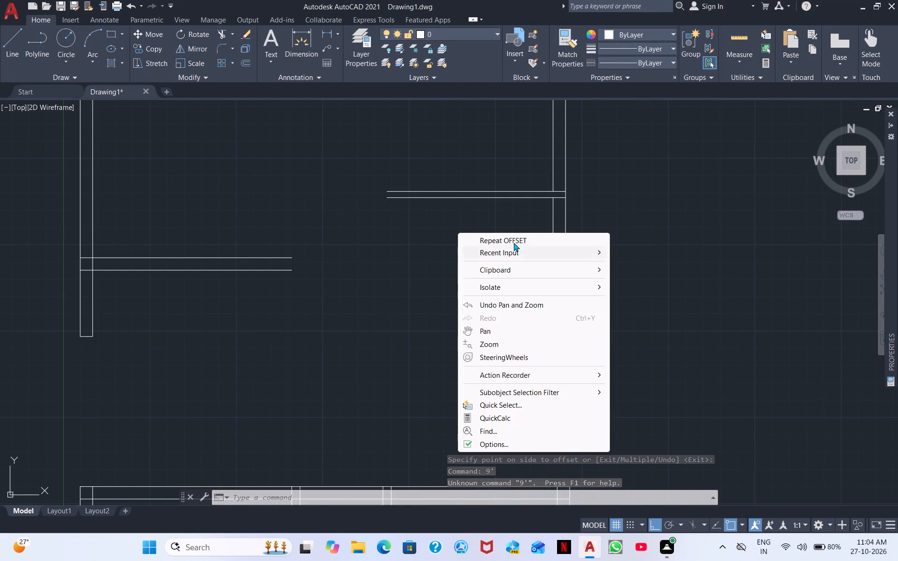
pyautogui.click(515, 240)
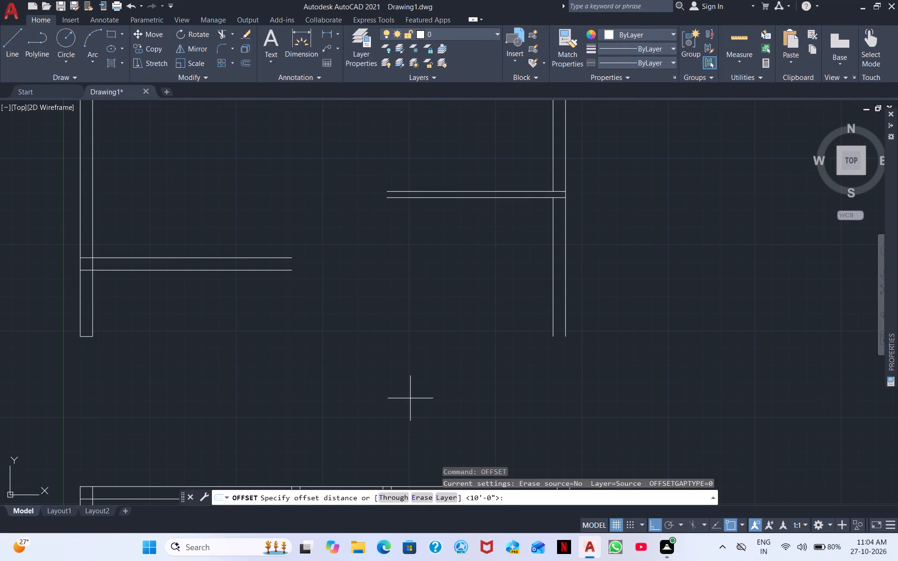
pyautogui.press('space')
pyautogui.press('space')
pyautogui.press('space')
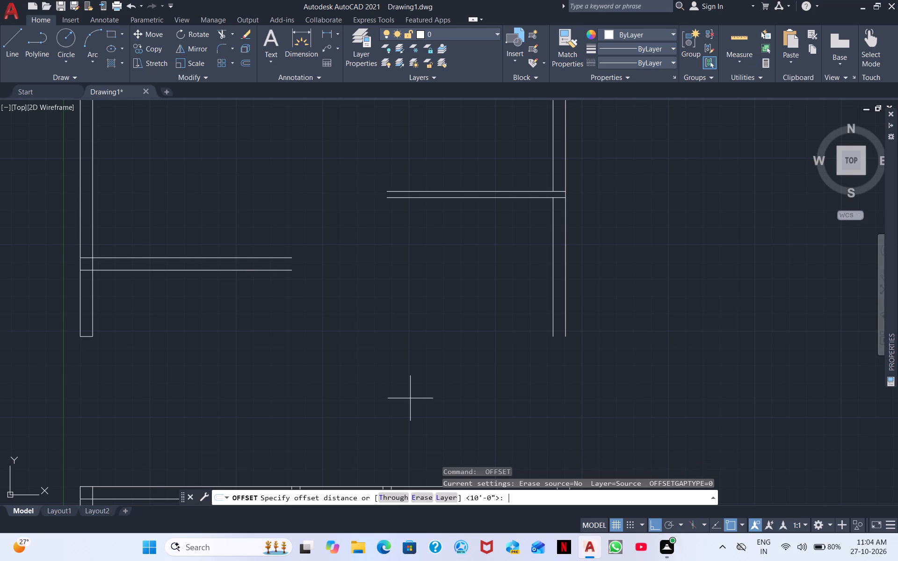
pyautogui.write("9'")
pyautogui.press('Return')
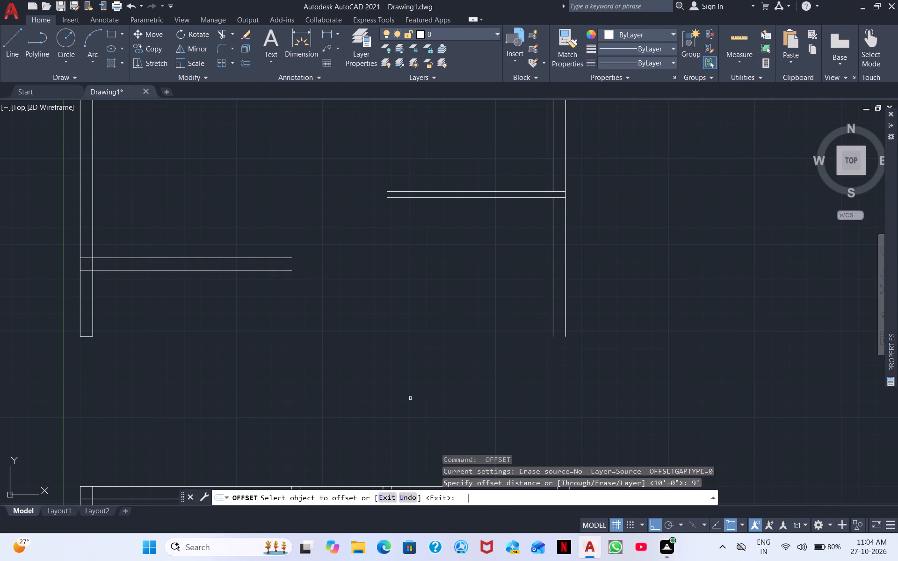
pyautogui.click(485, 197)
pyautogui.click(468, 259)
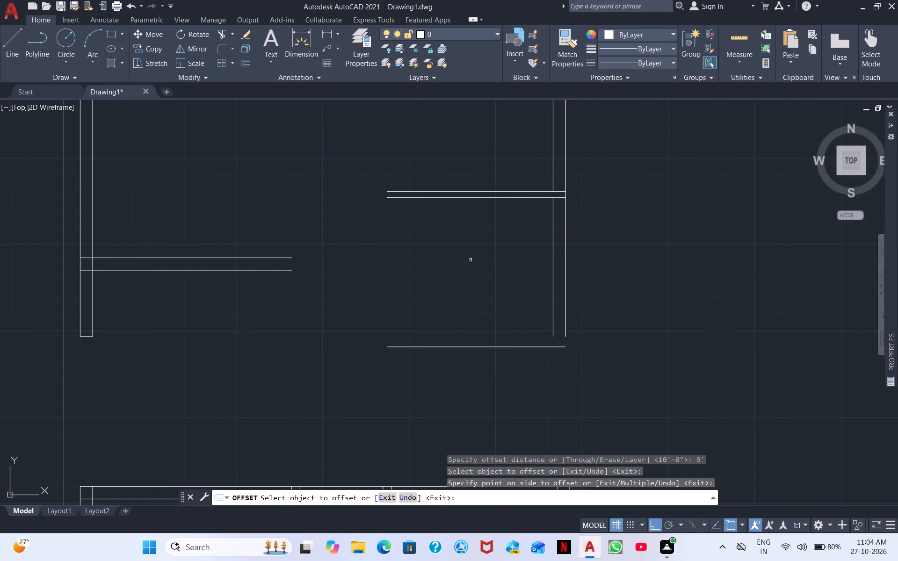
pyautogui.scroll(-1, 471, 260)
pyautogui.moveTo(502, 278); pyautogui.dragTo(366, 321, button='middle')
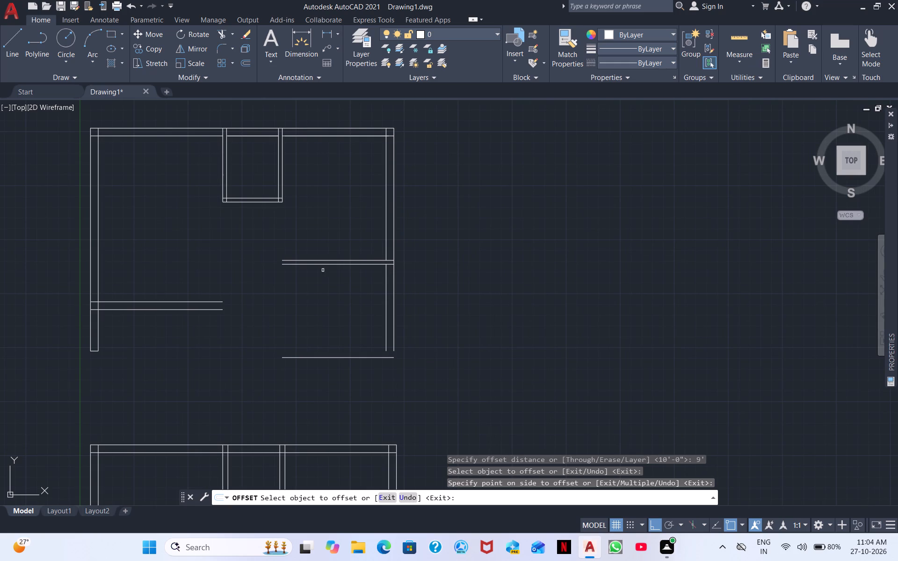
pyautogui.rightClick(522, 162)
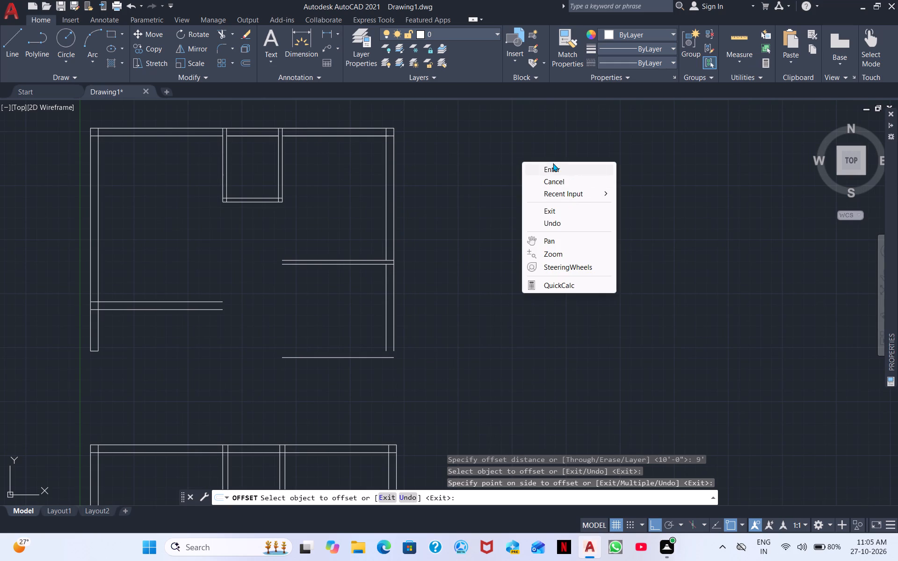
pyautogui.click(553, 162)
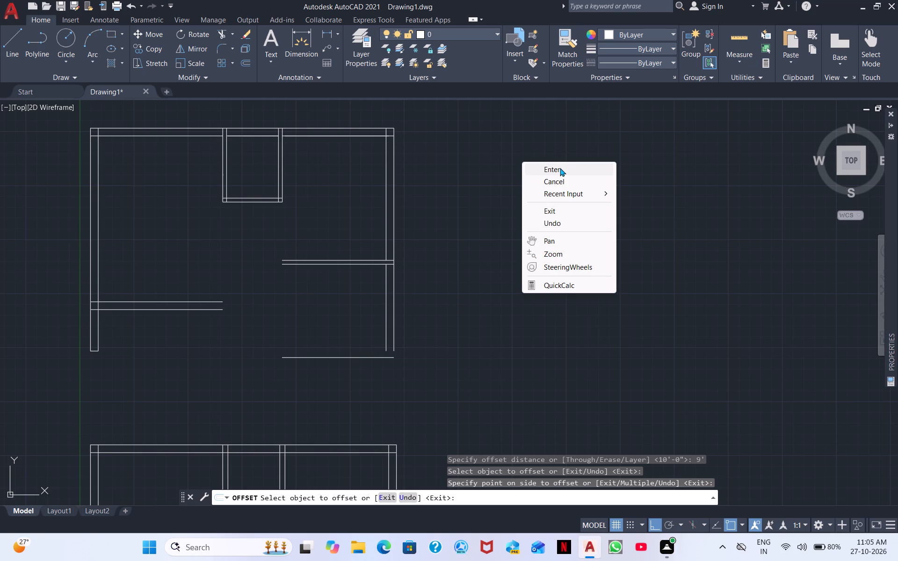
pyautogui.click(565, 167)
# Measure the east wall's inner face from the top wall's inner line down to the partition's upper line.
pyautogui.click(326, 35)
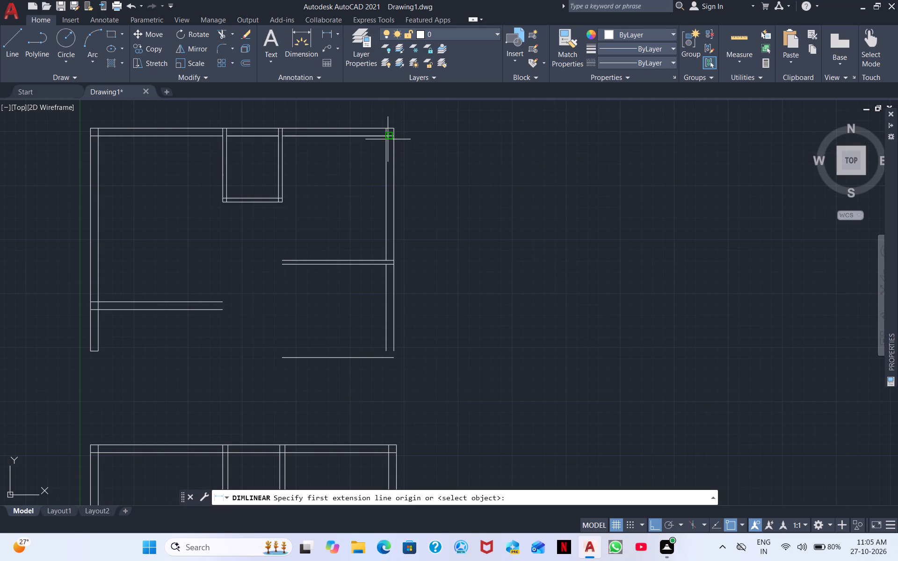
pyautogui.scroll(4, 384, 141)
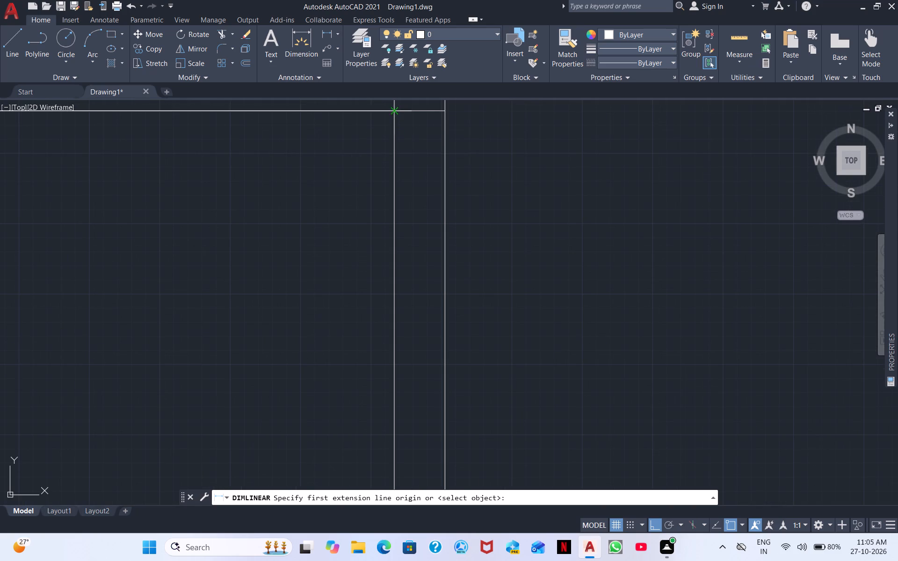
pyautogui.click(397, 110)
pyautogui.moveTo(418, 367); pyautogui.dragTo(384, 201, button='middle')
pyautogui.scroll(-4, 354, 360)
pyautogui.moveTo(354, 366); pyautogui.dragTo(348, 223, button='middle')
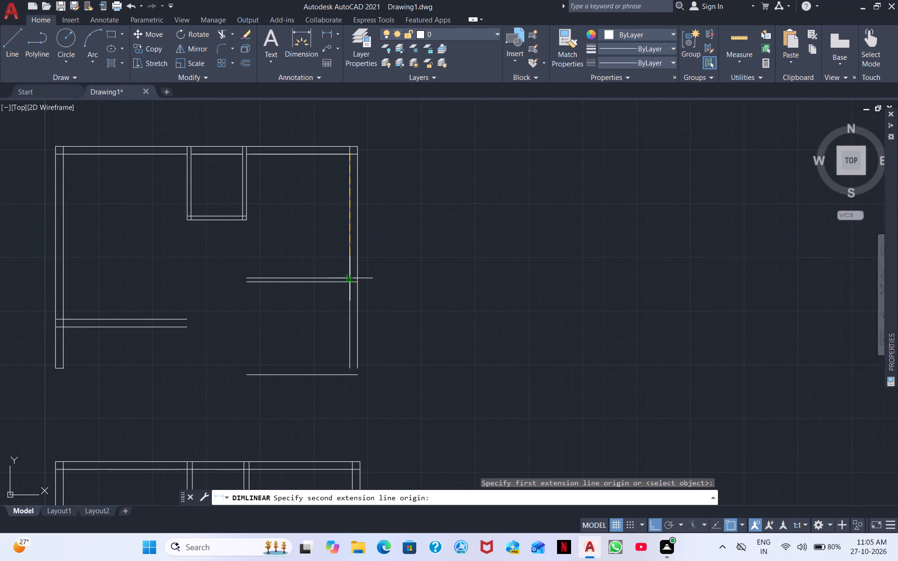
pyautogui.click(348, 279)
pyautogui.rightClick(456, 251)
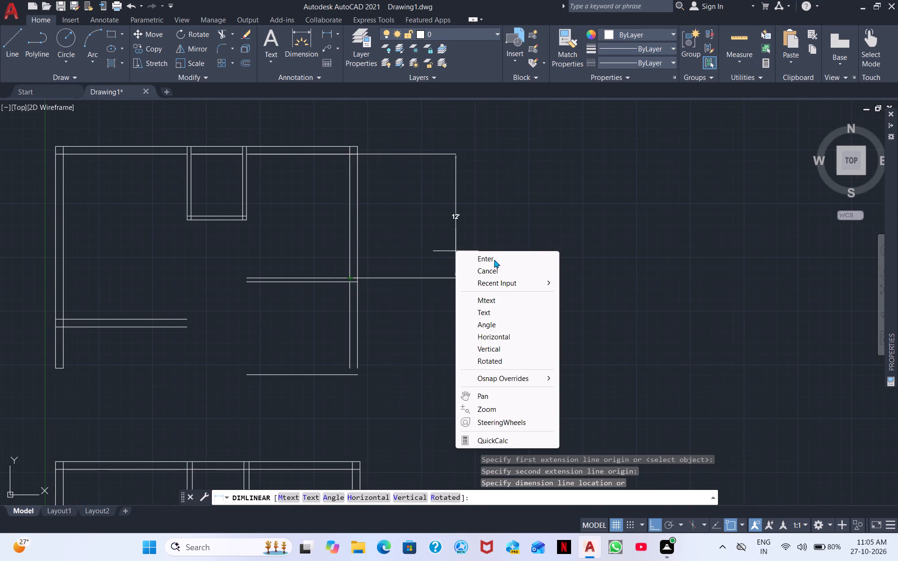
pyautogui.click(494, 259)
# Measure the east wall's inner face from the partition's lower line down to the new bottom line.
pyautogui.rightClick(448, 281)
pyautogui.click(481, 292)
pyautogui.scroll(1, 380, 297)
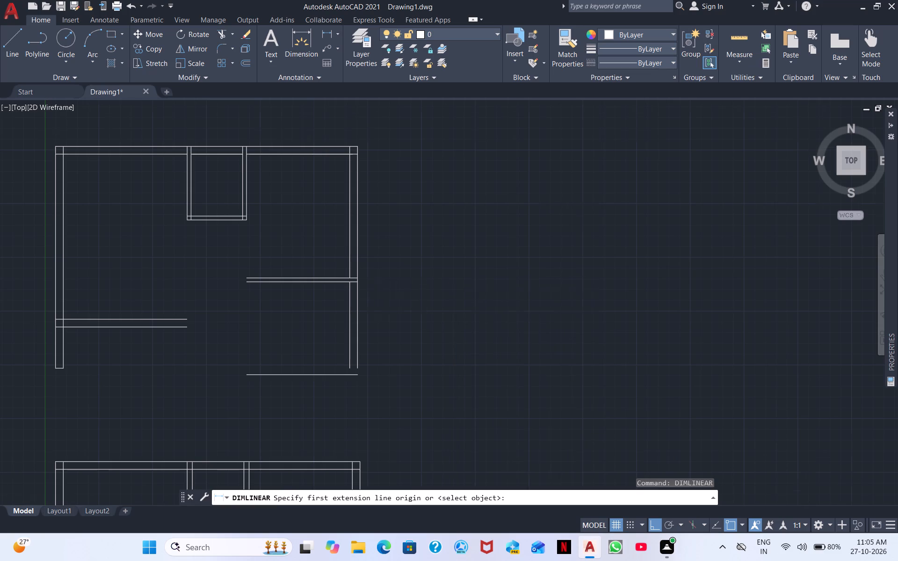
pyautogui.scroll(3, 380, 297)
pyautogui.click(210, 190)
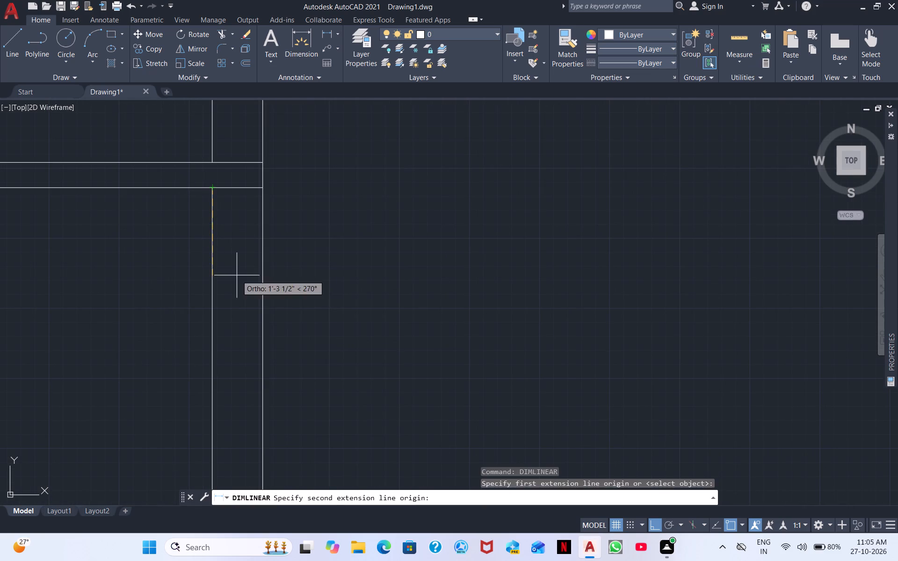
pyautogui.moveTo(237, 275); pyautogui.dragTo(356, 79, button='middle')
pyautogui.scroll(-3, 362, 333)
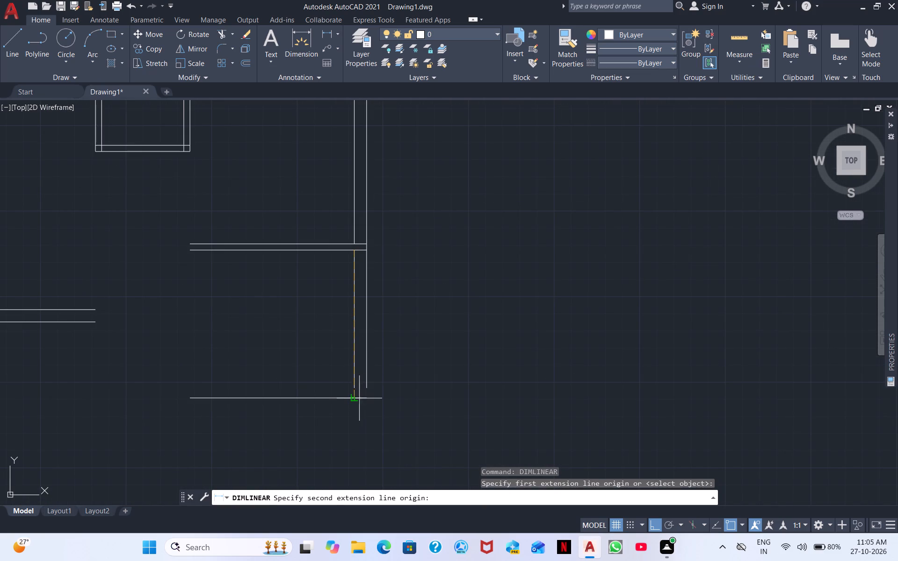
pyautogui.click(357, 399)
pyautogui.rightClick(468, 370)
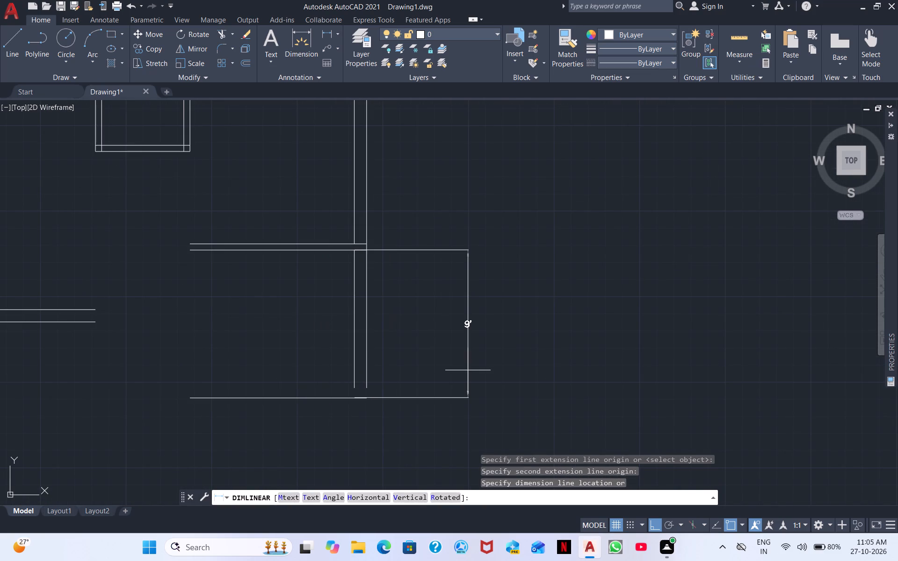
pyautogui.click(513, 181)
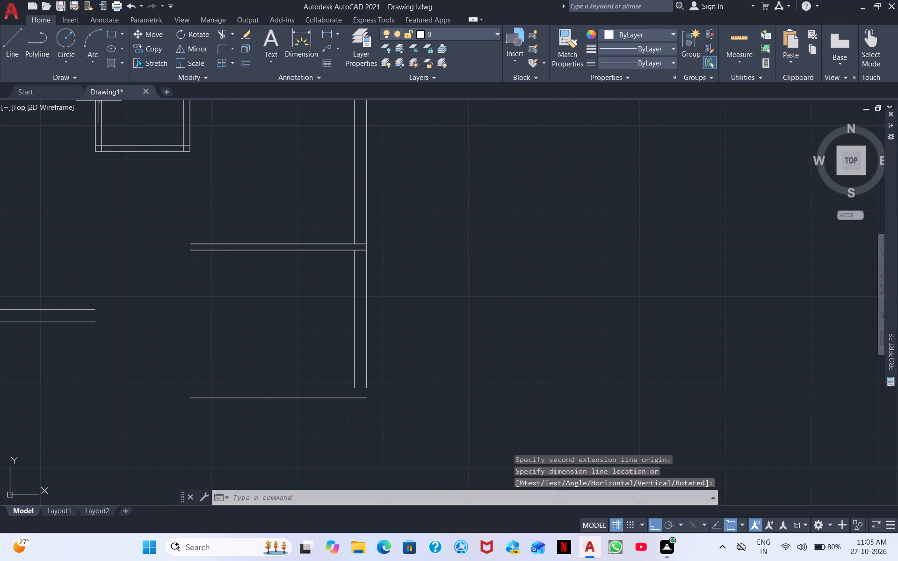
# Extend both lines of the upper block's east wall down to the new bottom line.
pyautogui.click(218, 28)
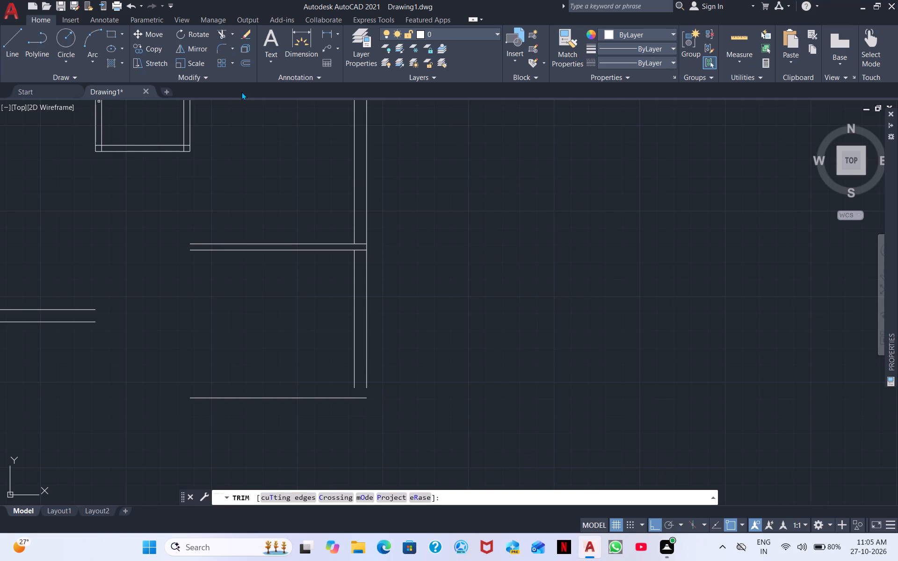
pyautogui.keyDown('shift'); pyautogui.moveTo(347, 332); pyautogui.dragTo(379, 331); pyautogui.keyUp('shift')
pyautogui.rightClick(463, 312)
pyautogui.click(503, 314)
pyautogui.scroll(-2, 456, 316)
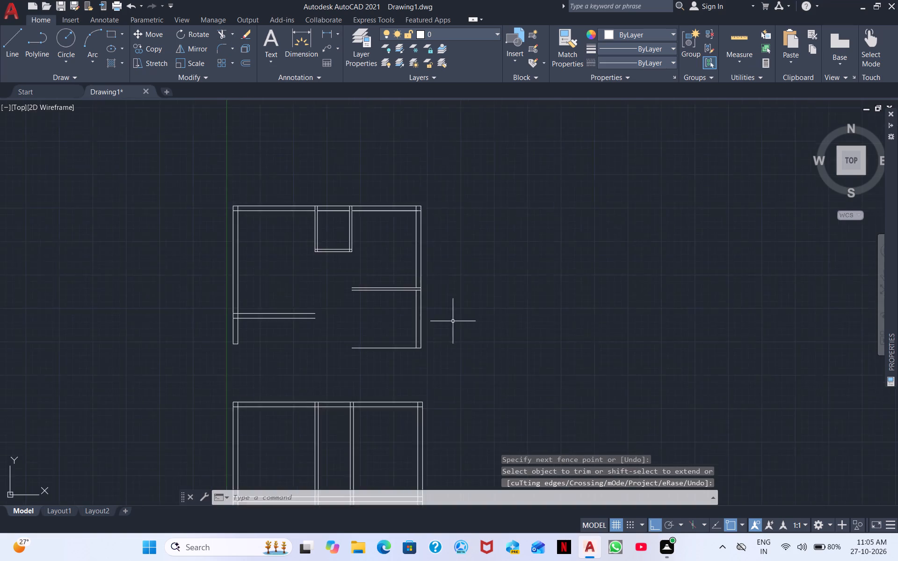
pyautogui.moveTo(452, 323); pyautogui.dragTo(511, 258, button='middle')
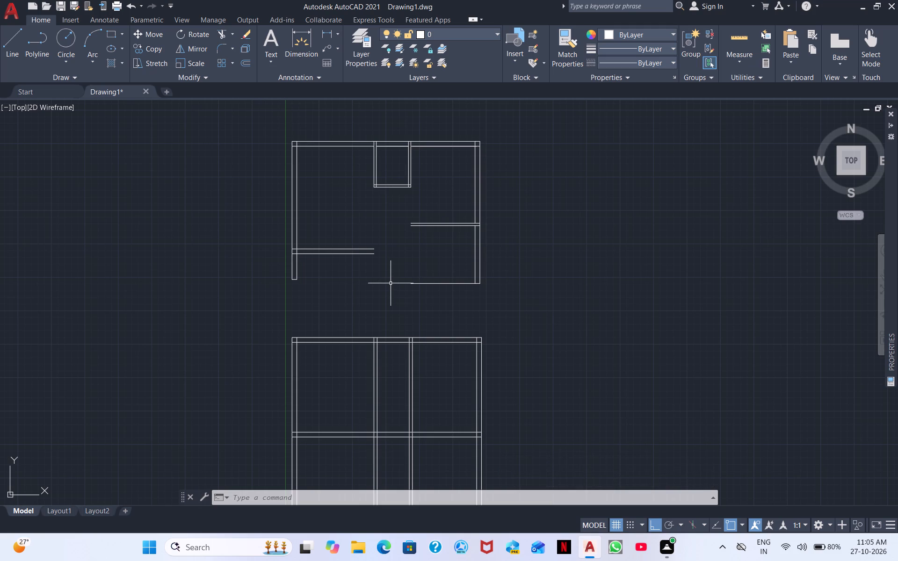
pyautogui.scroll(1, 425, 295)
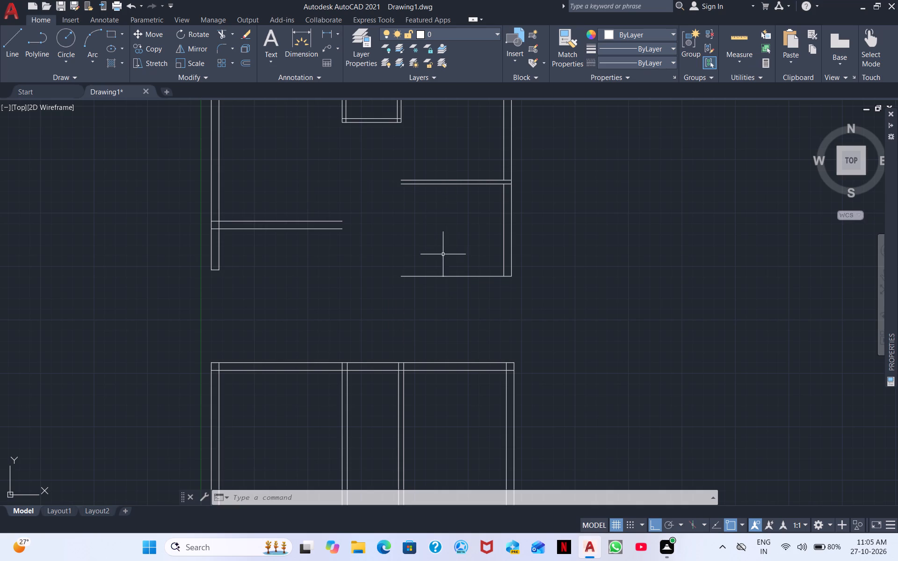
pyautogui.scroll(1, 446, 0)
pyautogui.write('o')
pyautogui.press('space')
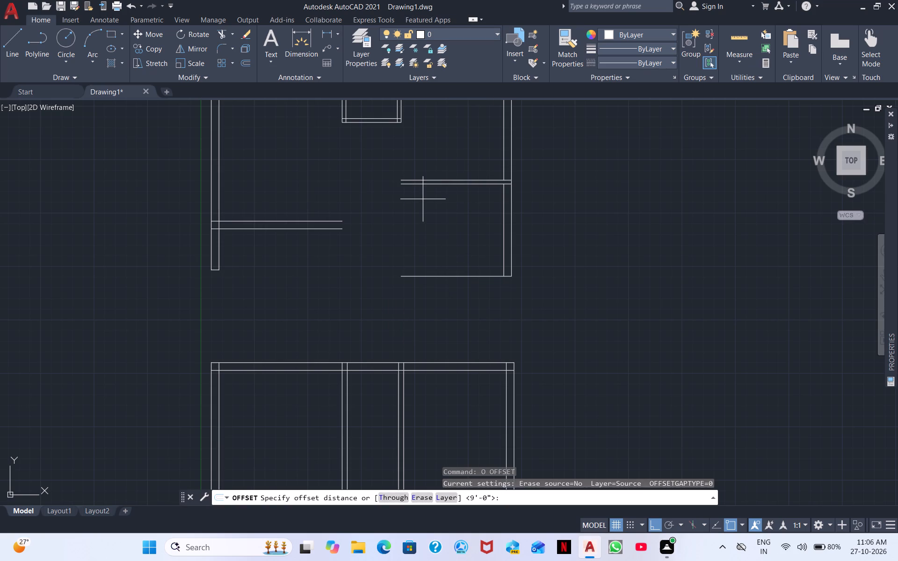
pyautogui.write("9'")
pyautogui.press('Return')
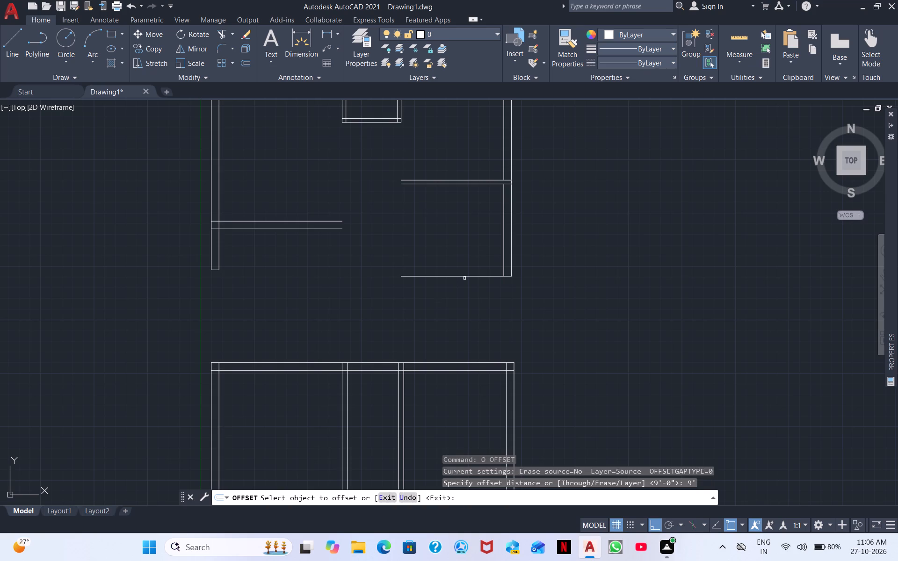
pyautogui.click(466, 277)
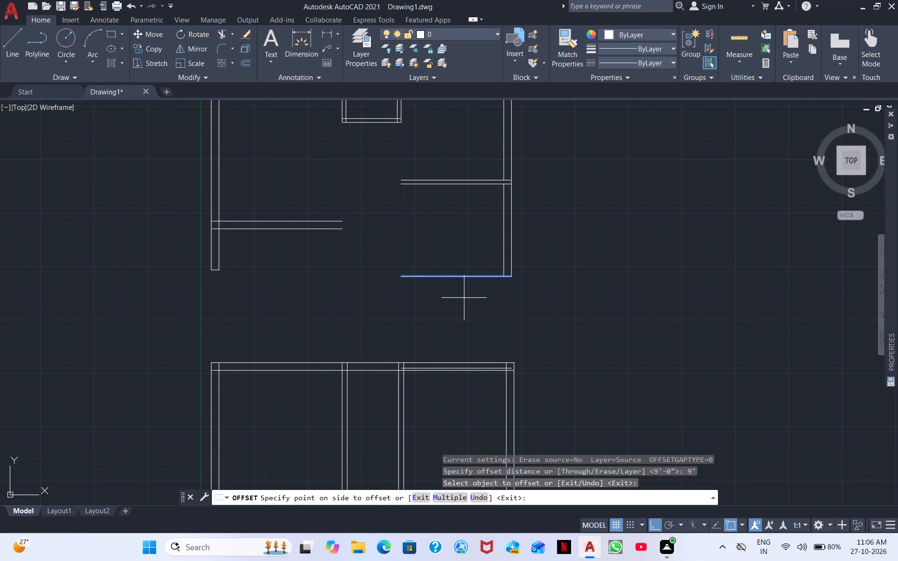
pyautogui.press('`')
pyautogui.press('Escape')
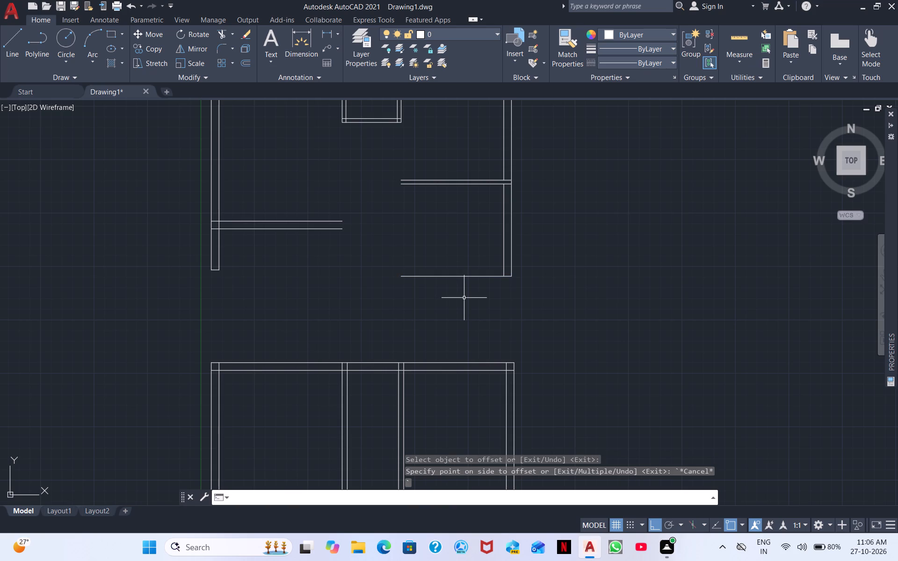
# Offset the upper block's new bottom line 9" downward to form the wall thickness below the east room.
pyautogui.press('space')
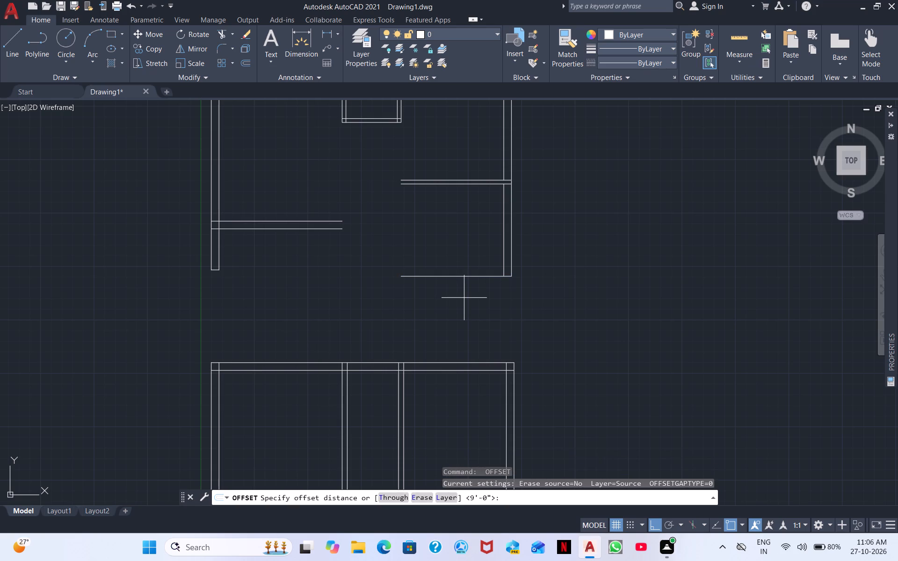
pyautogui.press('8')
pyautogui.hotkey('shift', '"')
pyautogui.press('BackSpace')
pyautogui.press('BackSpace')
pyautogui.write('9"')
pyautogui.press('Return')
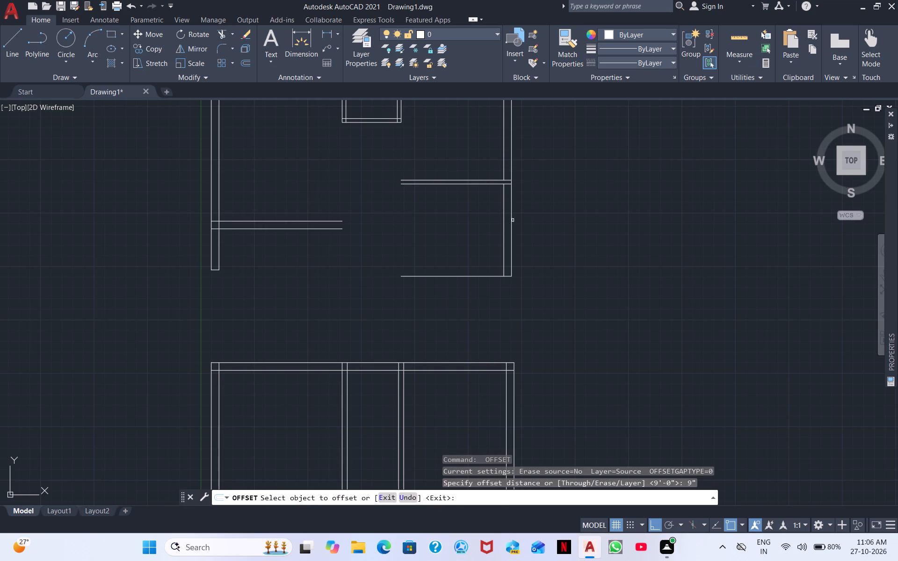
pyautogui.click(440, 275)
pyautogui.click(432, 296)
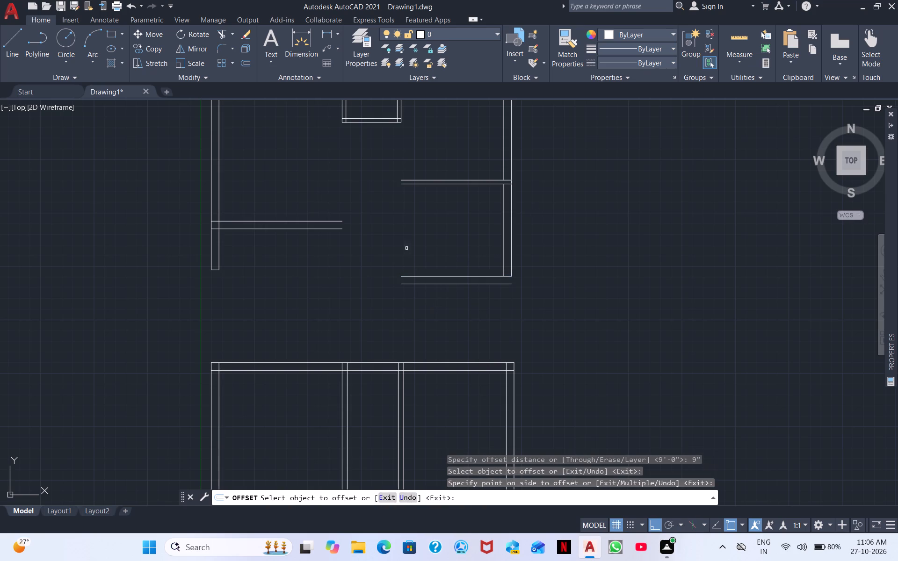
# Extend both lines of the upper block's east wall down to the bottom wall's outer line.
pyautogui.click(217, 34)
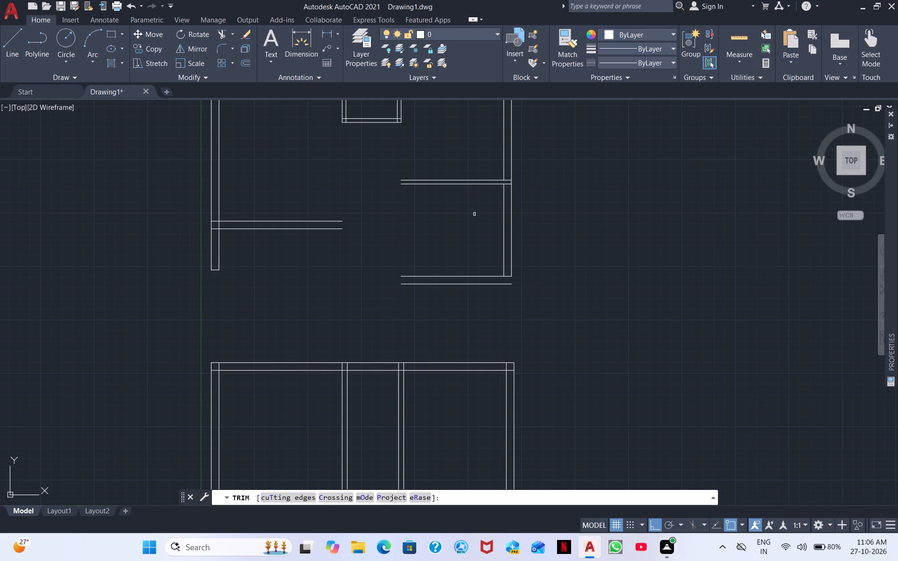
pyautogui.keyDown('shift'); pyautogui.moveTo(515, 261); pyautogui.dragTo(474, 269); pyautogui.keyUp('shift')
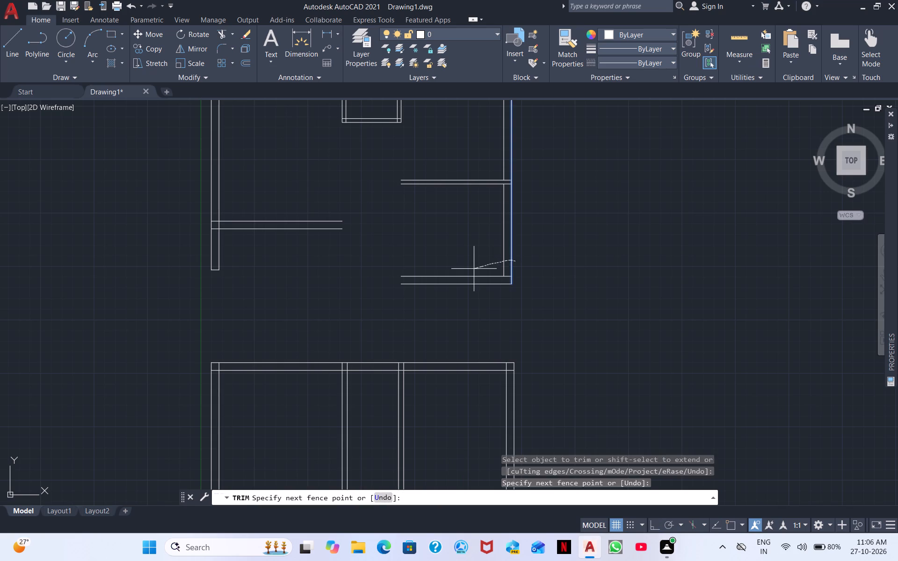
pyautogui.keyDown('shift'); pyautogui.moveTo(474, 269); pyautogui.dragTo(472, 270); pyautogui.keyUp('shift')
pyautogui.moveTo(439, 245); pyautogui.dragTo(498, 269, button='middle')
pyautogui.scroll(-1, 504, 247)
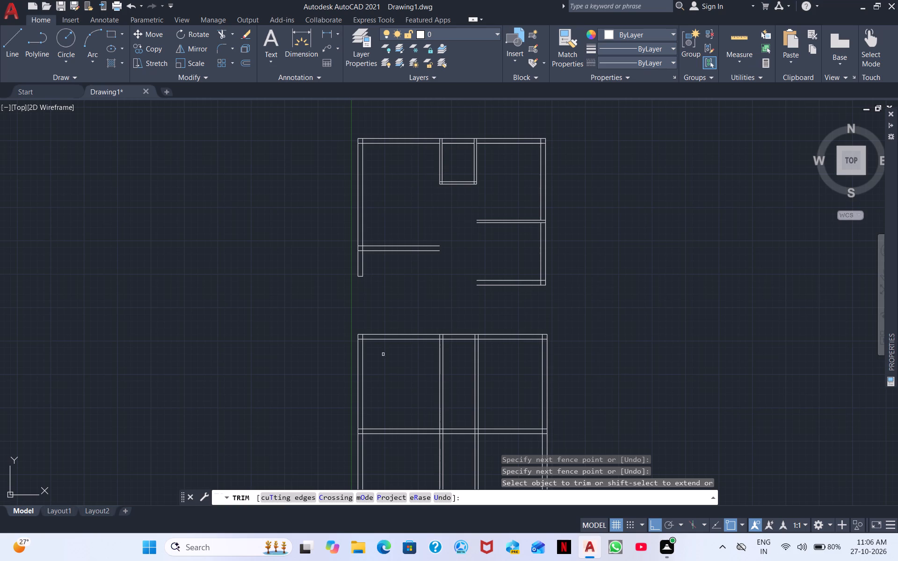
pyautogui.rightClick(414, 303)
pyautogui.click(440, 312)
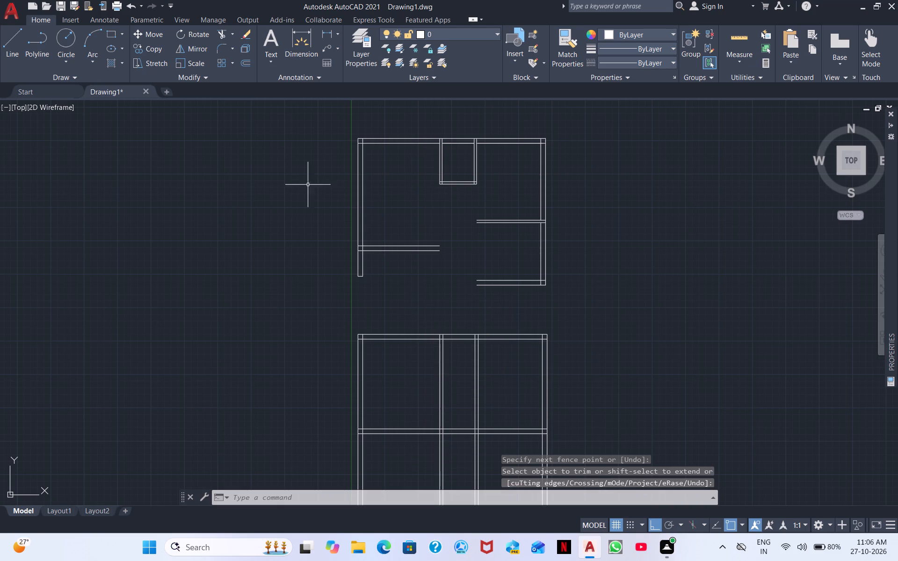
# Measure the west wall's inner face from its bottom end up to the west partition's lower line.
pyautogui.click(20, 45)
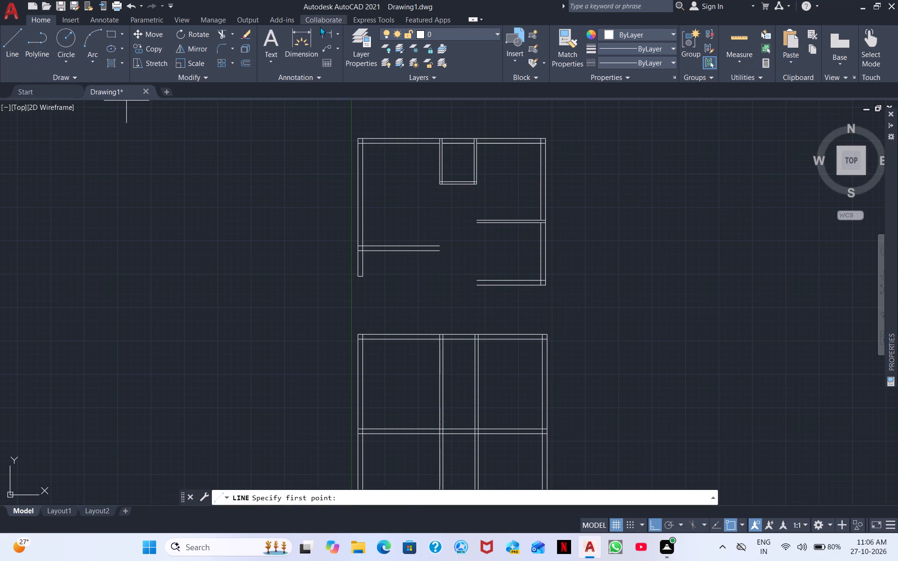
pyautogui.click(326, 29)
pyautogui.scroll(3, 355, 254)
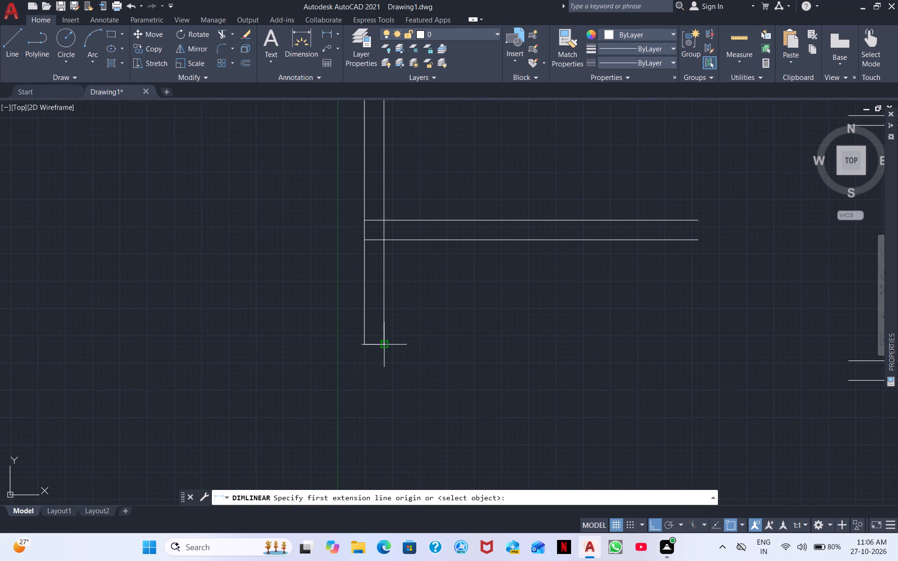
pyautogui.click(385, 344)
pyautogui.click(385, 243)
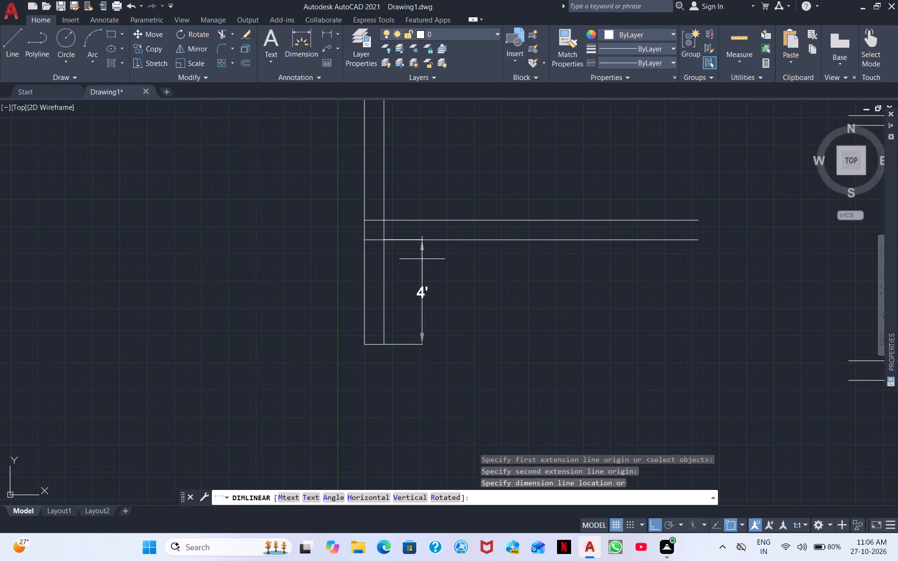
pyautogui.rightClick(416, 270)
pyautogui.click(456, 278)
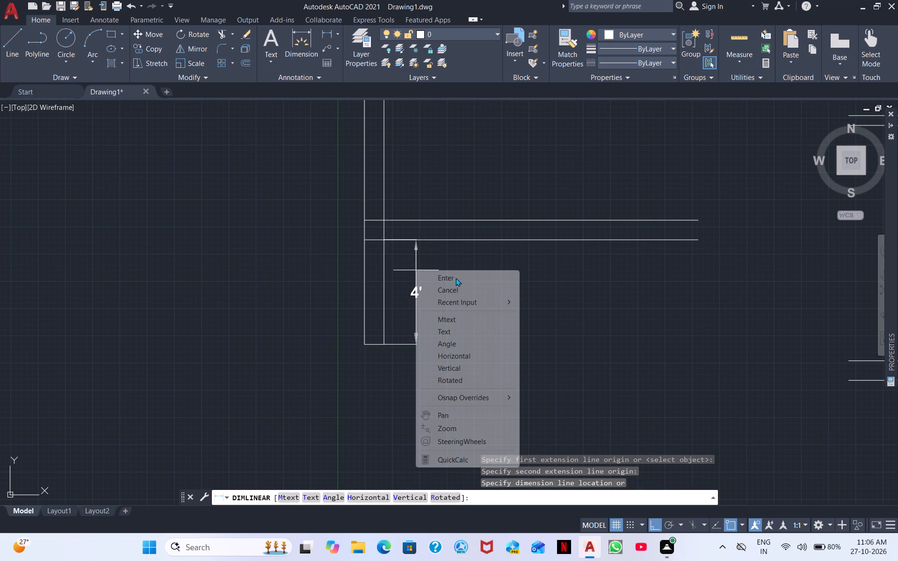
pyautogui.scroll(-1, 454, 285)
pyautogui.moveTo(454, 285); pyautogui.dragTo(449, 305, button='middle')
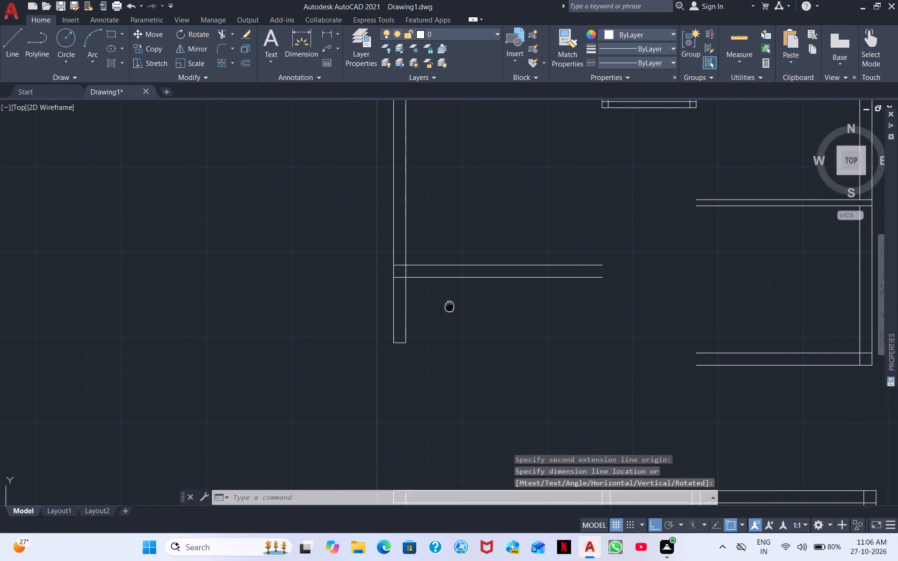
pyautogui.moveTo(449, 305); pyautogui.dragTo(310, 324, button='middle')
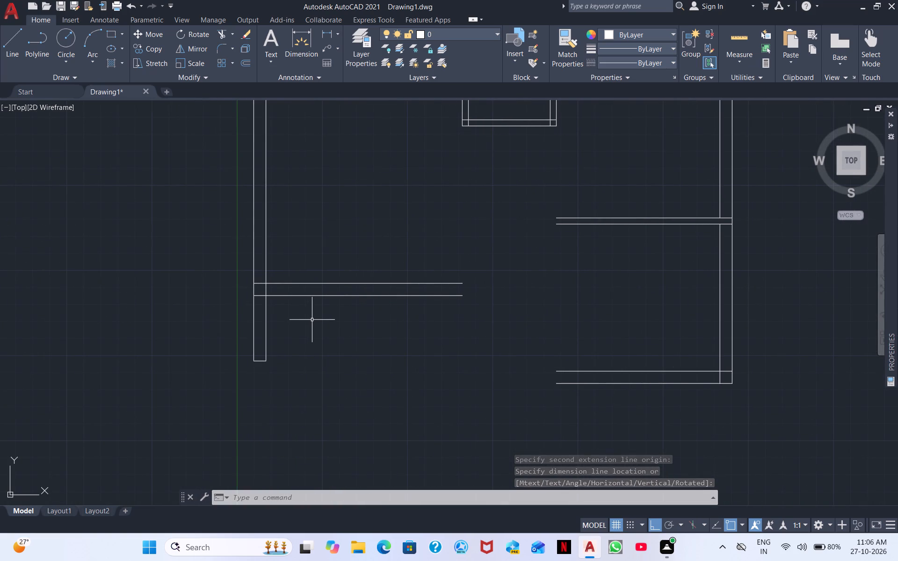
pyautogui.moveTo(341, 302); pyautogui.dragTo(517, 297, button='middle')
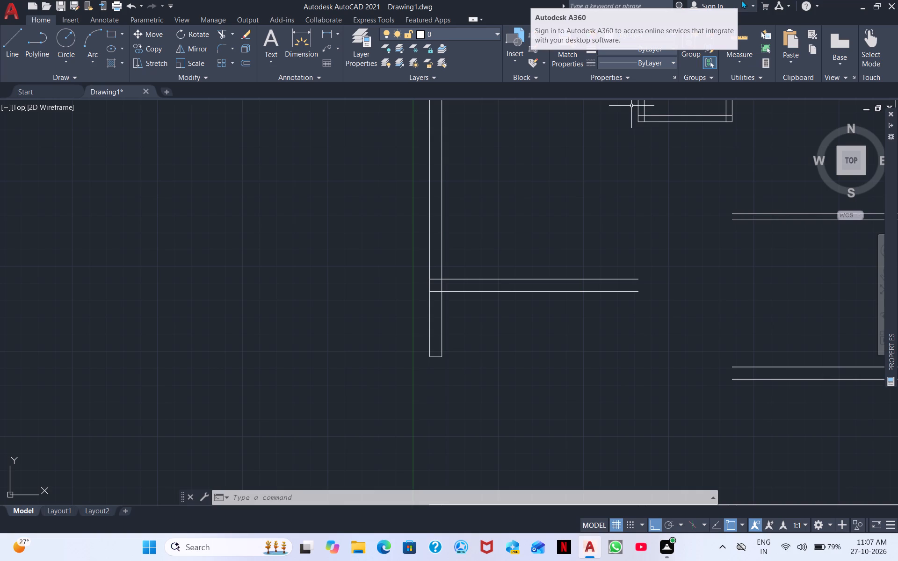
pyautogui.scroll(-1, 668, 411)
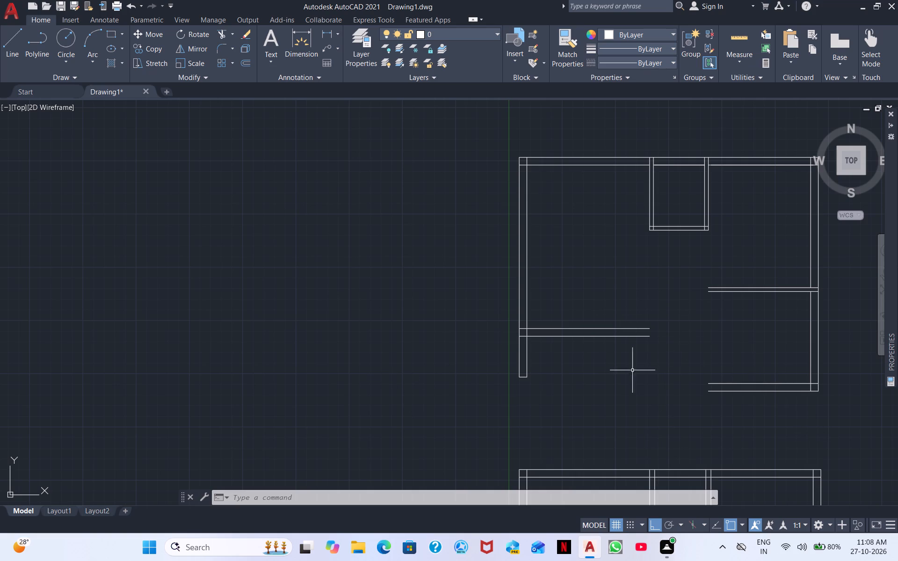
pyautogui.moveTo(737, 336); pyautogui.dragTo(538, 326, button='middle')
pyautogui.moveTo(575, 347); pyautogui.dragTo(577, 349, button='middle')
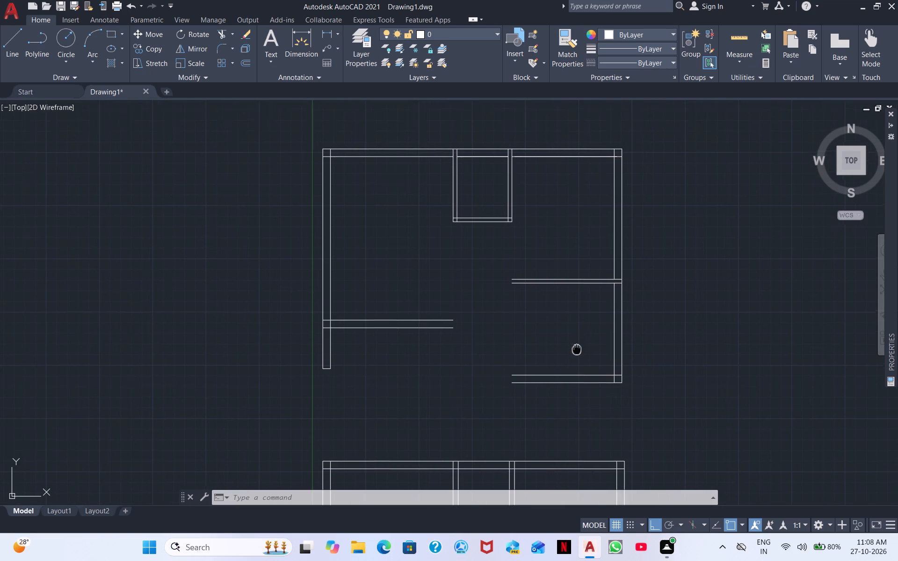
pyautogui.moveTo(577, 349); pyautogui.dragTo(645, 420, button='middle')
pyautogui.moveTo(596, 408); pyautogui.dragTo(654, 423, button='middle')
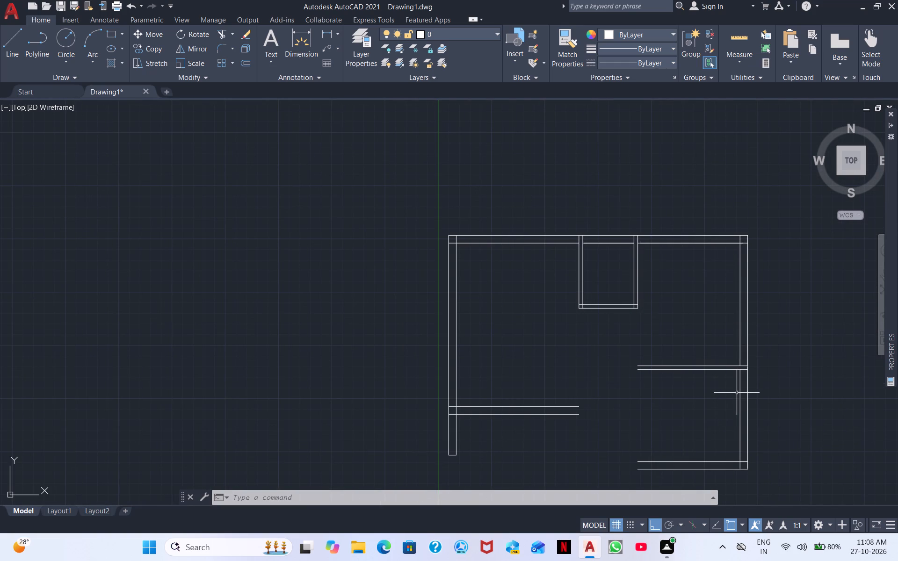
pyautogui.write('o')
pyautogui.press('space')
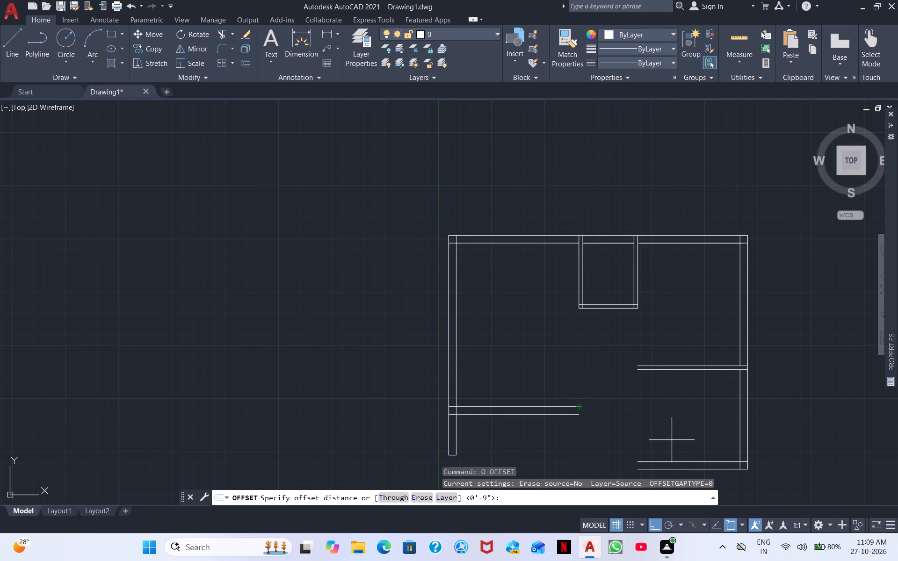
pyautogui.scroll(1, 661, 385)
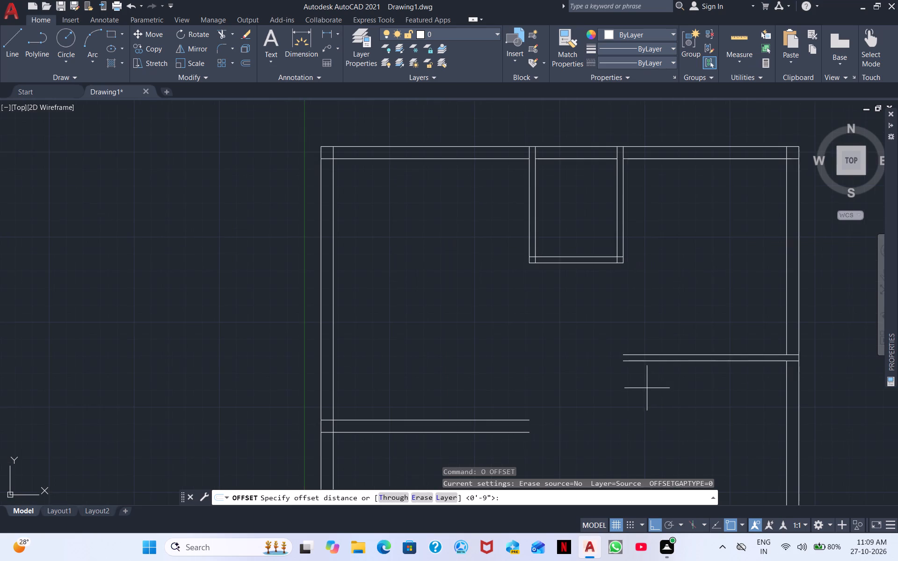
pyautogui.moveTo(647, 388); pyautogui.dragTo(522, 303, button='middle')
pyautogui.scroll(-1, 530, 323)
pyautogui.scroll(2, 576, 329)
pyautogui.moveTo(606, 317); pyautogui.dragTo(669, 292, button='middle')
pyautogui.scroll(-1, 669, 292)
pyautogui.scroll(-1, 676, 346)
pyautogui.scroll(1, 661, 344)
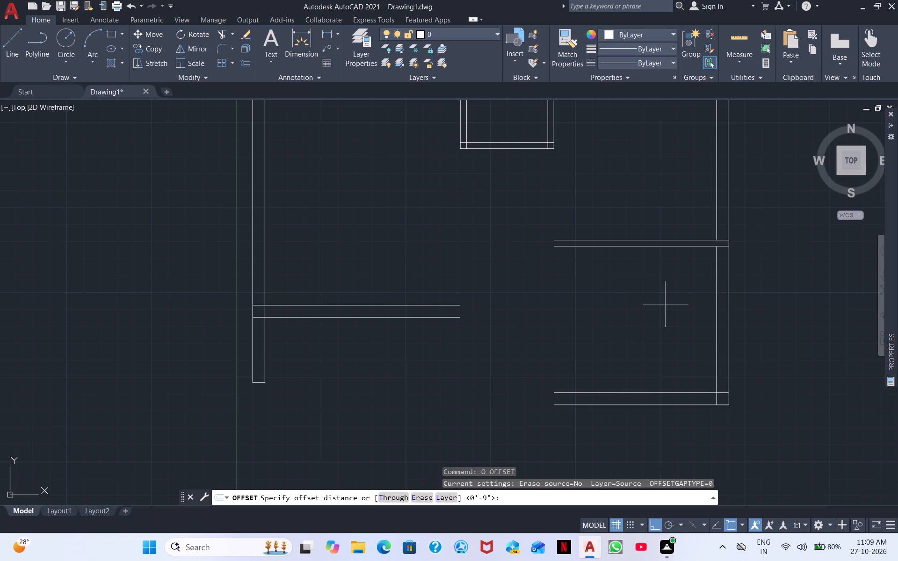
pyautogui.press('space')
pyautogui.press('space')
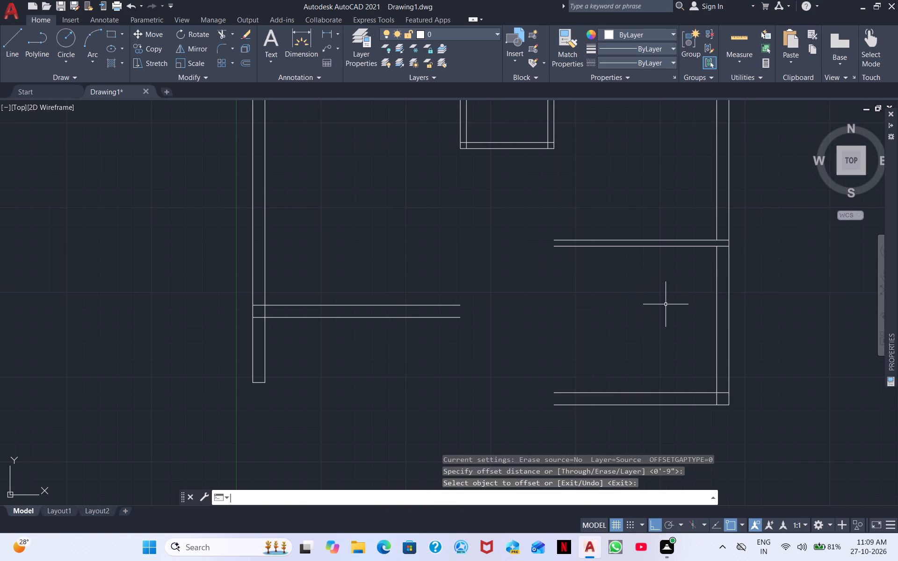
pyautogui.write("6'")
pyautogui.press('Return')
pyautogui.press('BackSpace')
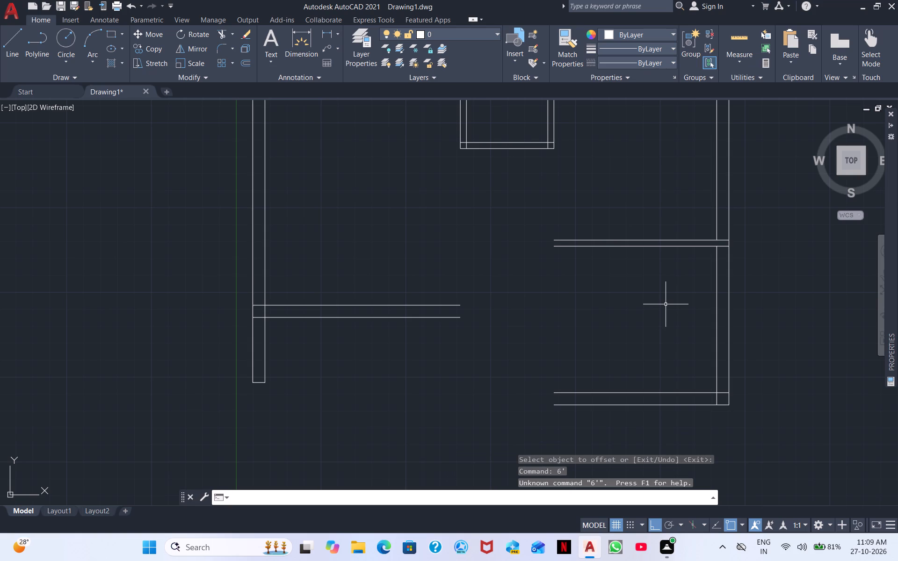
# Offset the east wall's inner line 6' inward across the room between the east partition and the bottom wall.
pyautogui.write('o')
pyautogui.press('space')
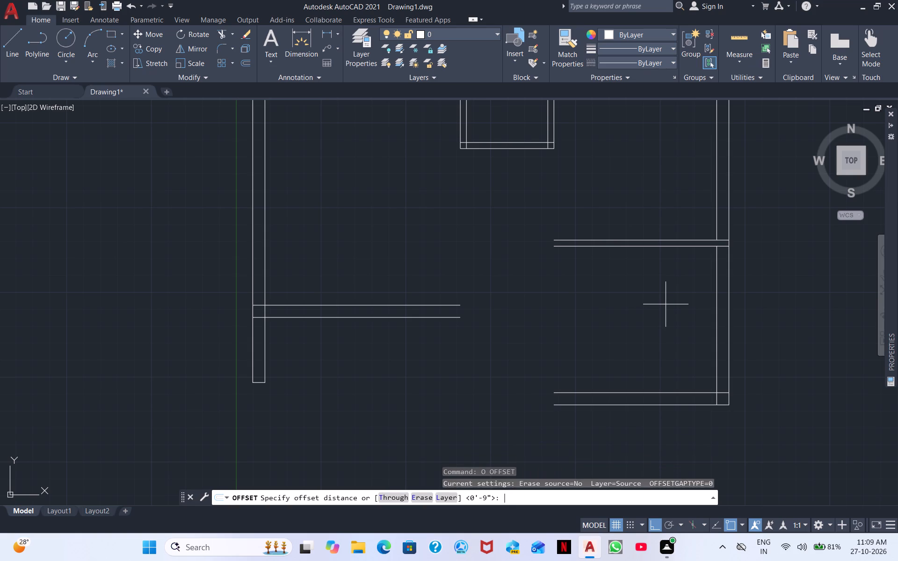
pyautogui.write("6'")
pyautogui.press('Return')
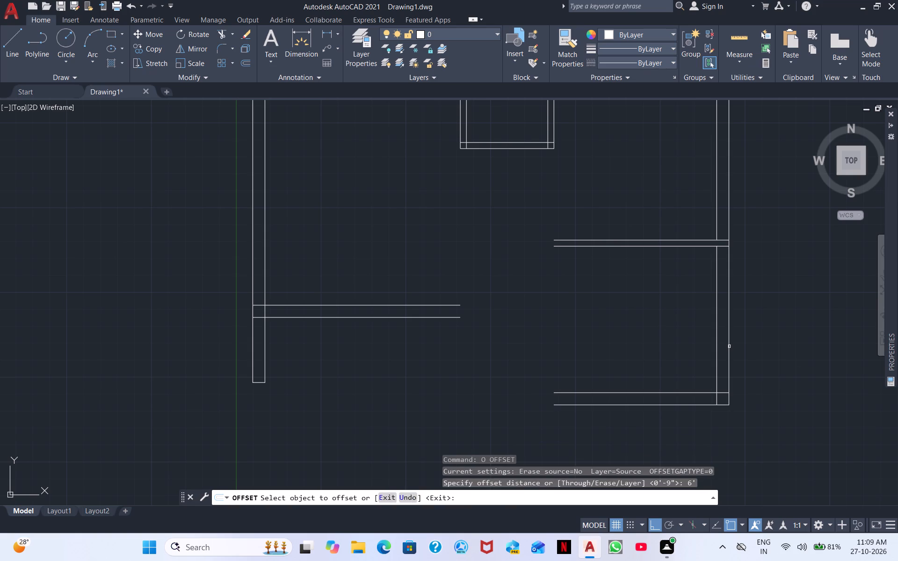
pyautogui.click(717, 356)
pyautogui.click(645, 375)
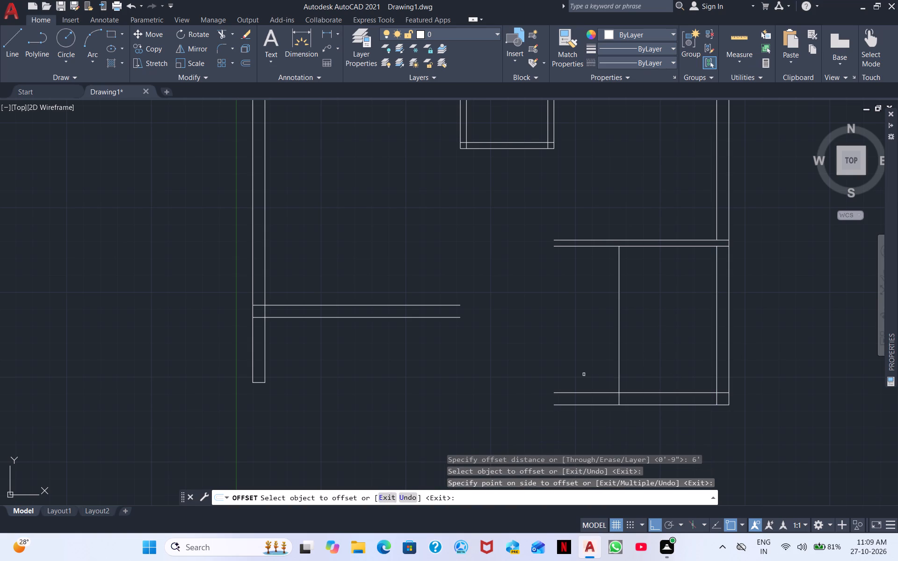
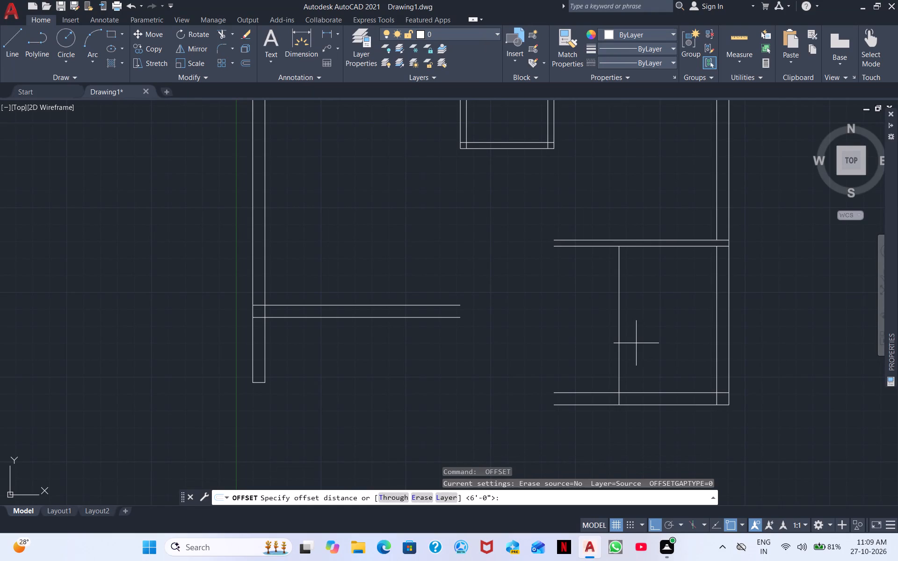
# Offset the lower east room's vertical dividing line 8' to the west.
pyautogui.write("8'")
pyautogui.press('Return')
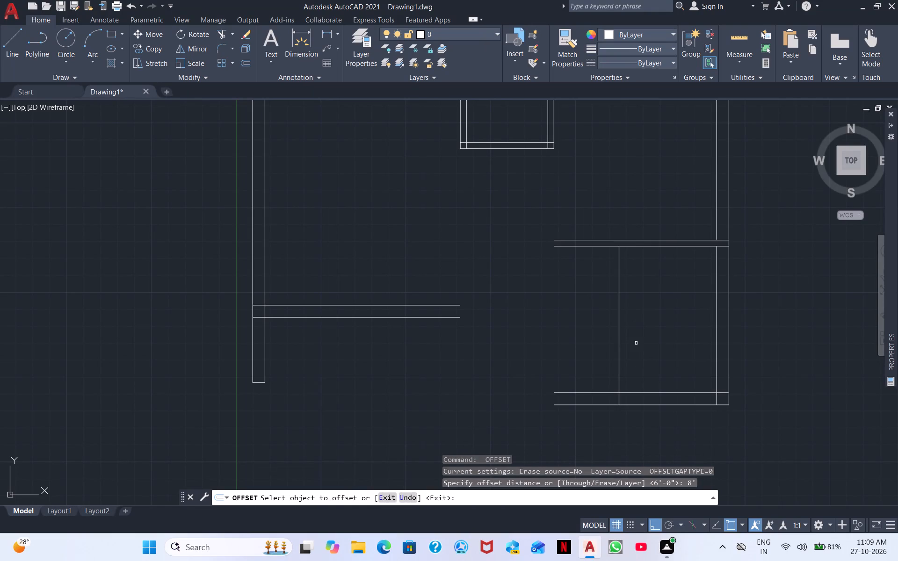
pyautogui.click(621, 330)
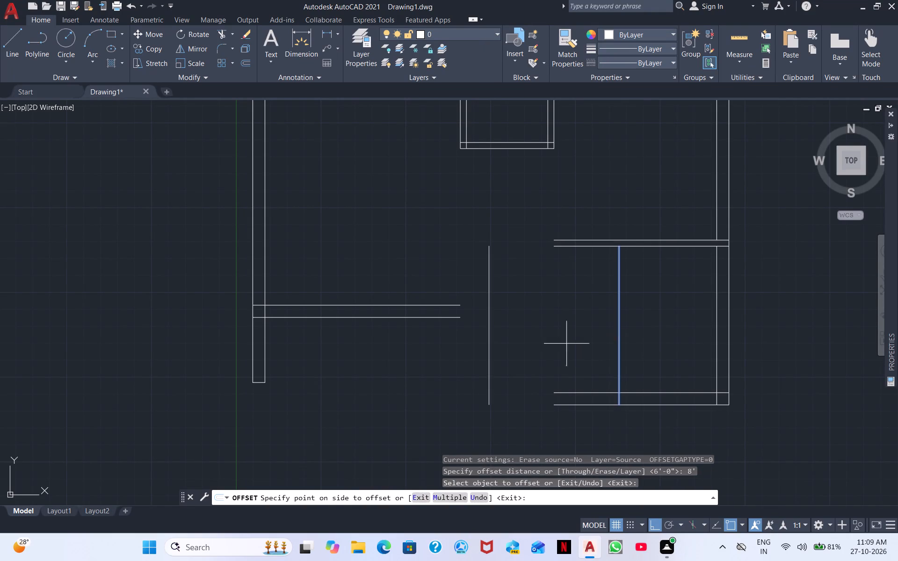
pyautogui.click(538, 352)
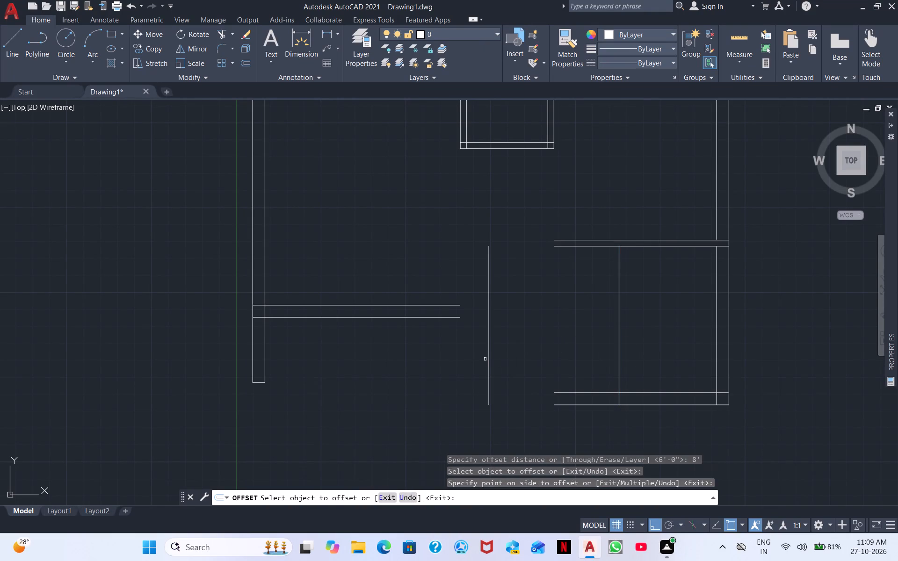
pyautogui.press('space')
# Offset the new vertical line 4.5" to the west to give the partition its thickness.
pyautogui.press('space')
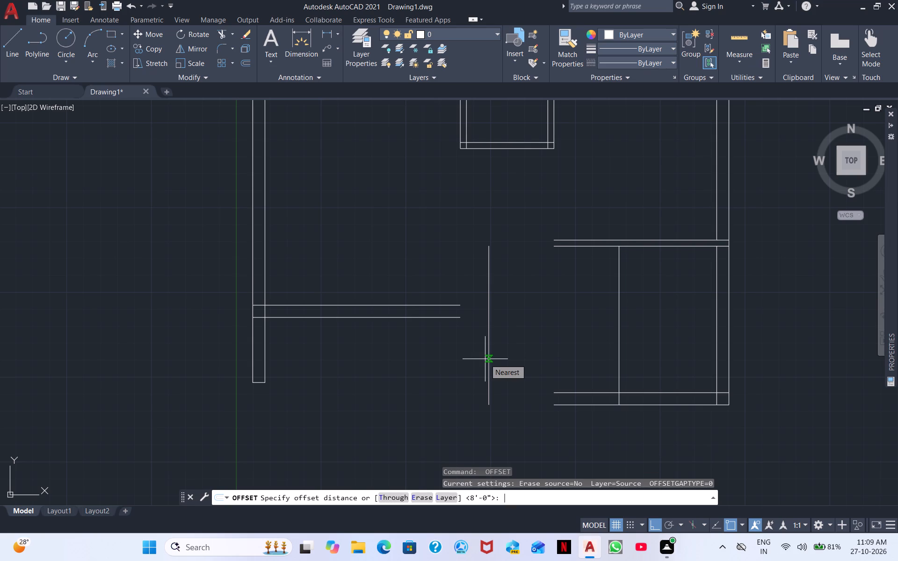
pyautogui.write('4.5"')
pyautogui.press('Return')
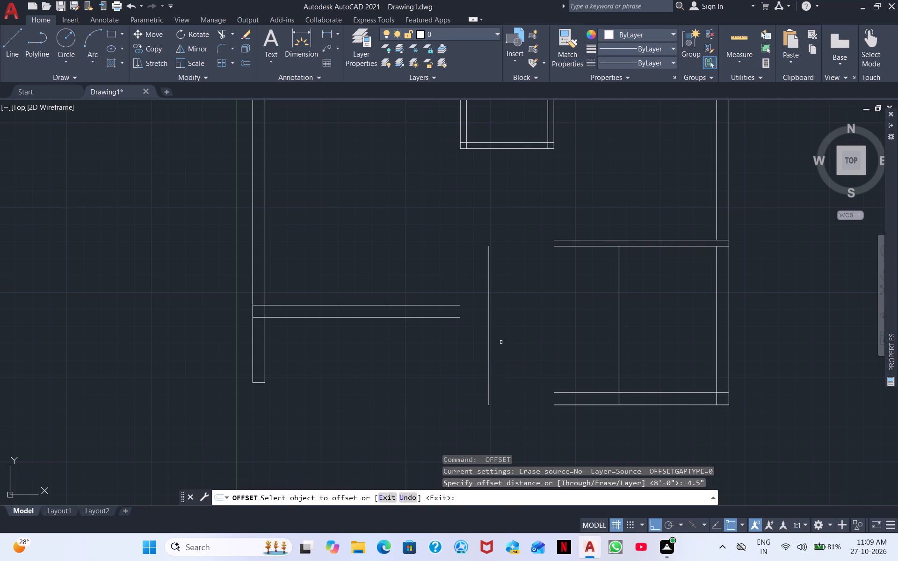
pyautogui.click(488, 348)
pyautogui.click(479, 352)
# Extend the west partition's two lines east to the new vertical partition, and that partition up to the small top room's bottom wall.
pyautogui.moveTo(577, 311); pyautogui.dragTo(548, 386, button='middle')
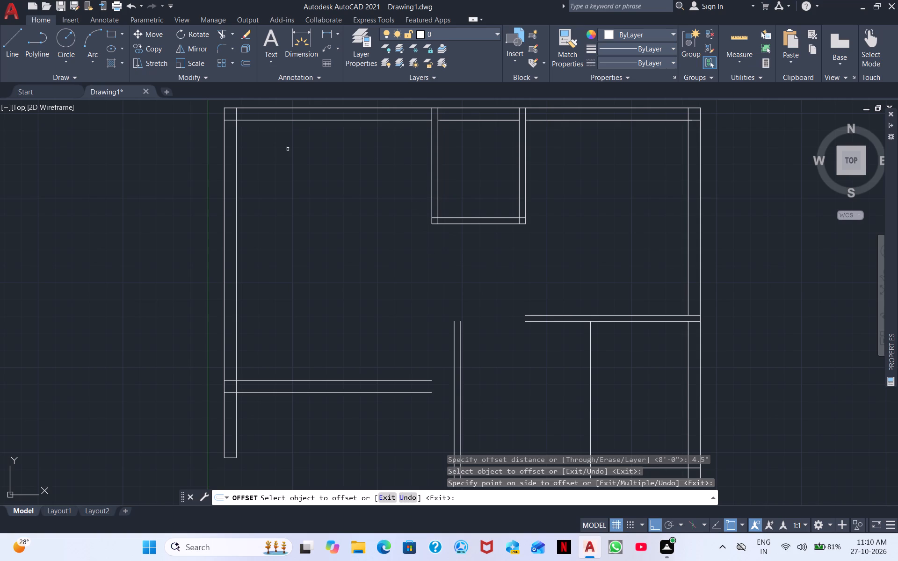
pyautogui.click(225, 36)
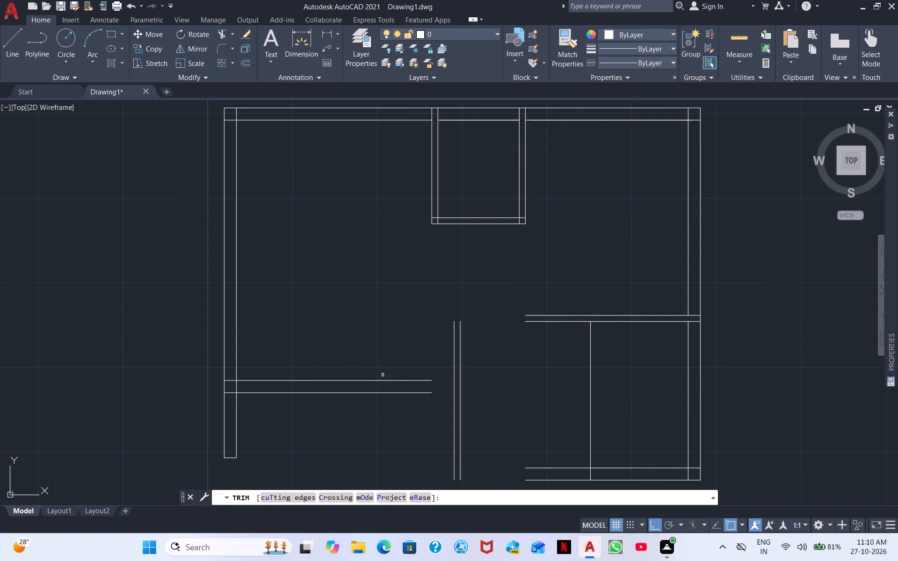
pyautogui.keyDown('shift'); pyautogui.click(394, 380); pyautogui.keyUp('shift')
pyautogui.keyDown('shift'); pyautogui.click(399, 394); pyautogui.keyUp('shift')
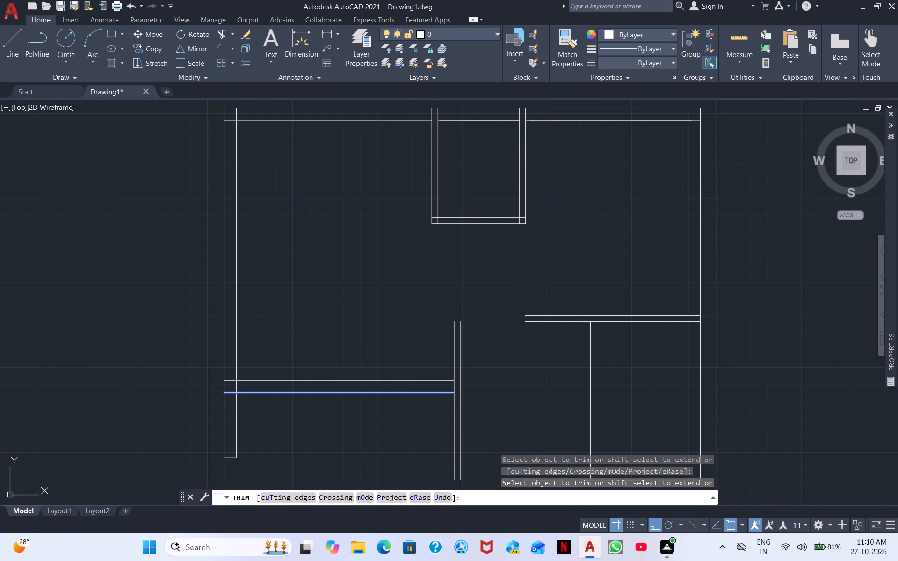
pyautogui.keyDown('shift'); pyautogui.moveTo(474, 343); pyautogui.dragTo(434, 349); pyautogui.keyUp('shift')
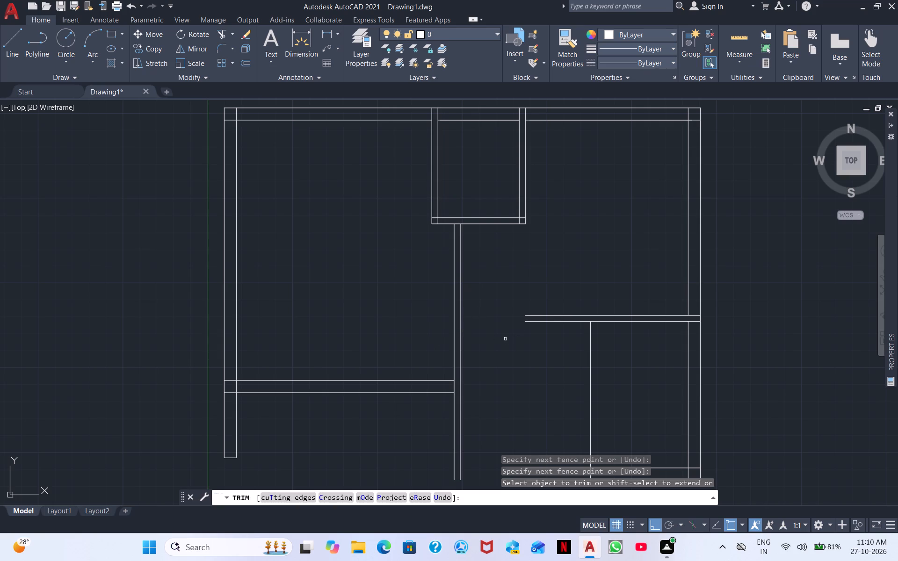
# Extend the outer line of the small top room's east wall down to the east partition's upper line.
pyautogui.moveTo(532, 356); pyautogui.dragTo(470, 242, button='middle')
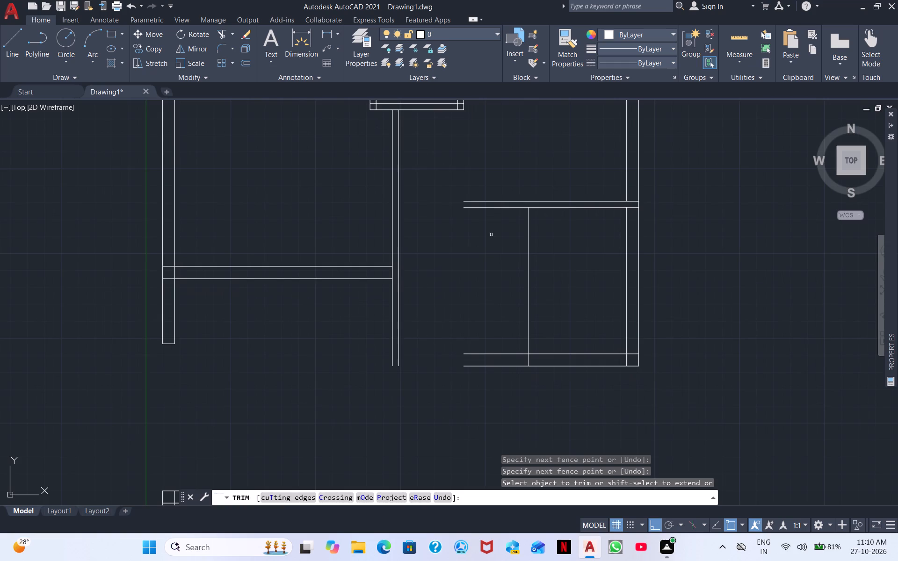
pyautogui.moveTo(488, 252); pyautogui.dragTo(469, 317, button='middle')
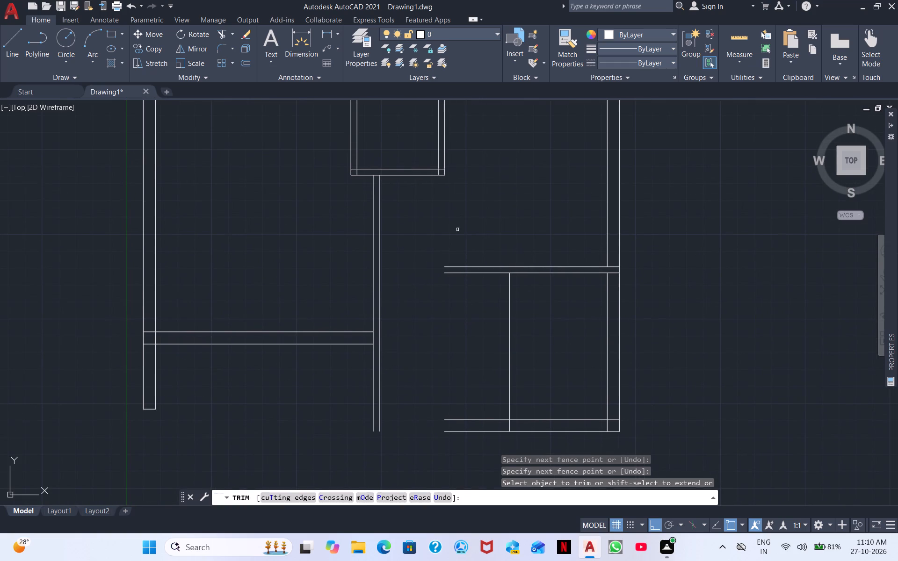
pyautogui.moveTo(458, 225); pyautogui.dragTo(447, 321, button='middle')
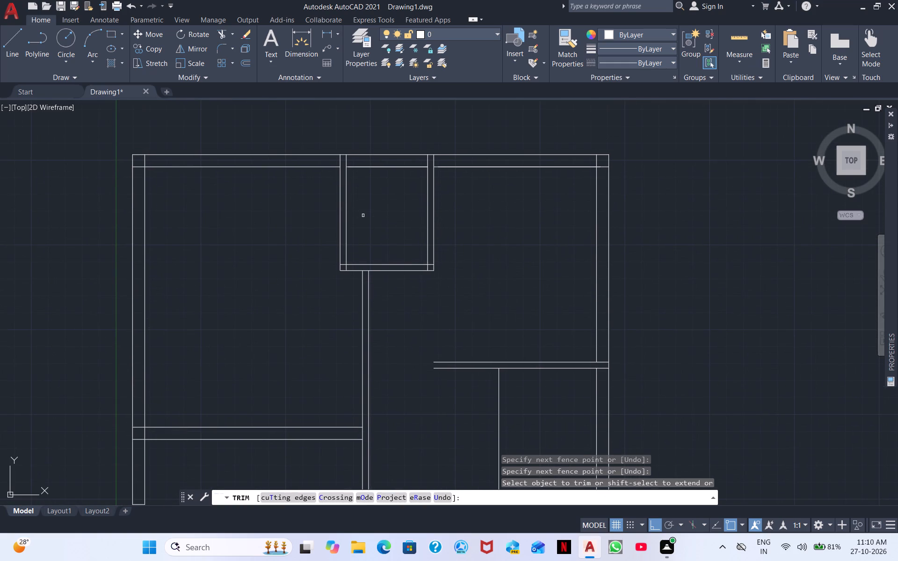
pyautogui.keyDown('shift'); pyautogui.moveTo(407, 215); pyautogui.dragTo(455, 232); pyautogui.keyUp('shift')
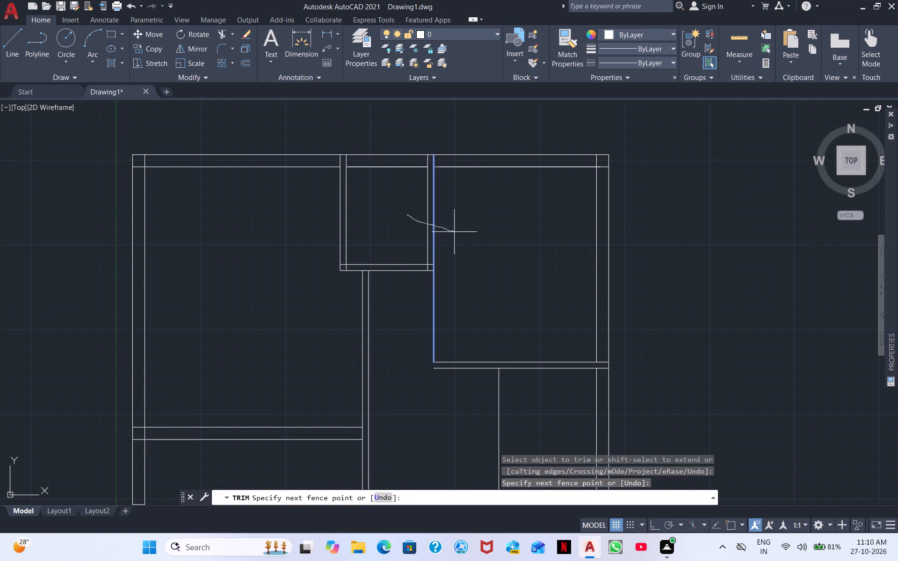
pyautogui.keyDown('shift'); pyautogui.moveTo(455, 232); pyautogui.dragTo(459, 233); pyautogui.keyUp('shift')
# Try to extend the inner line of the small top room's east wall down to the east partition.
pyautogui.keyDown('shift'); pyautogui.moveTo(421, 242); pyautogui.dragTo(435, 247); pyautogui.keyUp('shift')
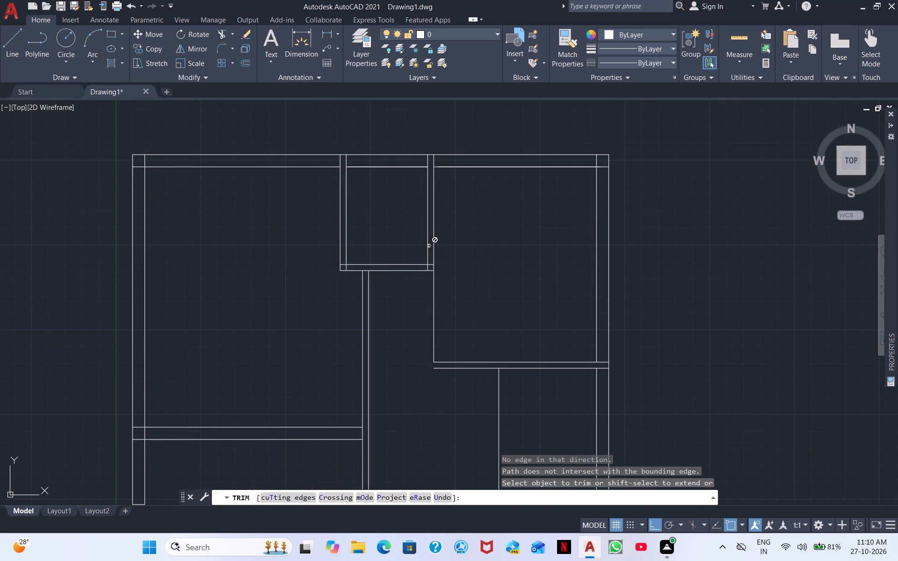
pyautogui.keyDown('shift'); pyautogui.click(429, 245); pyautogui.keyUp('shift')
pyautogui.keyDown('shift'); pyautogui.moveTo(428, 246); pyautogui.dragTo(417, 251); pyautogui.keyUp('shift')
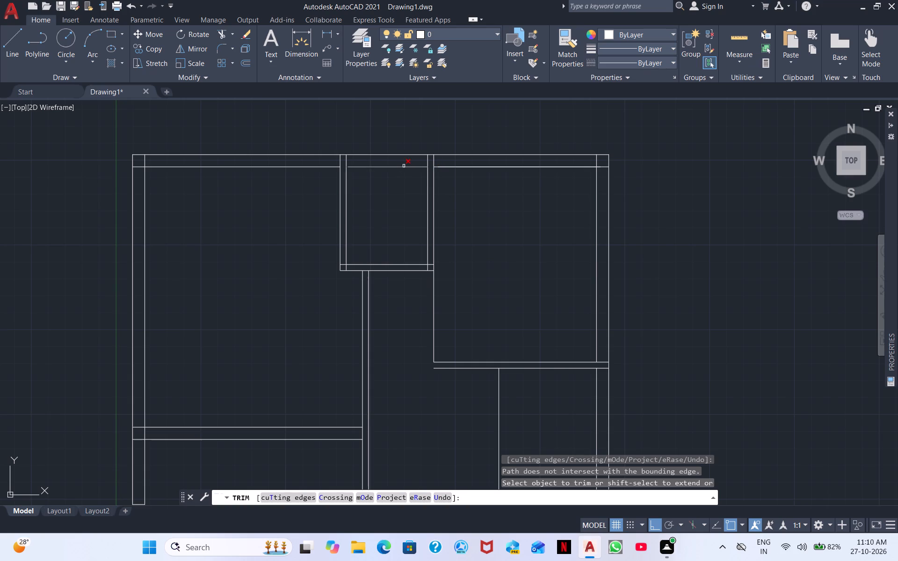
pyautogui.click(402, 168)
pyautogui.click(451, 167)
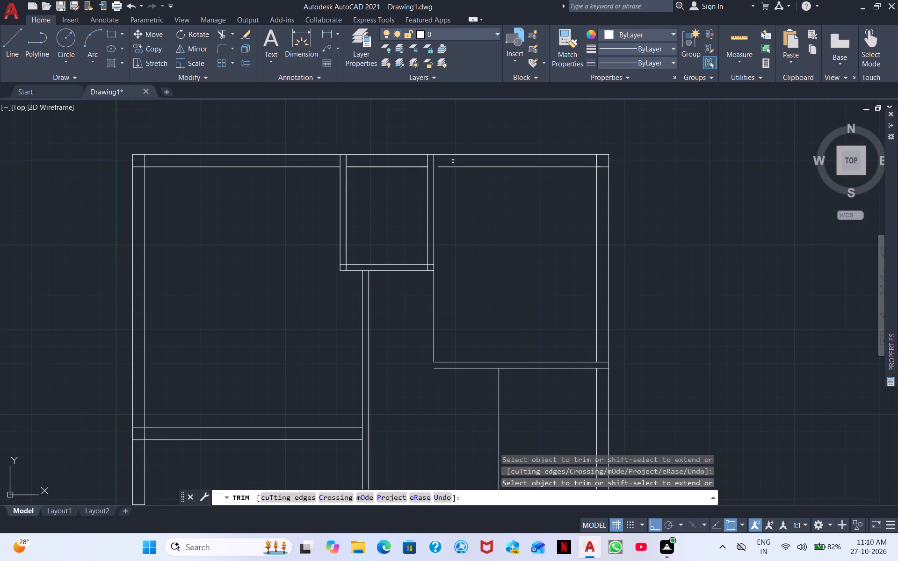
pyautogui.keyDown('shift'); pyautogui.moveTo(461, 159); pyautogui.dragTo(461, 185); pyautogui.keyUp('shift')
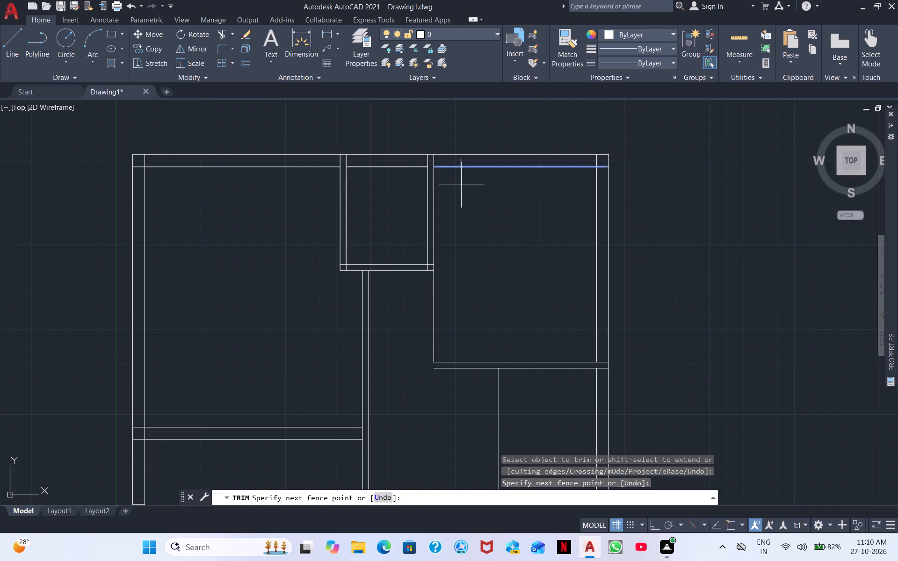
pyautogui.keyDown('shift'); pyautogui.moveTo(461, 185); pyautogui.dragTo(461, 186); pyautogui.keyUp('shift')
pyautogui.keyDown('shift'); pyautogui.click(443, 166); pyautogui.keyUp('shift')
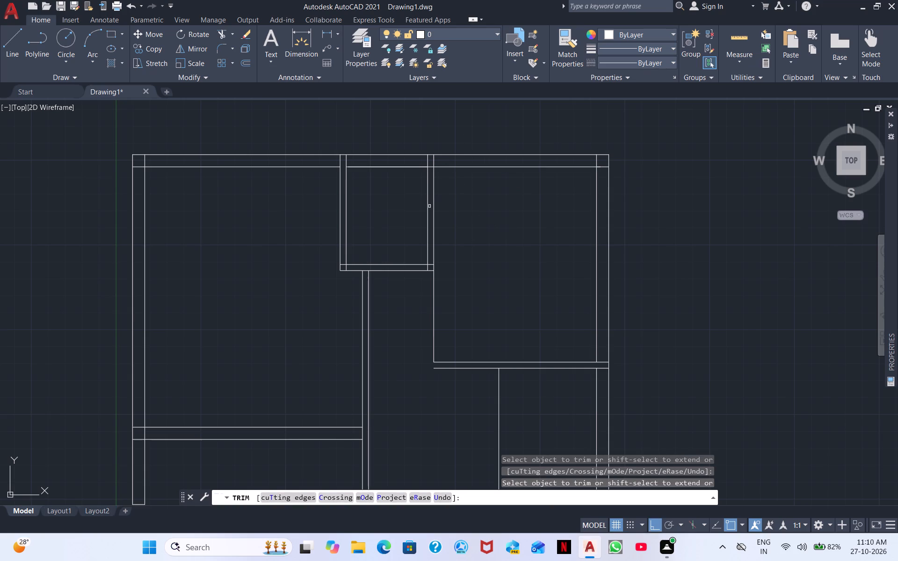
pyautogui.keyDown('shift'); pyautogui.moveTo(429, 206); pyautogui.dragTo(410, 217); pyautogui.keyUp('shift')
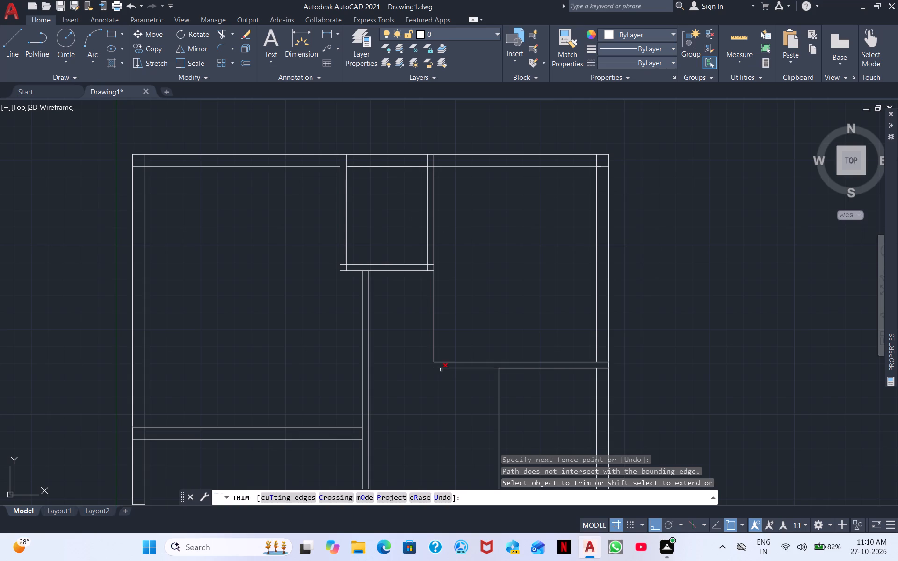
# Extend both lines of the east horizontal partition west to the new vertical partition.
pyautogui.keyDown('shift'); pyautogui.doubleClick(462, 366); pyautogui.keyUp('shift')
pyautogui.keyDown('shift'); pyautogui.moveTo(462, 367); pyautogui.dragTo(461, 369); pyautogui.keyUp('shift')
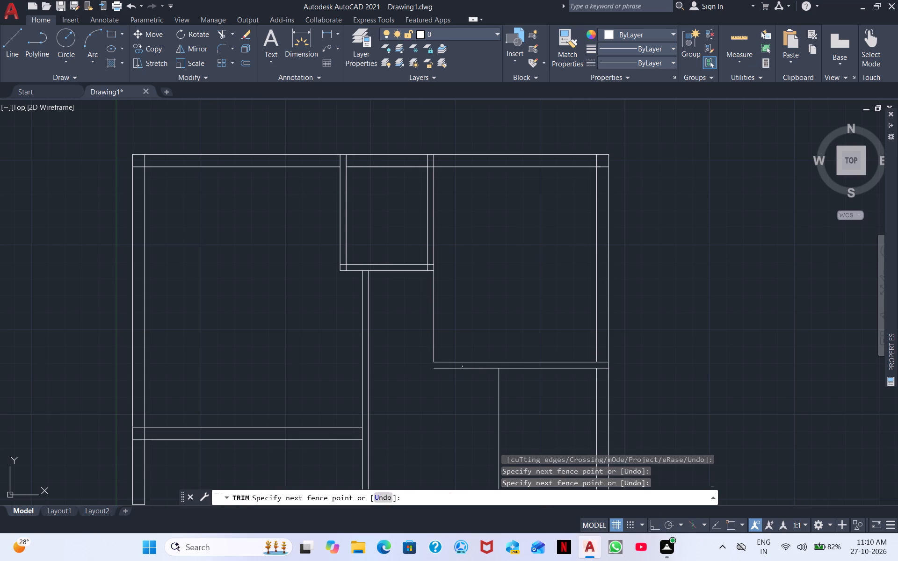
pyautogui.keyDown('shift'); pyautogui.moveTo(461, 369); pyautogui.dragTo(456, 388); pyautogui.keyUp('shift')
pyautogui.keyDown('shift'); pyautogui.click(456, 388); pyautogui.keyUp('shift')
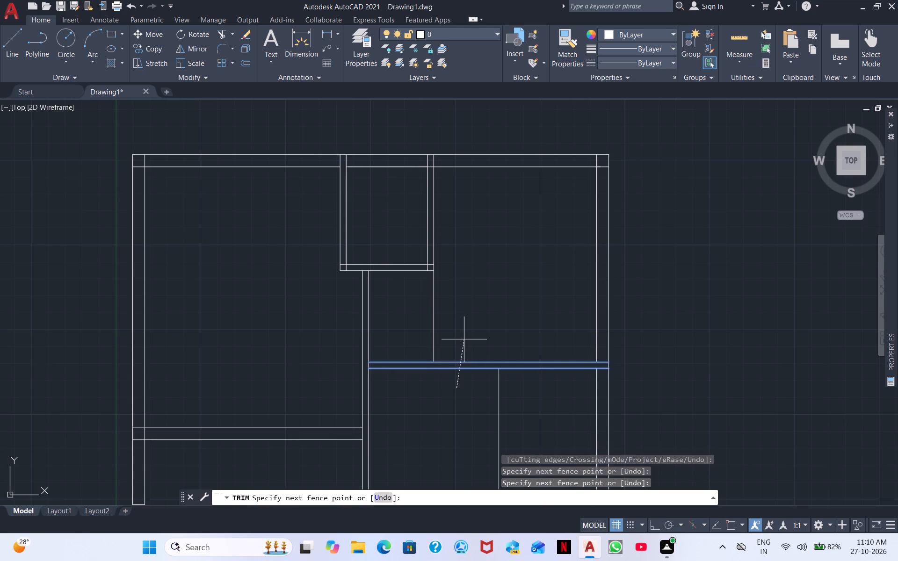
pyautogui.keyDown('shift'); pyautogui.click(464, 338); pyautogui.keyUp('shift')
# Extend the small top room's inner east wall line down to the east partition's lower line and trim the partition's excess west of it.
pyautogui.keyDown('shift'); pyautogui.click(427, 251); pyautogui.keyUp('shift')
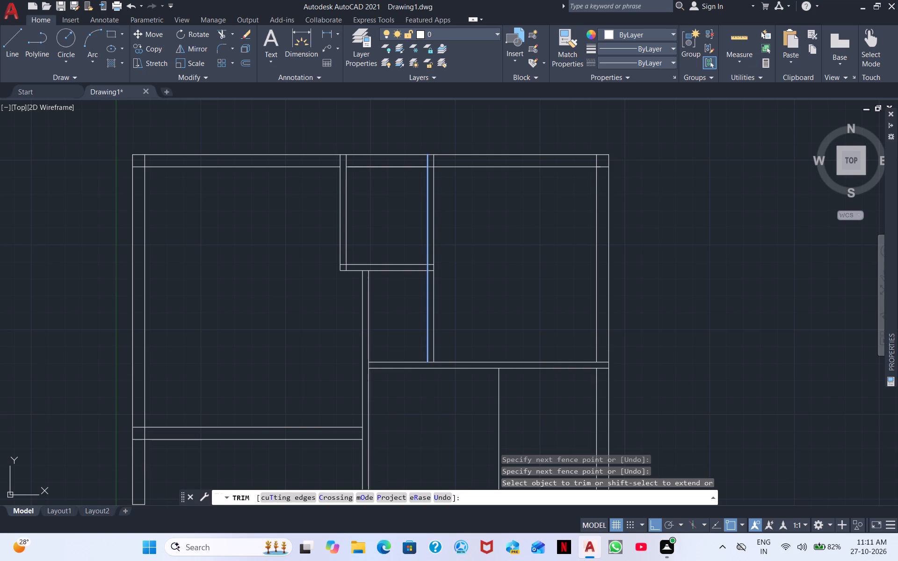
pyautogui.keyDown('shift'); pyautogui.click(427, 351); pyautogui.keyUp('shift')
pyautogui.moveTo(416, 361); pyautogui.dragTo(412, 386)
pyautogui.click(412, 370)
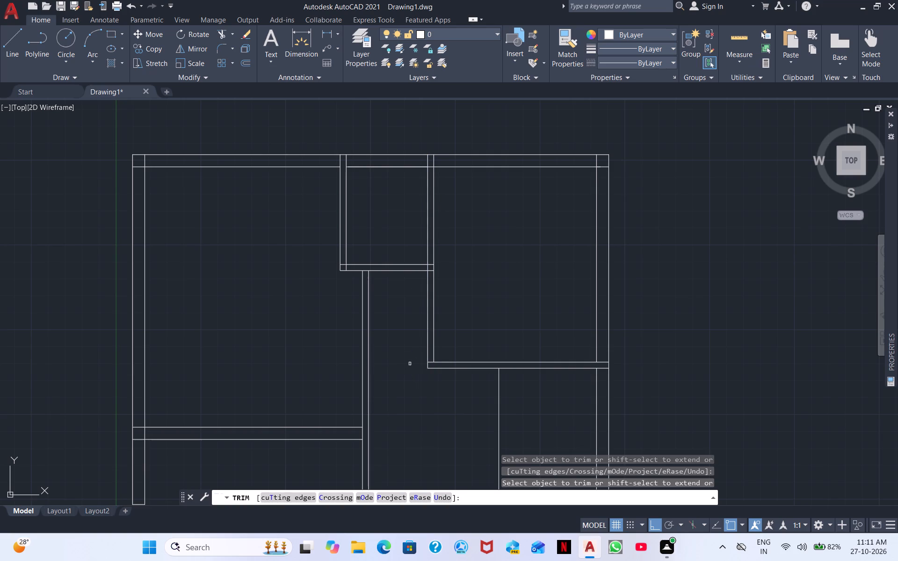
# Extend both lines of the lower east room's bottom wall west to the new vertical partition.
pyautogui.moveTo(498, 304); pyautogui.dragTo(484, 244, button='middle')
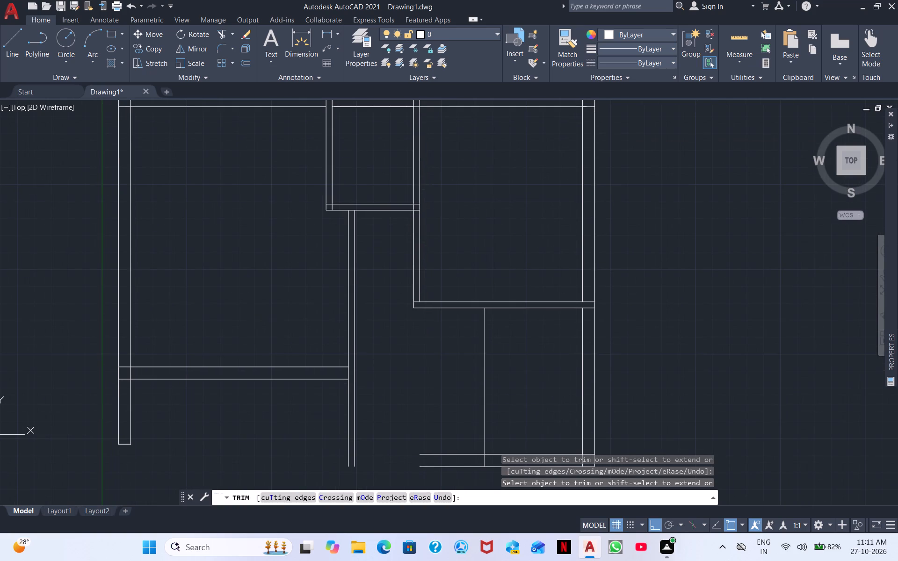
pyautogui.scroll(-1, 484, 244)
pyautogui.moveTo(434, 337); pyautogui.dragTo(398, 351, button='middle')
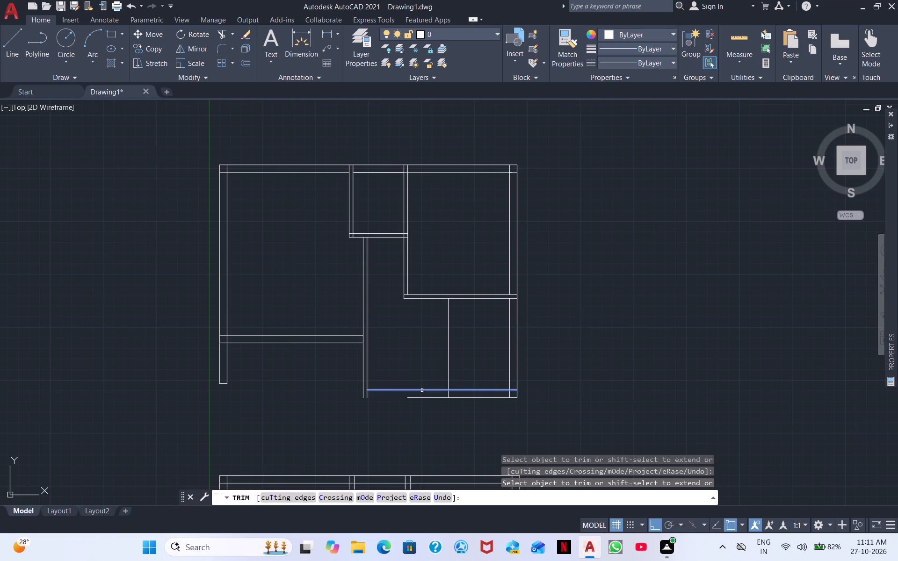
pyautogui.keyDown('shift'); pyautogui.click(422, 388); pyautogui.keyUp('shift')
pyautogui.keyDown('shift'); pyautogui.moveTo(422, 388); pyautogui.dragTo(423, 426); pyautogui.keyUp('shift')
pyautogui.keyDown('shift'); pyautogui.moveTo(430, 401); pyautogui.dragTo(439, 368); pyautogui.keyUp('shift')
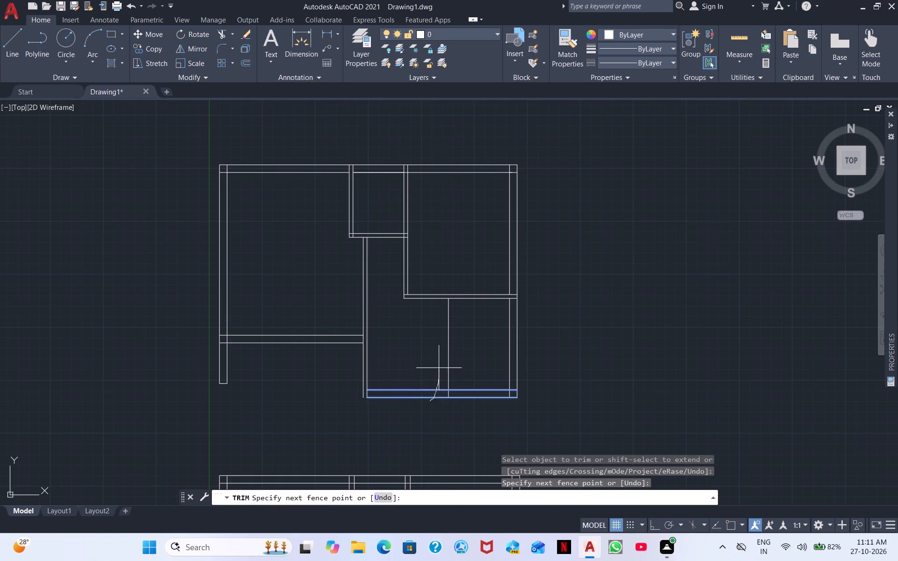
pyautogui.keyDown('shift'); pyautogui.moveTo(439, 368); pyautogui.dragTo(436, 357); pyautogui.keyUp('shift')
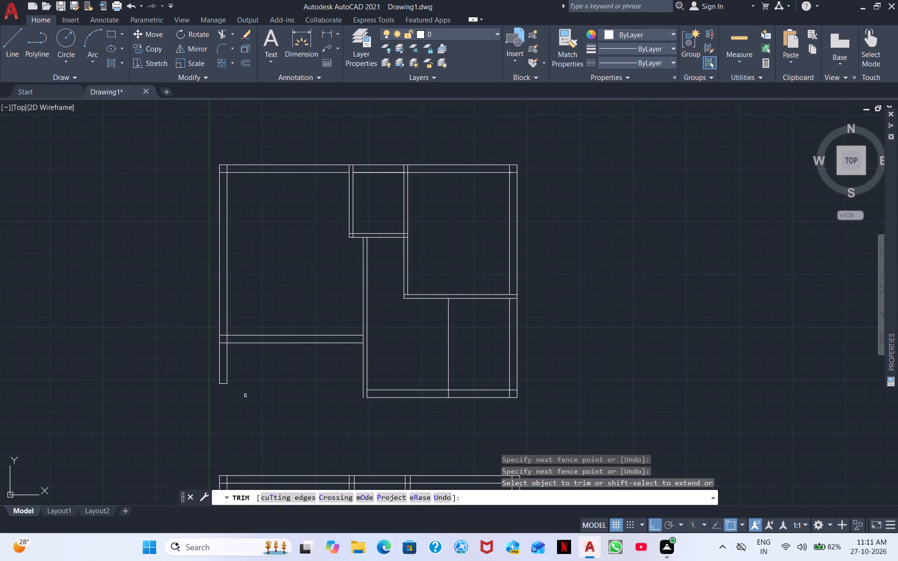
# Trim away the lower block's two vertical partitions, the upper part of its east wall, and its middle horizontal wall.
pyautogui.keyDown('shift'); pyautogui.moveTo(264, 404); pyautogui.dragTo(255, 443, button='middle'); pyautogui.keyUp('shift')
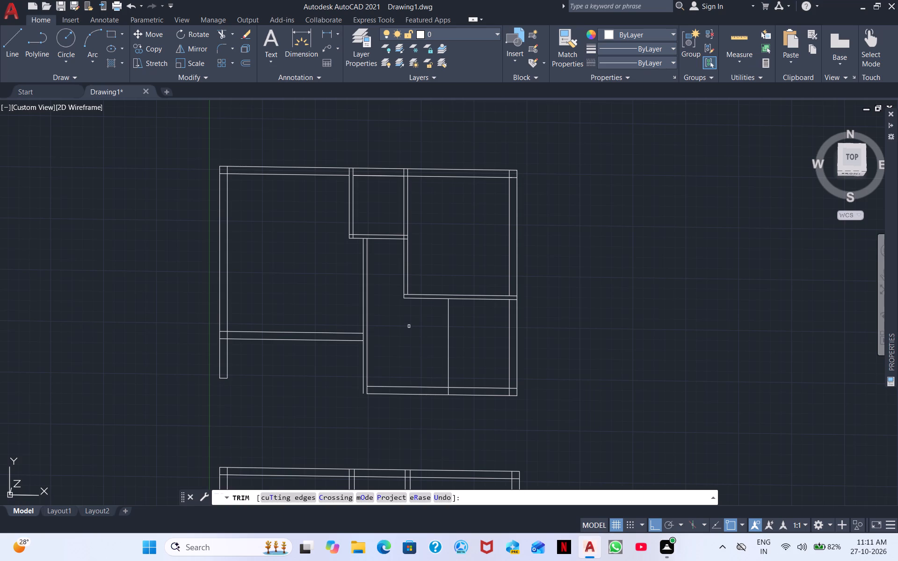
pyautogui.scroll(4, 456, 343)
pyautogui.scroll(-3, 456, 343)
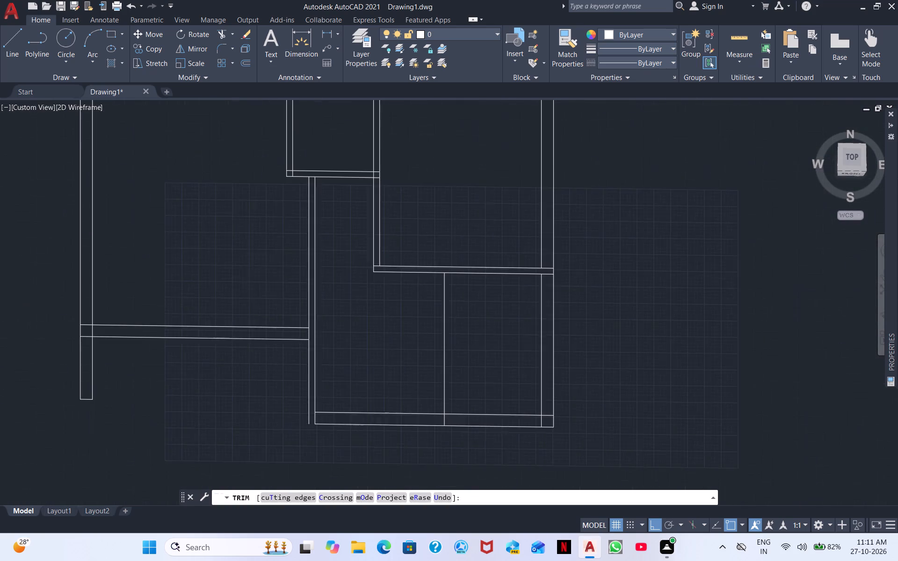
pyautogui.moveTo(485, 349); pyautogui.dragTo(464, 200, button='middle')
pyautogui.scroll(-1, 466, 275)
pyautogui.moveTo(527, 335); pyautogui.dragTo(570, 350, button='middle')
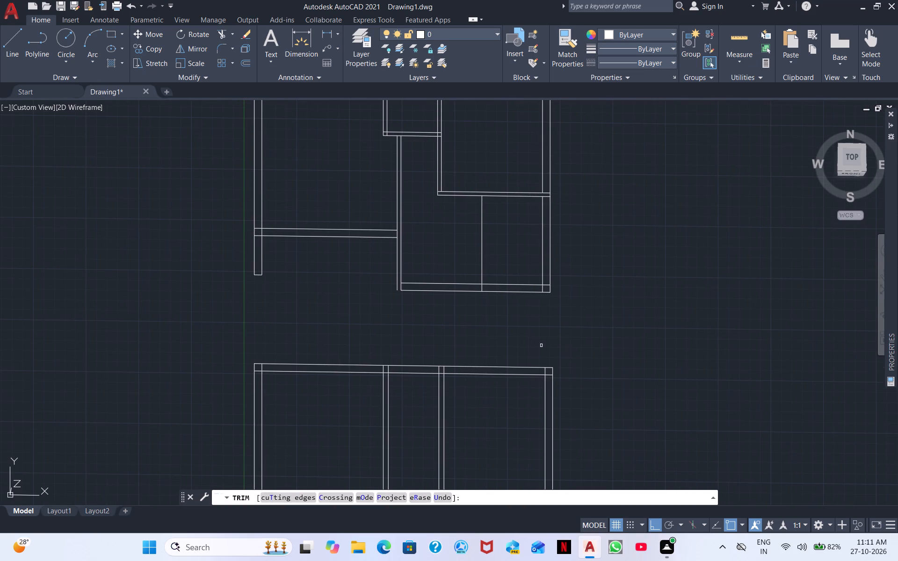
pyautogui.moveTo(521, 341); pyautogui.dragTo(578, 269, button='middle')
pyautogui.moveTo(558, 362); pyautogui.dragTo(576, 327, button='middle')
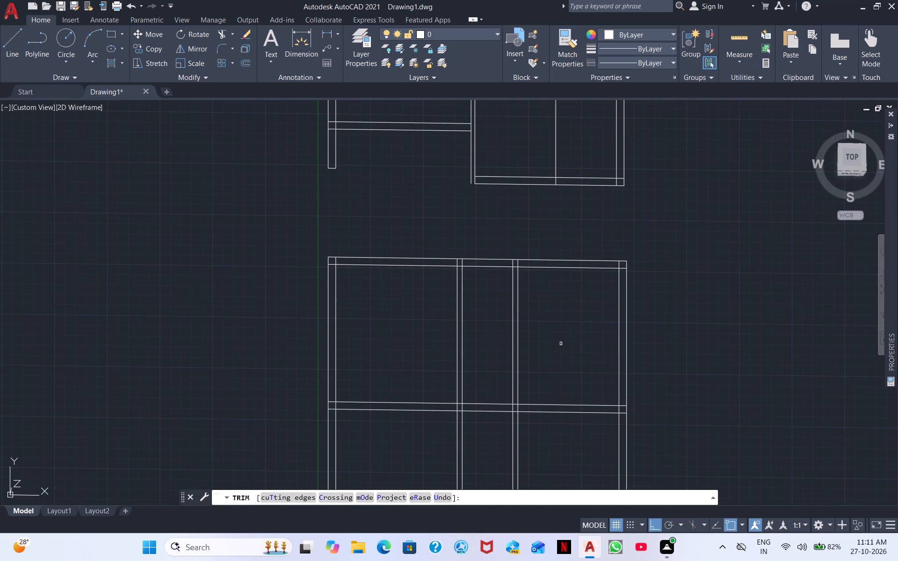
pyautogui.moveTo(650, 352); pyautogui.dragTo(436, 402)
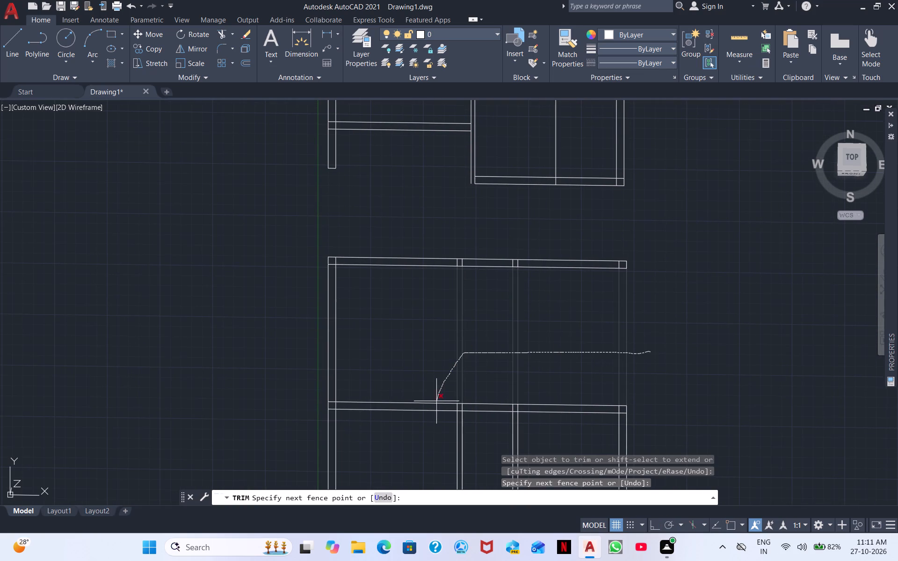
pyautogui.moveTo(436, 402); pyautogui.dragTo(556, 389)
pyautogui.moveTo(570, 381); pyautogui.dragTo(518, 195, button='middle')
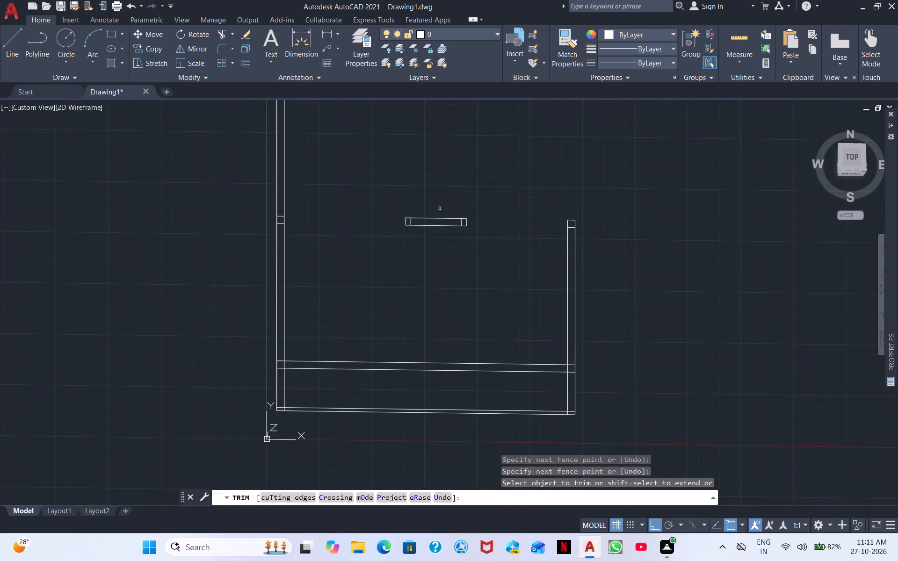
pyautogui.moveTo(440, 209); pyautogui.dragTo(417, 318)
pyautogui.moveTo(152, 117); pyautogui.dragTo(142, 159, button='middle')
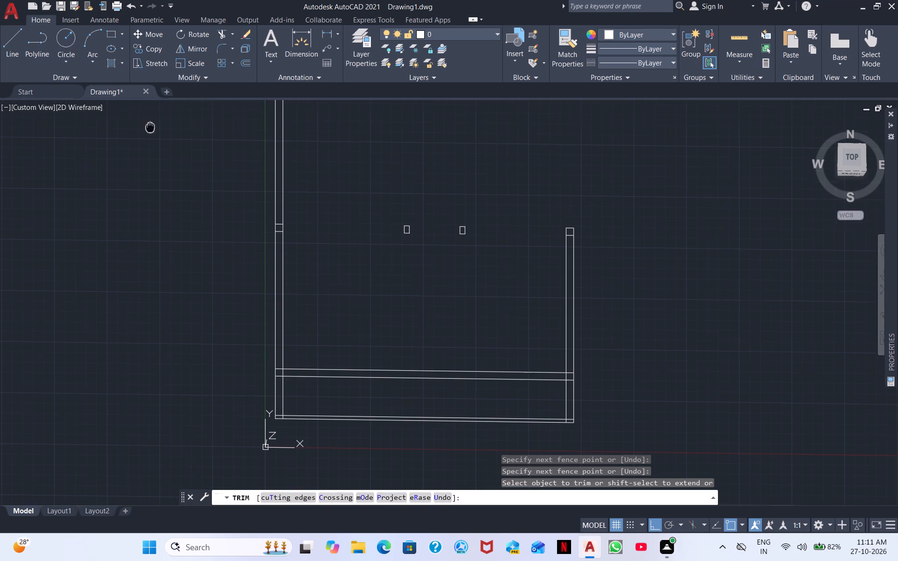
pyautogui.moveTo(142, 159); pyautogui.dragTo(138, 180, button='middle')
pyautogui.press('Escape')
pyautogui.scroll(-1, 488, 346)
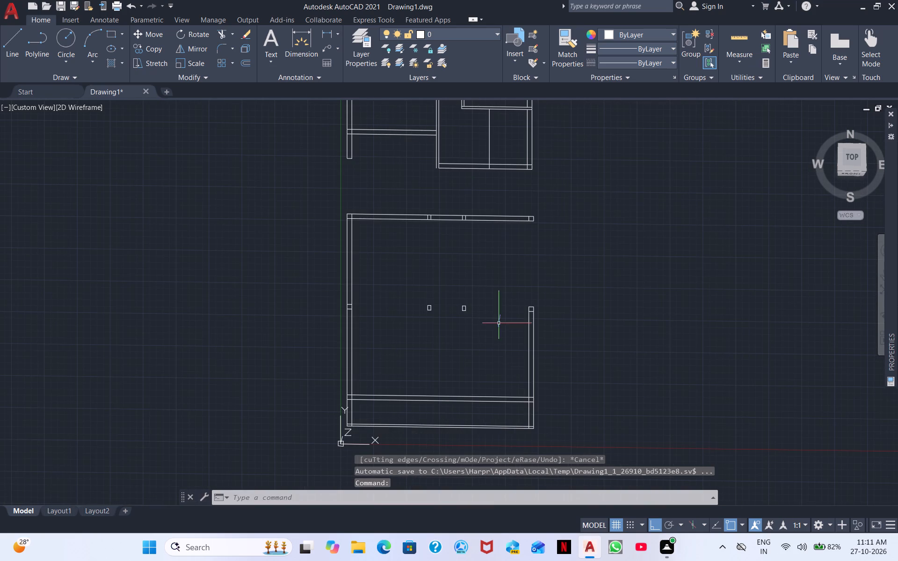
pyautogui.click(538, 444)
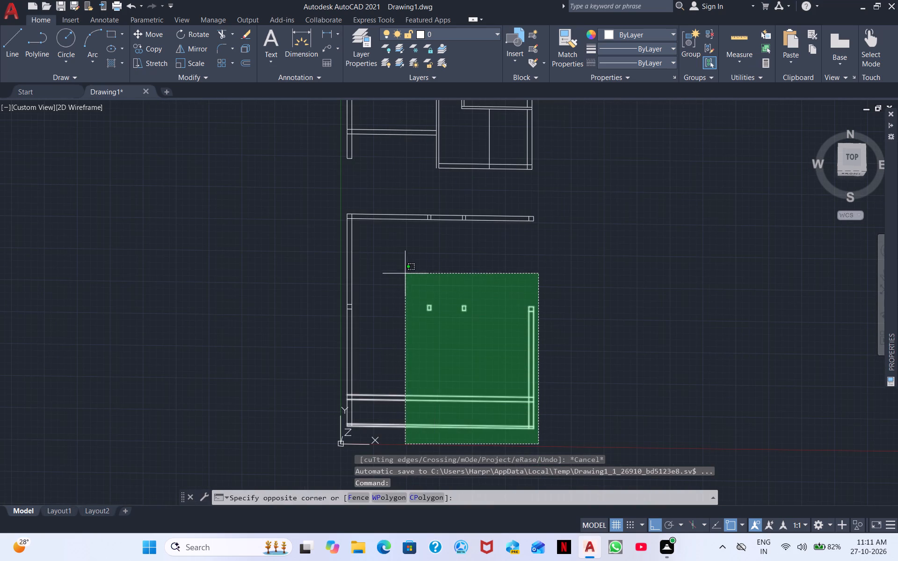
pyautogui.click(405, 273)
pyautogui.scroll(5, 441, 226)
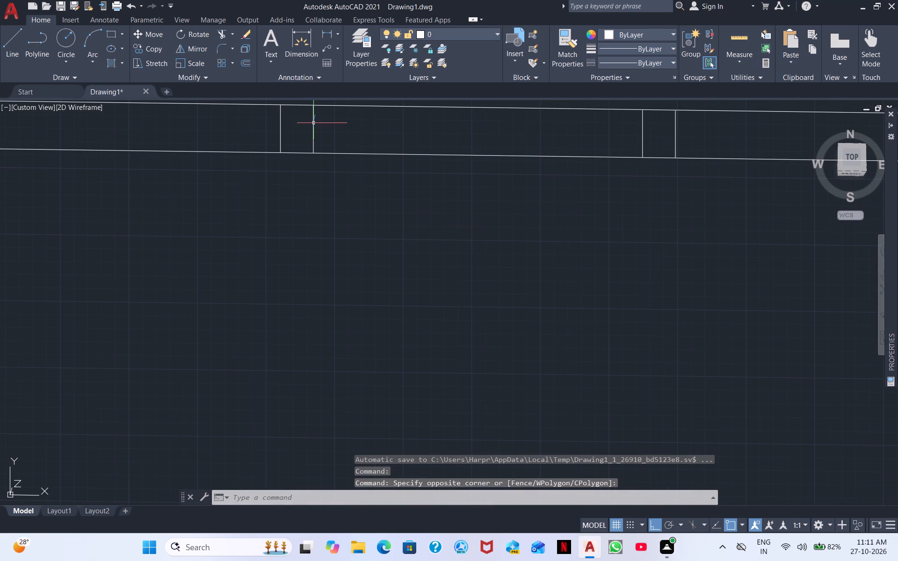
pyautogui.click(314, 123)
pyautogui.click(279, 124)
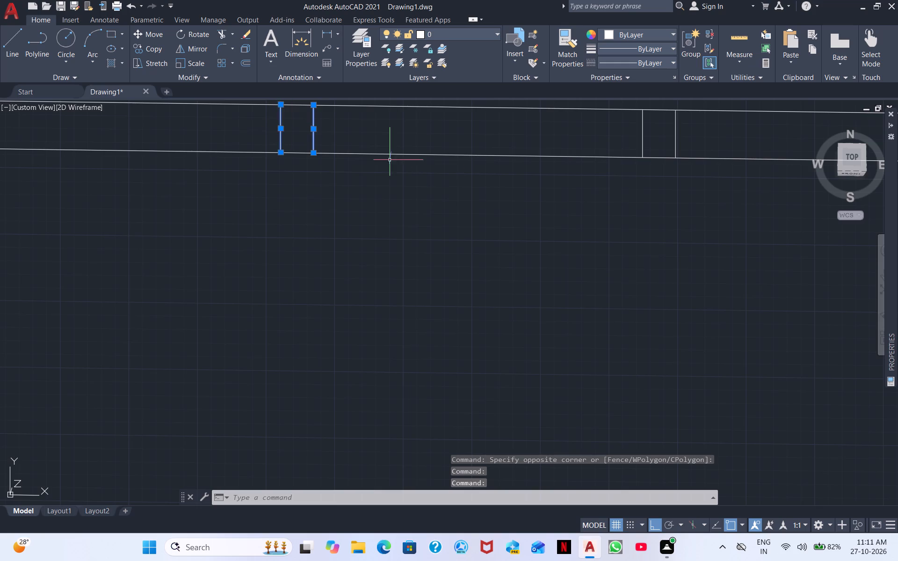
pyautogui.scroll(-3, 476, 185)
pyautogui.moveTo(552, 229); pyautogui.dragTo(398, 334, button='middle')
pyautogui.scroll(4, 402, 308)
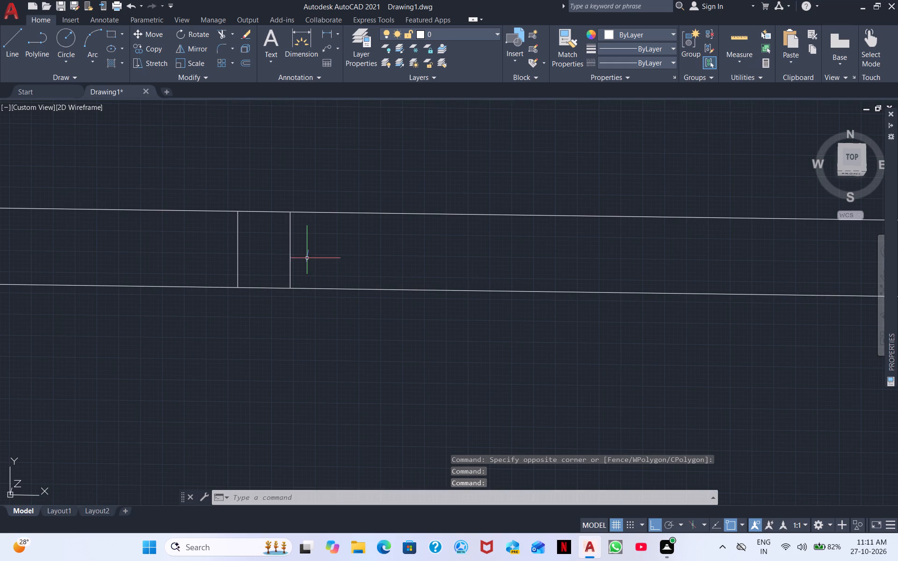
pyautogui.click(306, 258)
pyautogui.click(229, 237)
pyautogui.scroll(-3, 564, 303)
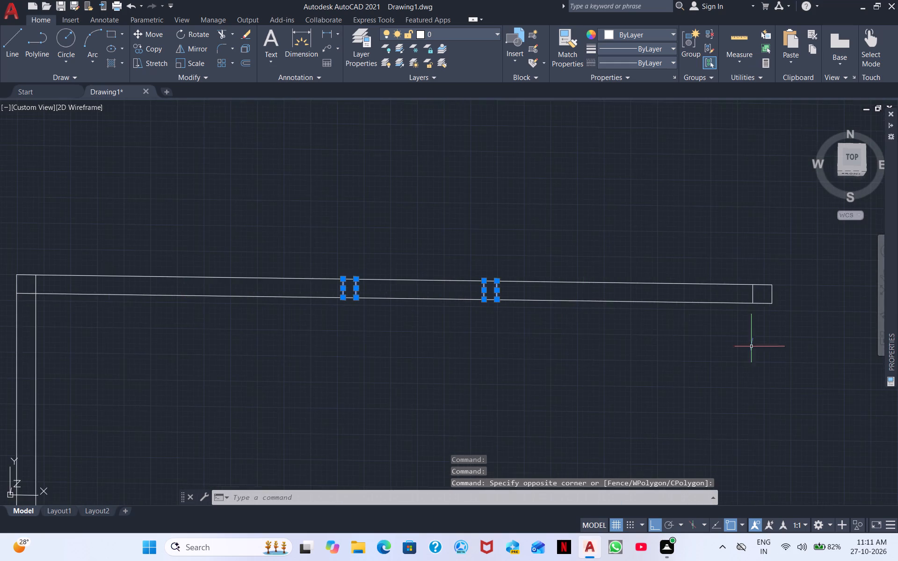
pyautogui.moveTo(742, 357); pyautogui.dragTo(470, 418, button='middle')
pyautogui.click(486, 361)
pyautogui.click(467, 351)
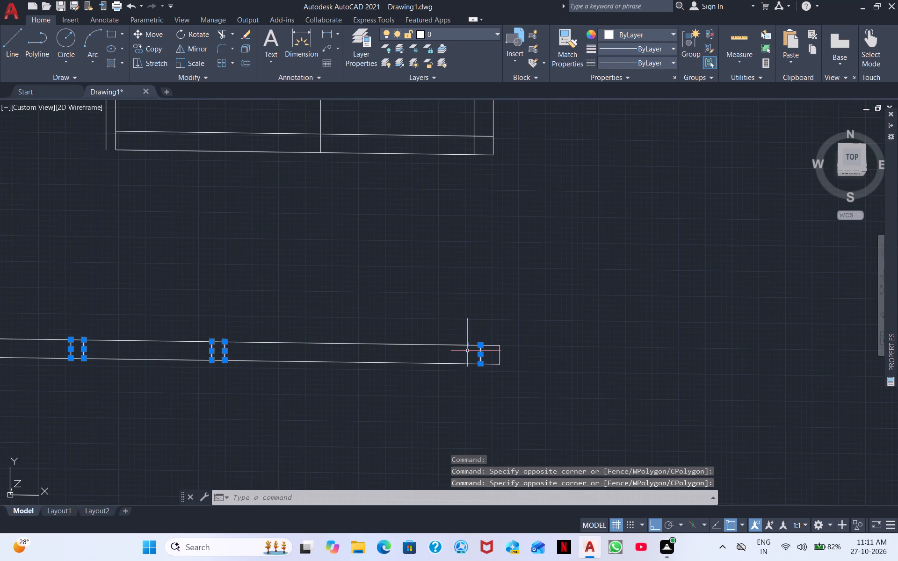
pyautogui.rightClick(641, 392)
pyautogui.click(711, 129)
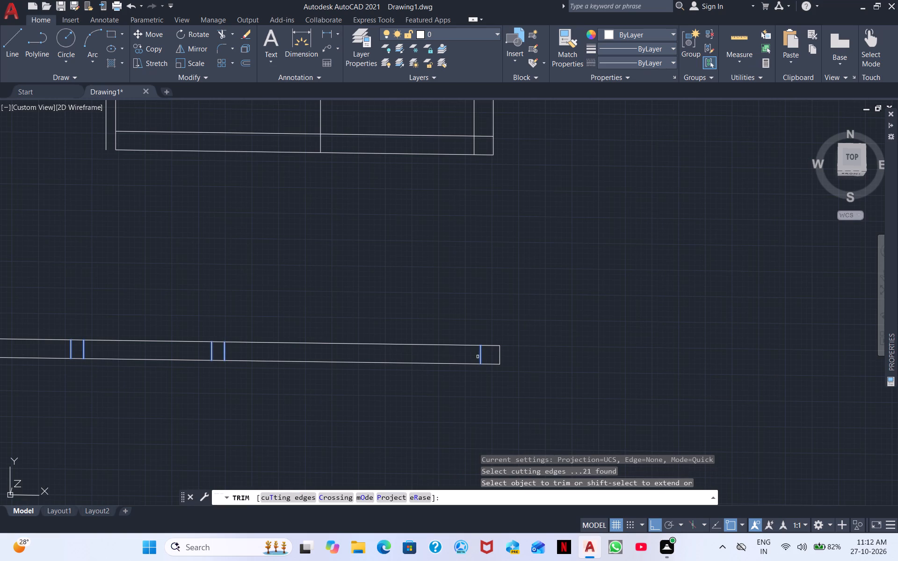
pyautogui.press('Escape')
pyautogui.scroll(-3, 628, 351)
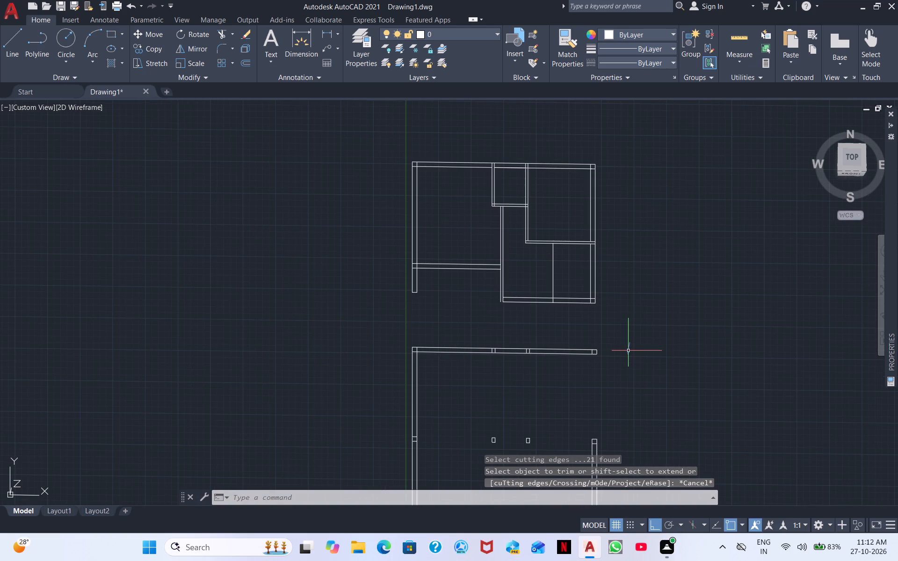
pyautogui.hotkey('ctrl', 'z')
# Erase the lower block's remaining east wall, its two lower horizontal walls, the leftover middle pieces and the short vertical stubs inside the top wall.
pyautogui.scroll(-2, 588, 363)
pyautogui.moveTo(528, 380); pyautogui.dragTo(557, 165, button='middle')
pyautogui.scroll(-1, 565, 200)
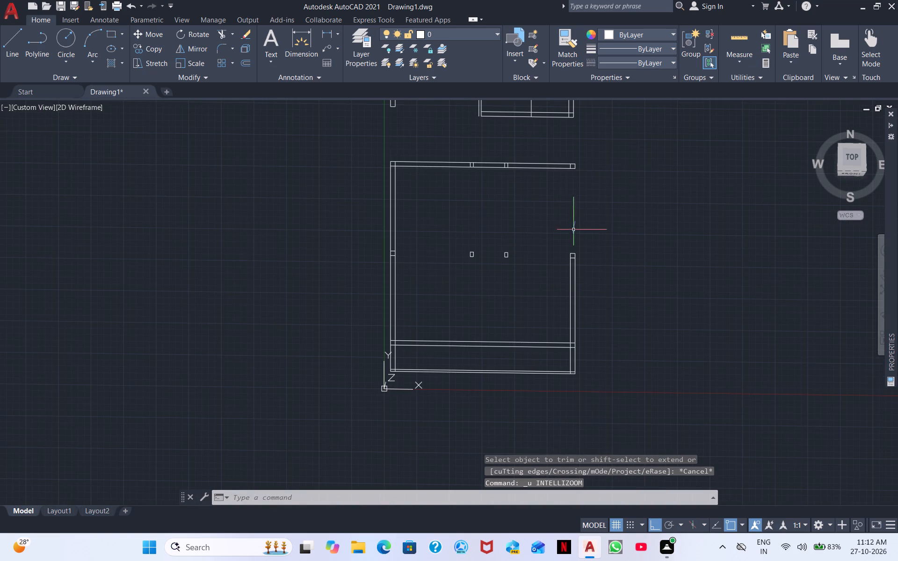
pyautogui.click(585, 402)
pyautogui.click(451, 246)
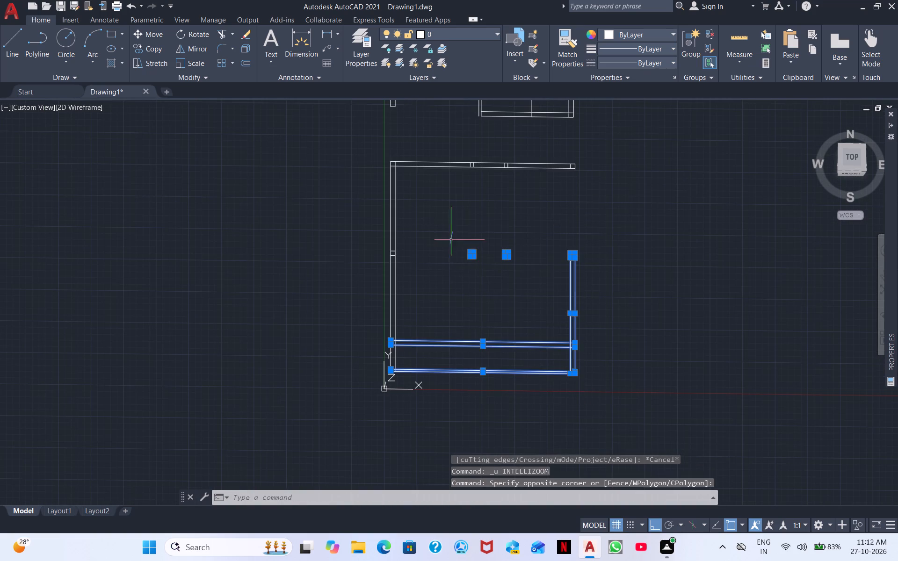
pyautogui.moveTo(457, 225); pyautogui.dragTo(444, 307, button='middle')
pyautogui.scroll(3, 450, 296)
pyautogui.moveTo(450, 297); pyautogui.dragTo(393, 533, button='middle')
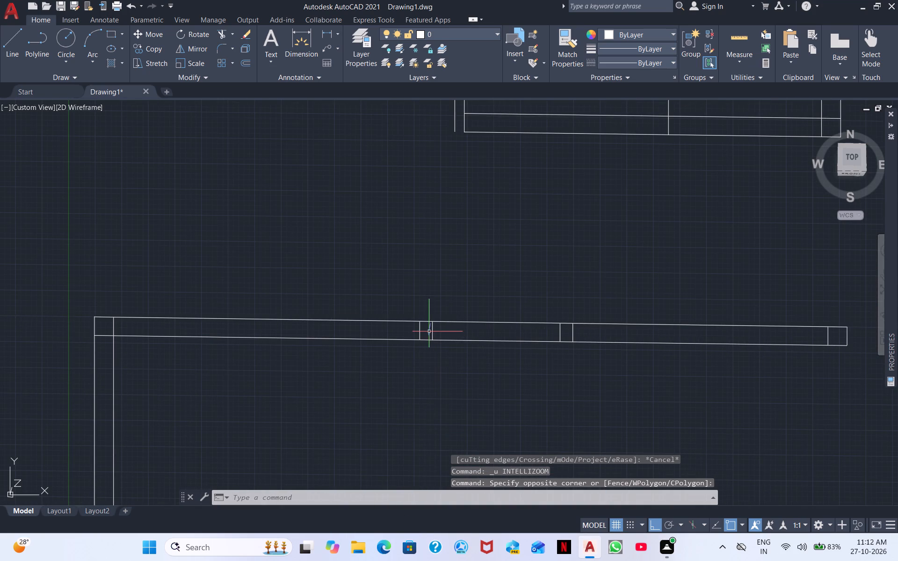
pyautogui.click(434, 327)
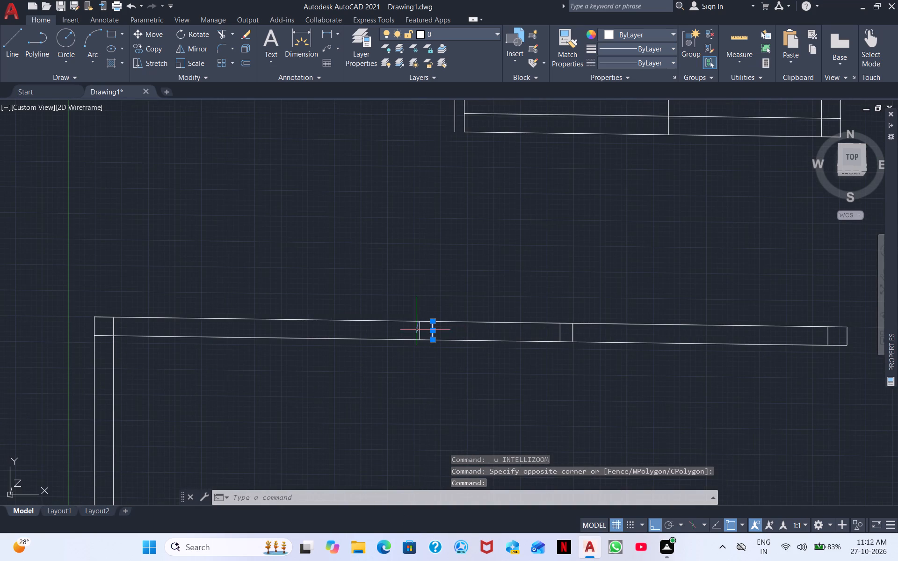
pyautogui.click(420, 328)
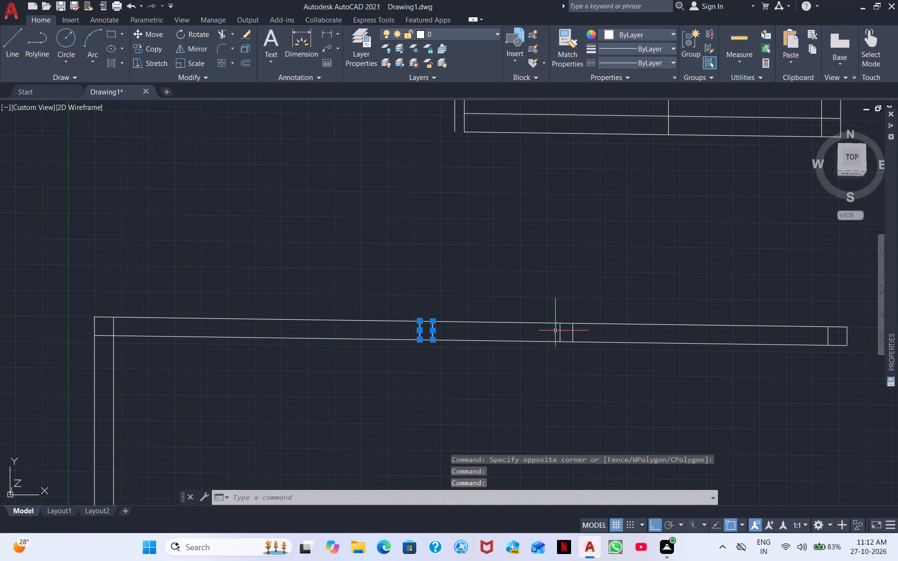
pyautogui.click(560, 331)
pyautogui.click(573, 334)
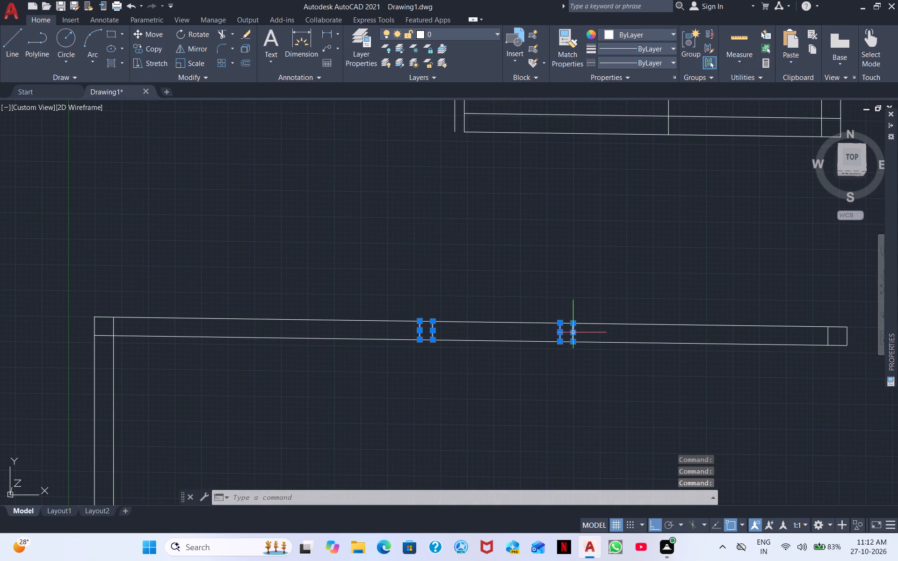
pyautogui.click(829, 338)
pyautogui.rightClick(718, 446)
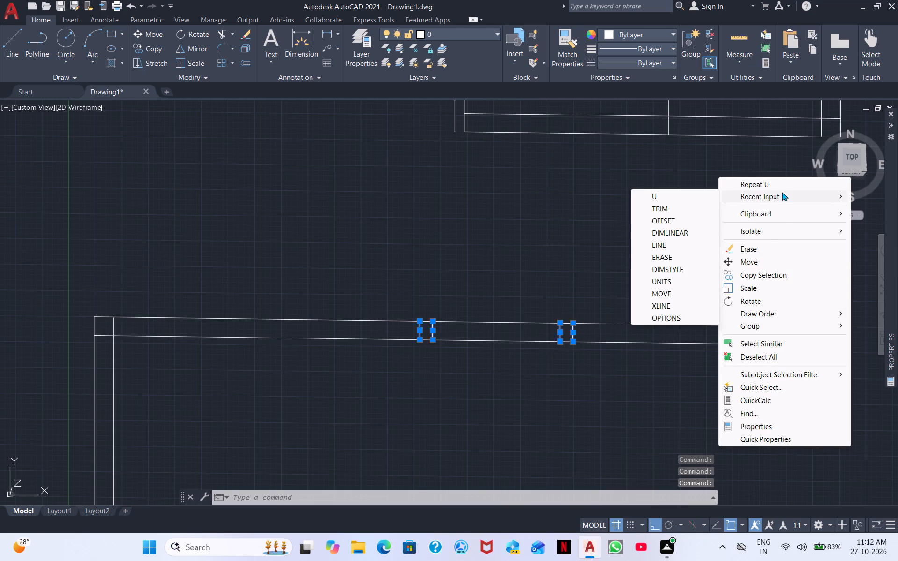
pyautogui.click(760, 245)
# Erase the two short cross lines left inside the lower block's west wall at the former middle wall.
pyautogui.scroll(-2, 637, 298)
pyautogui.moveTo(605, 316); pyautogui.dragTo(649, 188, button='middle')
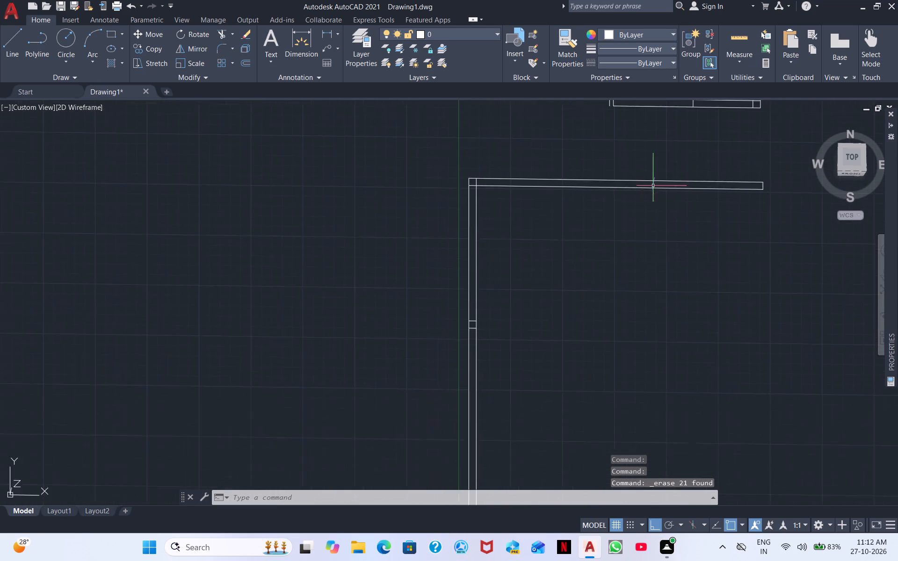
pyautogui.scroll(-1, 650, 214)
pyautogui.moveTo(641, 292); pyautogui.dragTo(652, 263, button='middle')
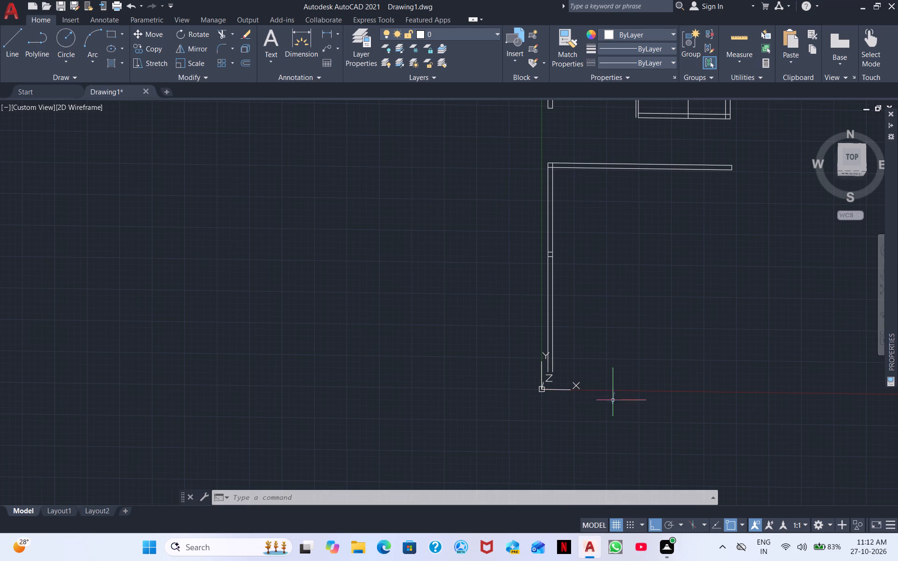
pyautogui.scroll(4, 571, 358)
pyautogui.moveTo(596, 288); pyautogui.dragTo(699, 560, button='middle')
pyautogui.scroll(-2, 498, 345)
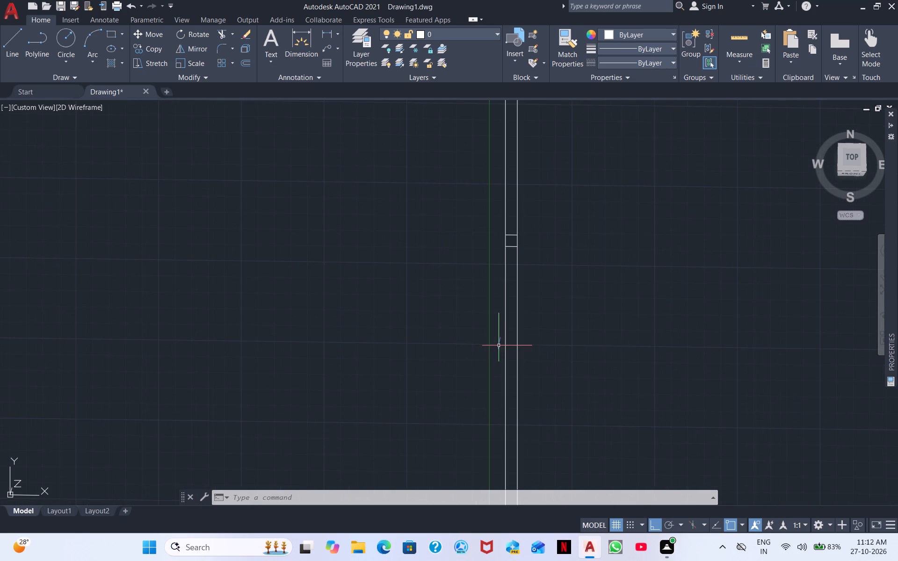
pyautogui.scroll(2, 493, 259)
pyautogui.moveTo(494, 266); pyautogui.dragTo(449, 505, button='middle')
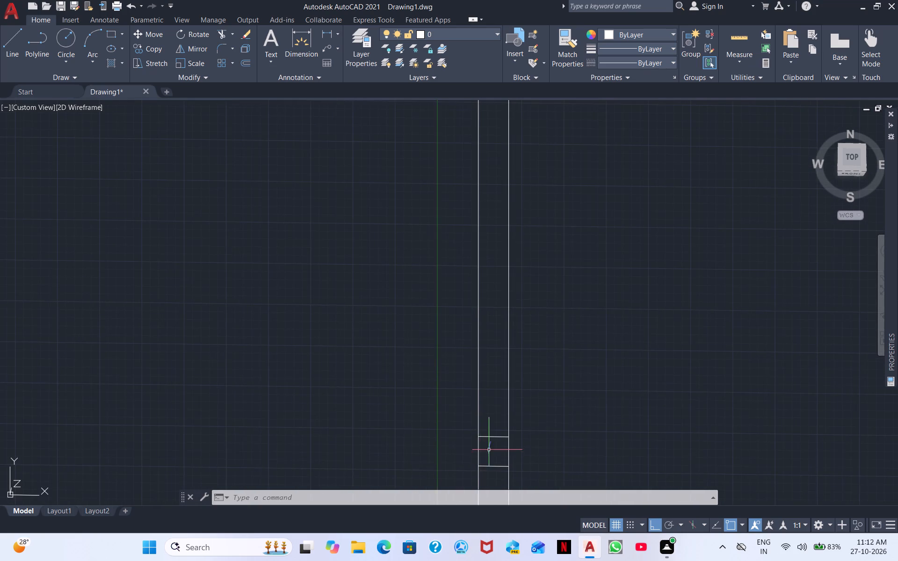
pyautogui.scroll(2, 489, 449)
pyautogui.moveTo(486, 457); pyautogui.dragTo(501, 367, button='middle')
pyautogui.moveTo(533, 430); pyautogui.dragTo(520, 409)
pyautogui.click(502, 322)
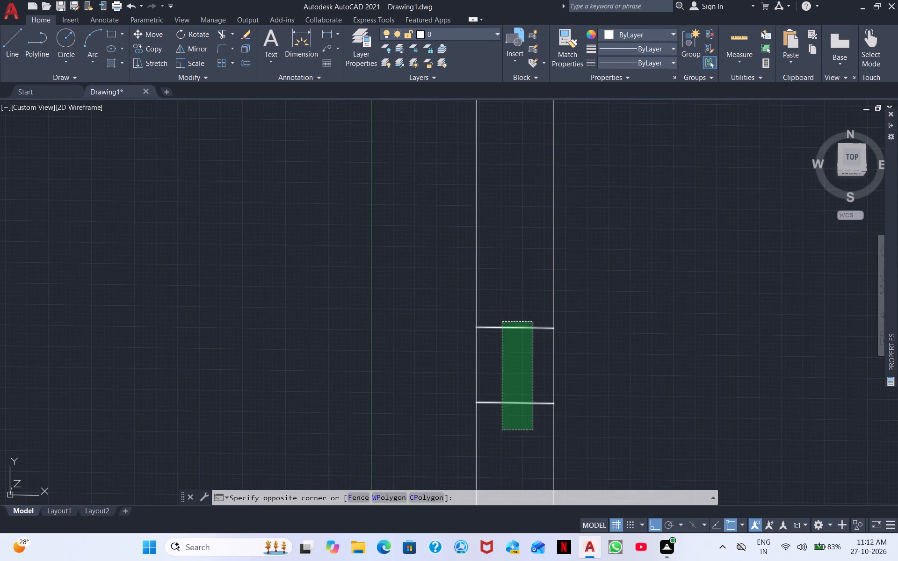
pyautogui.rightClick(700, 372)
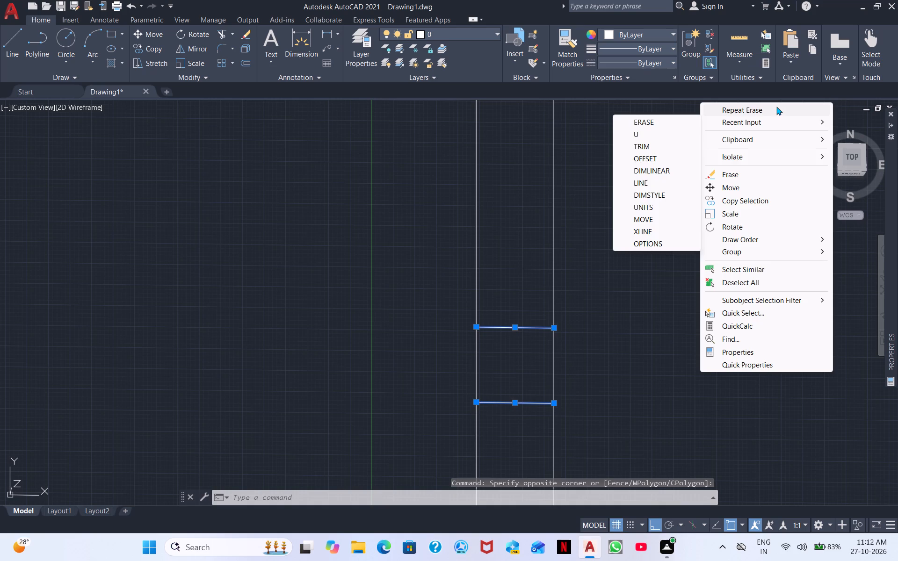
pyautogui.click(776, 107)
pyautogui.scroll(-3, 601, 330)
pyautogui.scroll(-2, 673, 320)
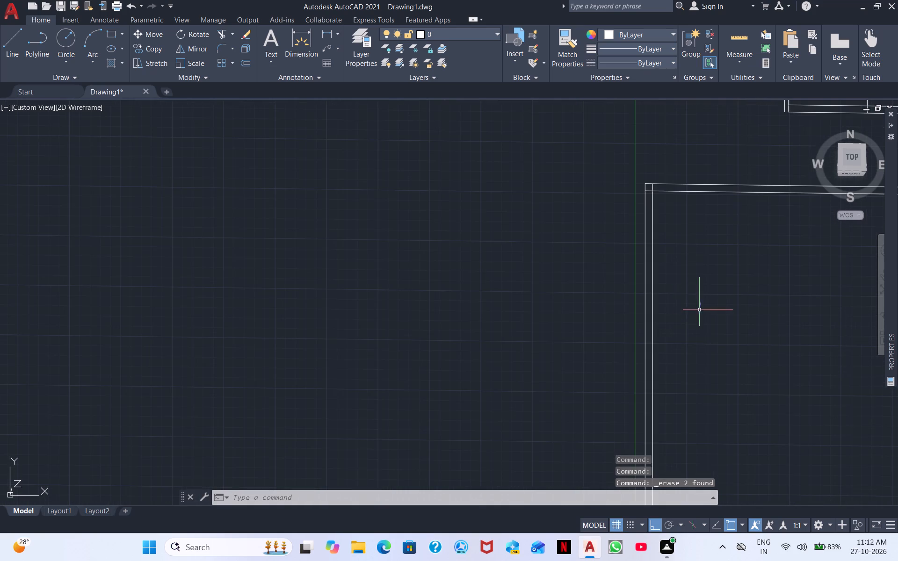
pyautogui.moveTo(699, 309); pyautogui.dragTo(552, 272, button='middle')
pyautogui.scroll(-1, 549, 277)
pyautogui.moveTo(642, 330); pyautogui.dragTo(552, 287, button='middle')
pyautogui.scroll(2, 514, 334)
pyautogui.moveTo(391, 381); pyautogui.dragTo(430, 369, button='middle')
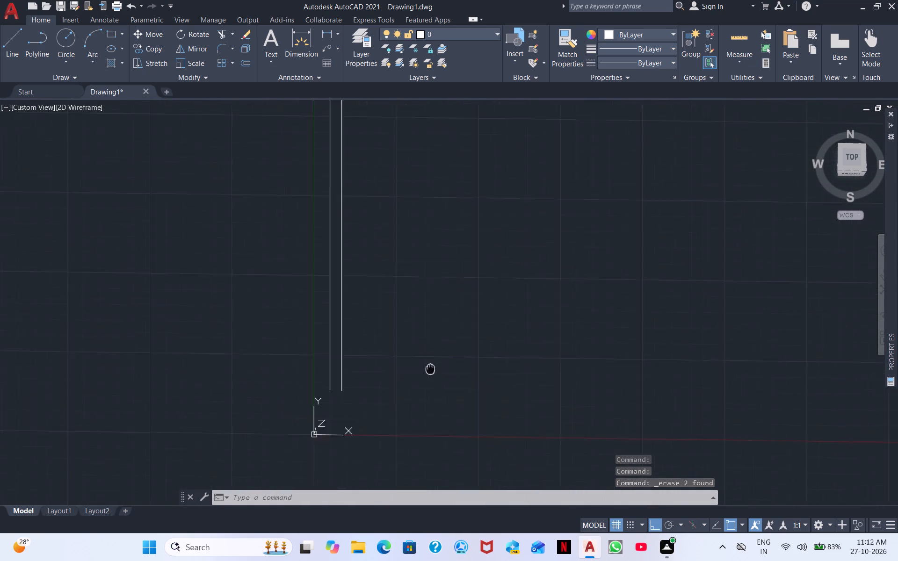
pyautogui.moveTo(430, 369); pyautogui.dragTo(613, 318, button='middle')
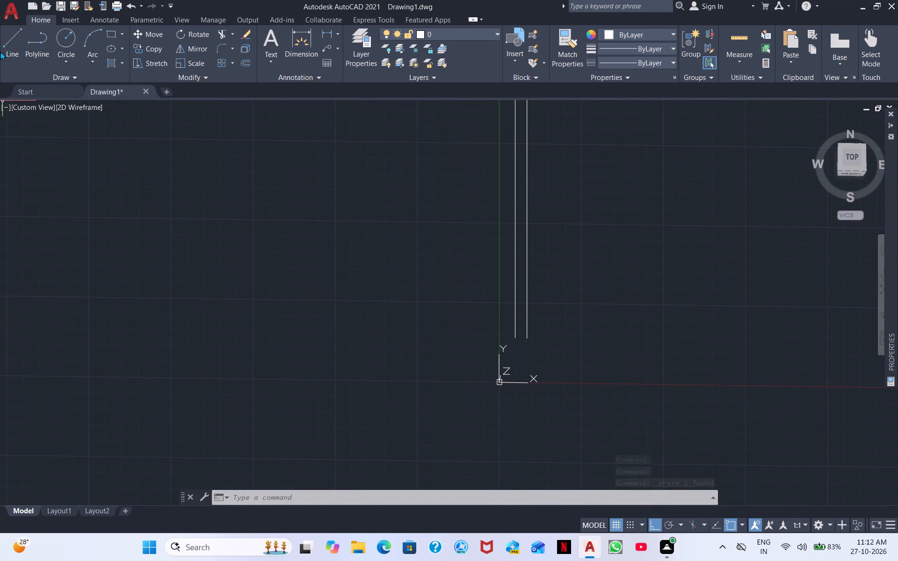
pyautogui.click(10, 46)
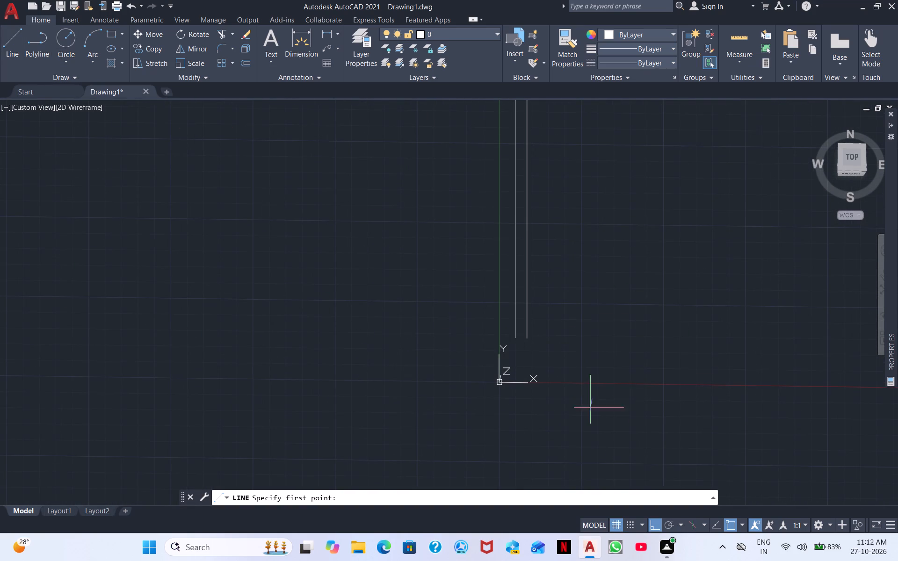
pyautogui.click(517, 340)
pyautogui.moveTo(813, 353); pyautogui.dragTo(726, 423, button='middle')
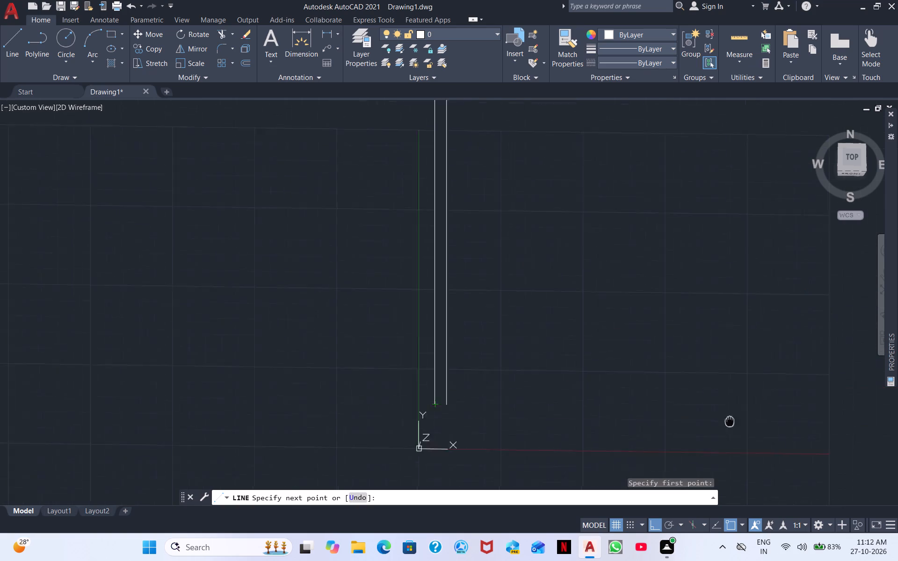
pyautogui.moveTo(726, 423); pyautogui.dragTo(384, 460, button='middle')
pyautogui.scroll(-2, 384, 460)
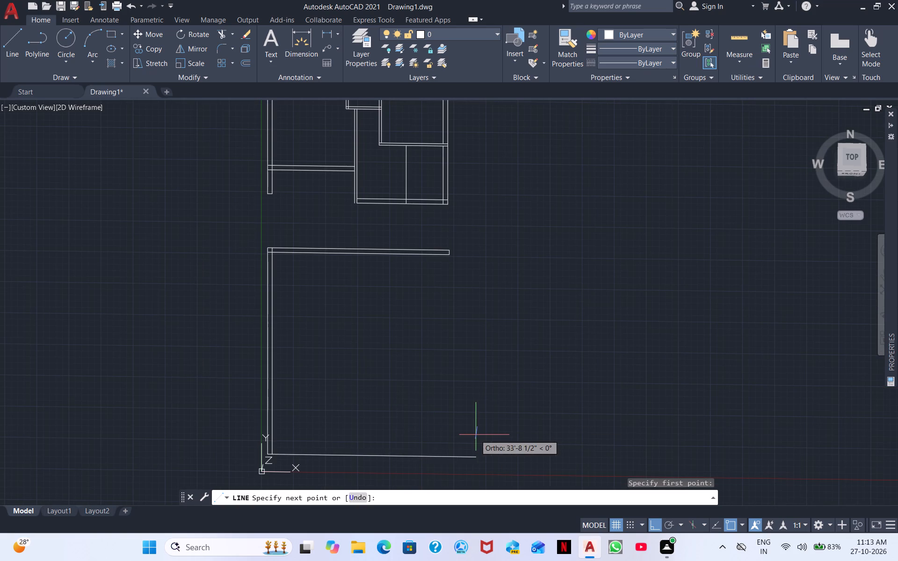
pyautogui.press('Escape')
# Examine the lower block's remaining top and west walls against the layout of the block above it.
pyautogui.moveTo(474, 375); pyautogui.dragTo(718, 500, button='middle')
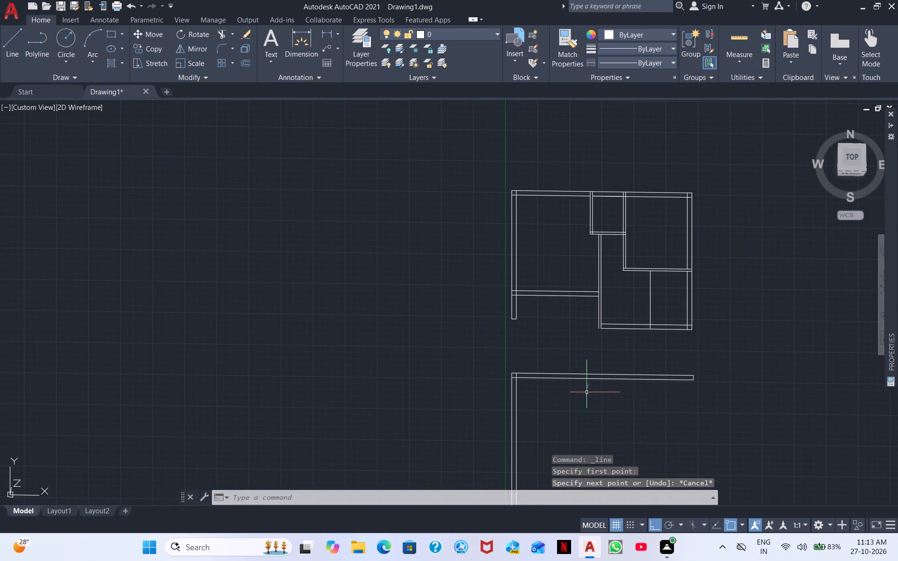
pyautogui.scroll(2, 571, 401)
pyautogui.moveTo(568, 412); pyautogui.dragTo(472, 376, button='middle')
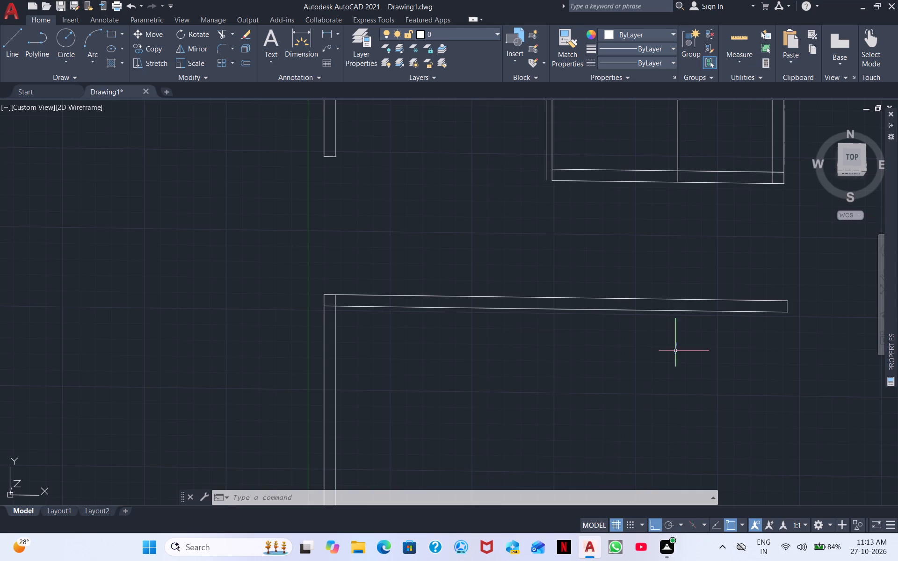
pyautogui.scroll(-1, 409, 426)
pyautogui.moveTo(596, 472); pyautogui.dragTo(689, 469, button='middle')
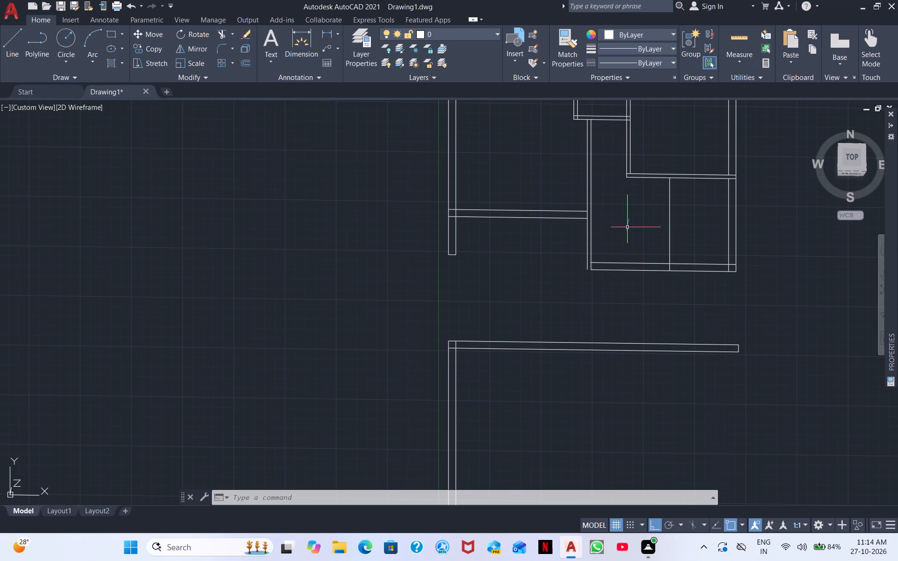
pyautogui.moveTo(679, 272); pyautogui.dragTo(624, 349, button='middle')
pyautogui.scroll(2, 621, 346)
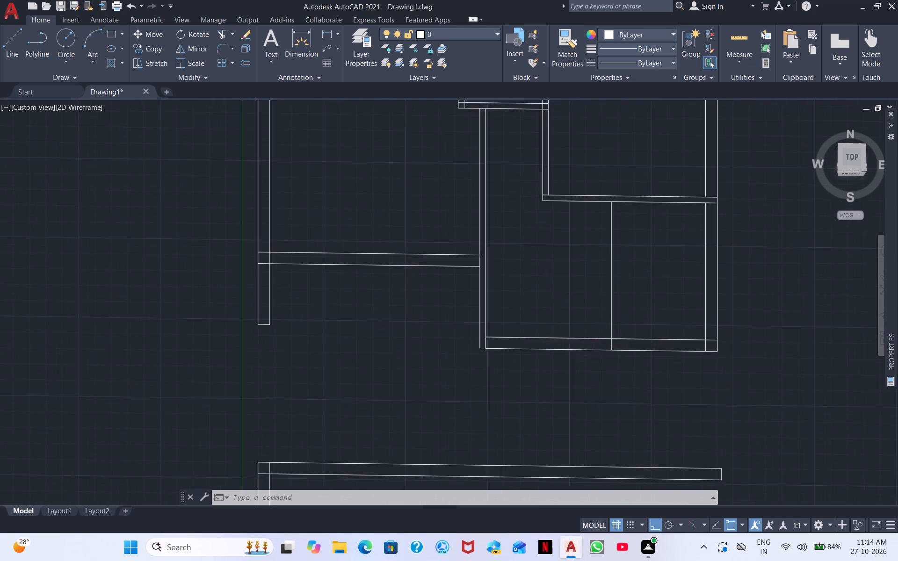
pyautogui.scroll(-3, 621, 345)
pyautogui.moveTo(577, 381); pyautogui.dragTo(567, 320, button='middle')
pyautogui.moveTo(591, 395); pyautogui.dragTo(595, 350, button='middle')
pyautogui.moveTo(635, 398); pyautogui.dragTo(636, 370, button='middle')
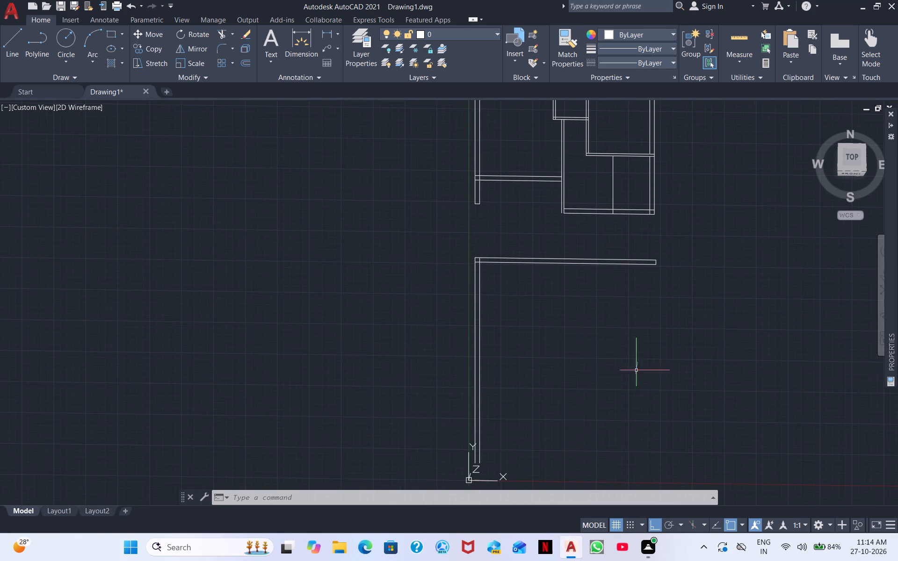
pyautogui.scroll(1, 567, 372)
pyautogui.moveTo(513, 397); pyautogui.dragTo(670, 409, button='middle')
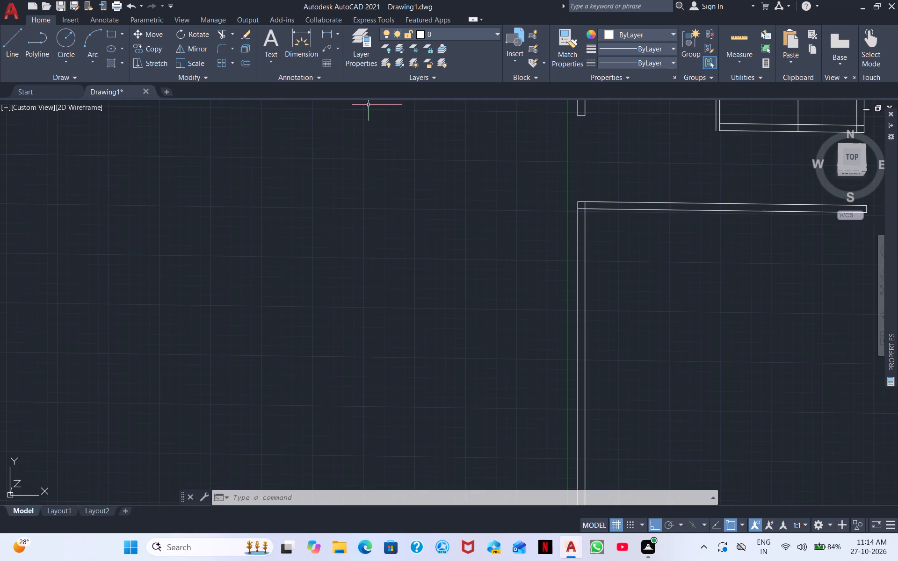
pyautogui.moveTo(775, 348); pyautogui.dragTo(426, 307, button='middle')
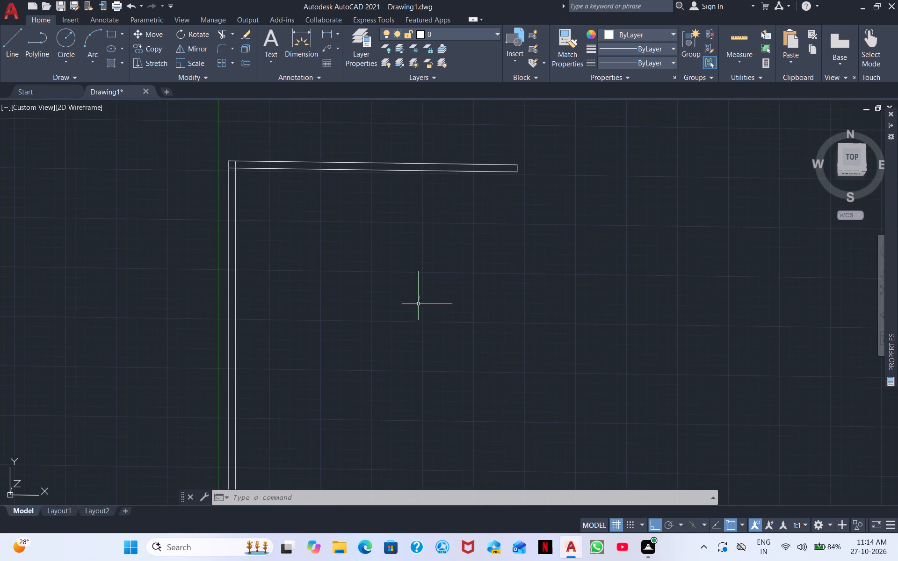
pyautogui.scroll(-1, 418, 304)
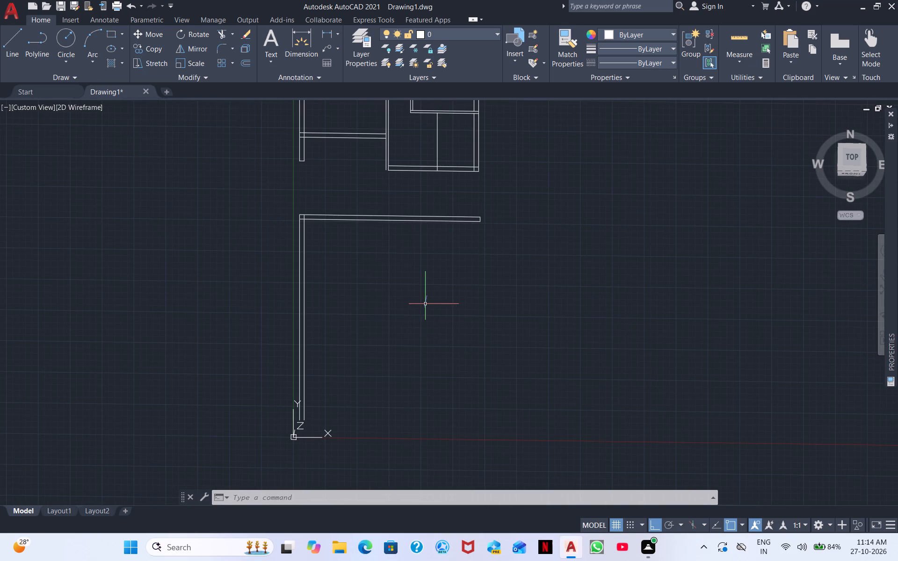
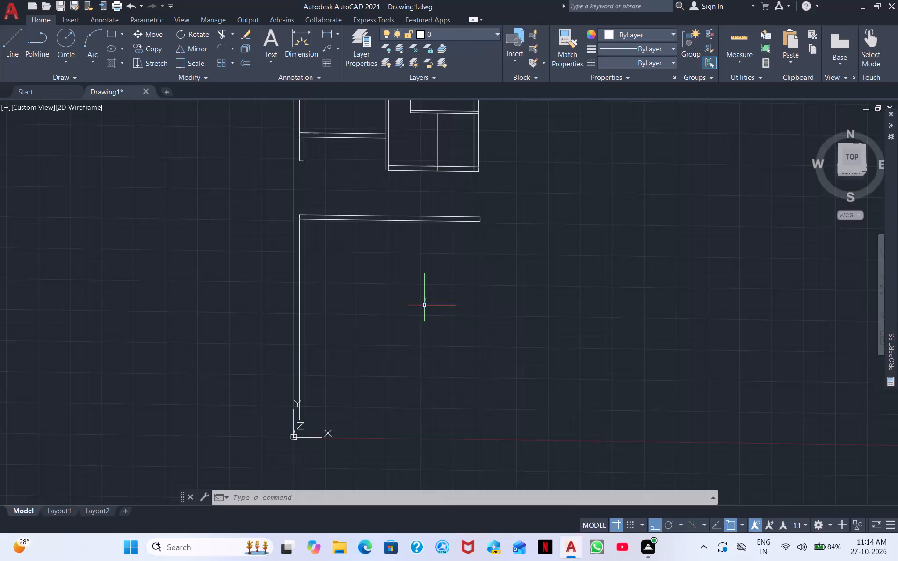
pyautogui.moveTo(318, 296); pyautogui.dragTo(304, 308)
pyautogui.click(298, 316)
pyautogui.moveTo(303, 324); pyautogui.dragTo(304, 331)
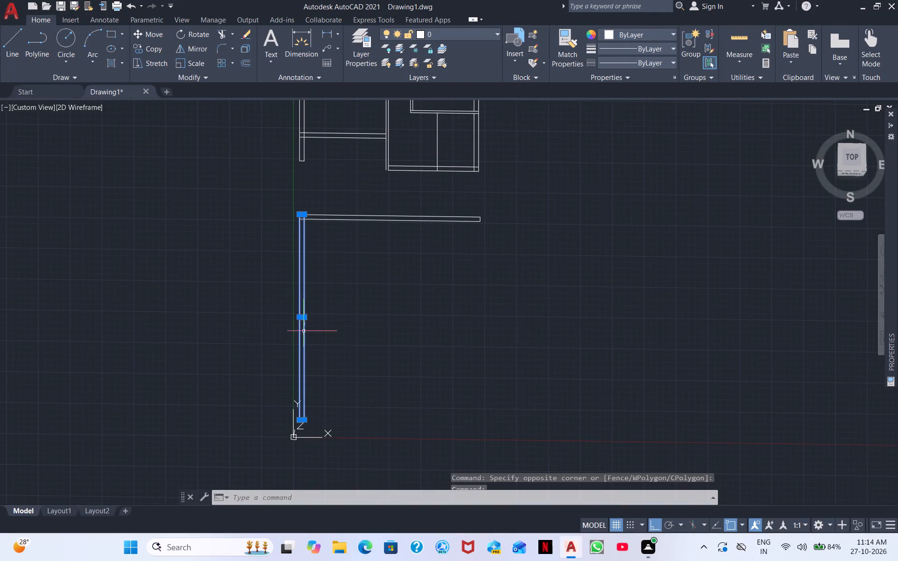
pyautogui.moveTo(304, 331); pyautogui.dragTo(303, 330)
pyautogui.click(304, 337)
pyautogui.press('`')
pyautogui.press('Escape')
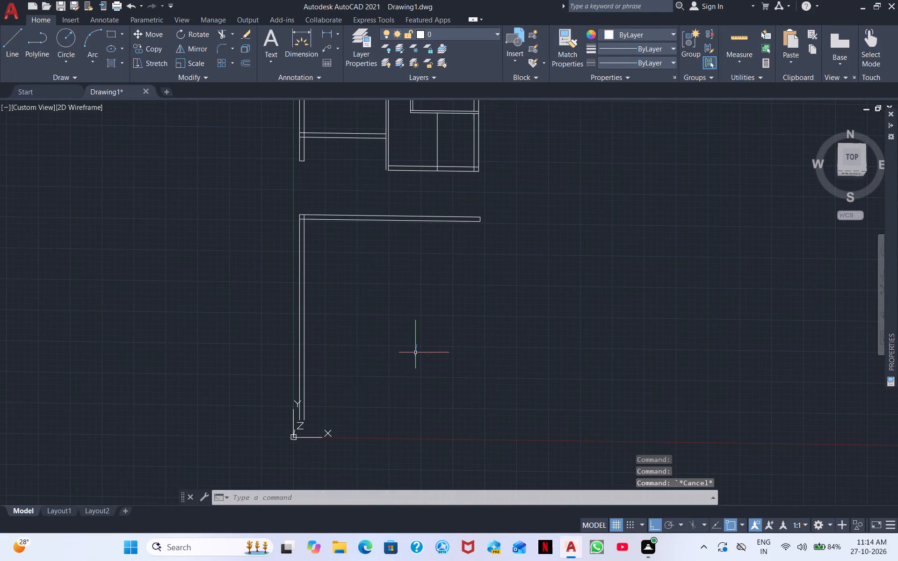
# Offset the inner line of the lower block's west wall 12' to the east.
pyautogui.write('O')
pyautogui.press('space')
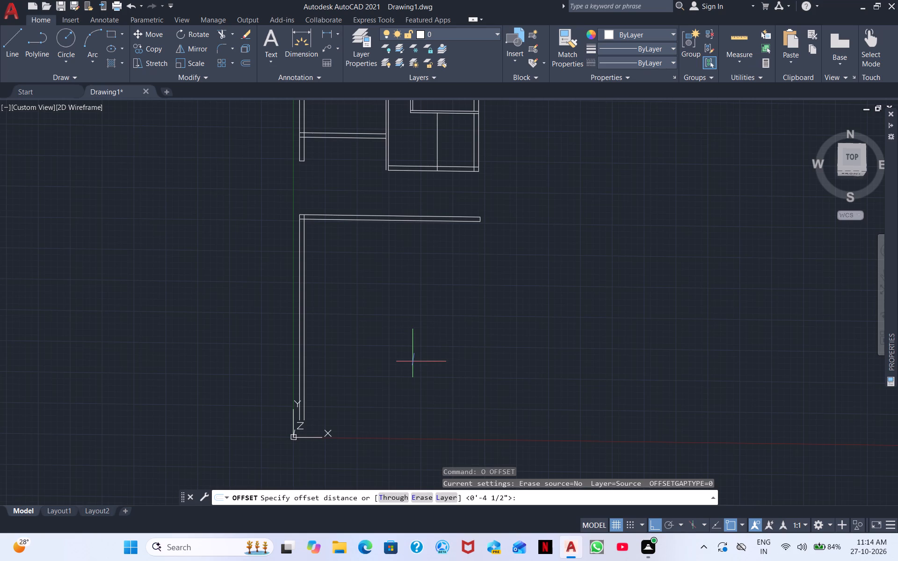
pyautogui.write("12'")
pyautogui.press('Return')
pyautogui.click(303, 342)
pyautogui.click(369, 334)
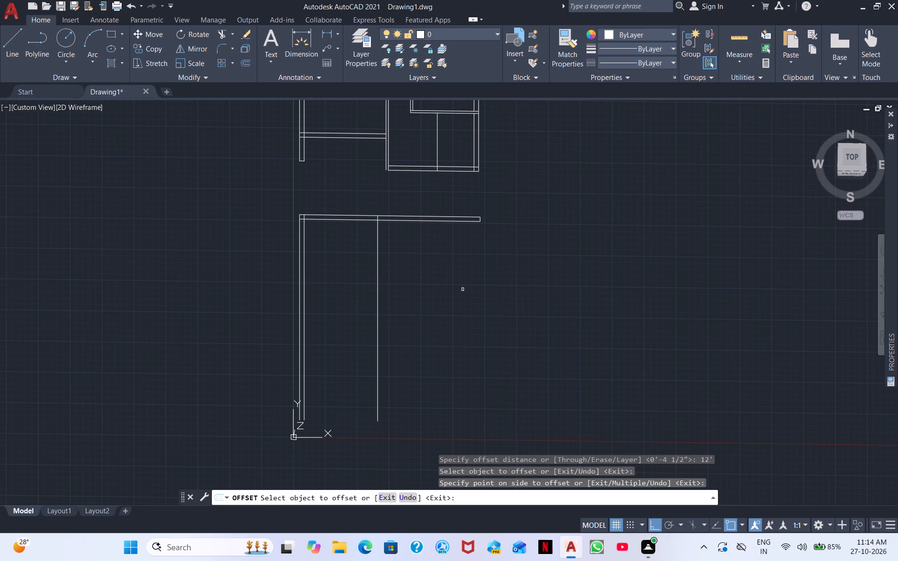
pyautogui.scroll(1, 420, 304)
pyautogui.moveTo(417, 308); pyautogui.dragTo(466, 454, button='middle')
pyautogui.scroll(1, 417, 308)
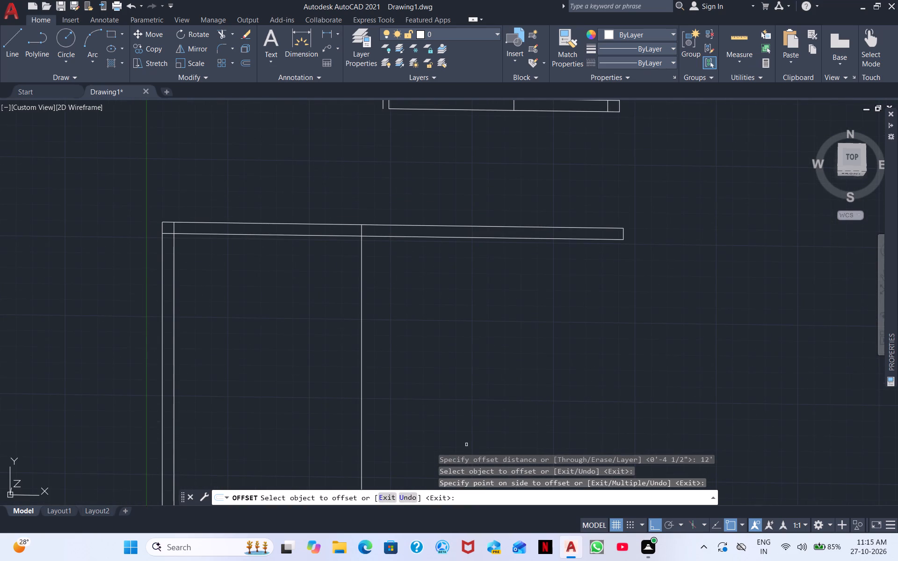
pyautogui.press('space')
# Offset the new vertical line 4.5" to the east to form the first partition of the lower block.
pyautogui.press('space')
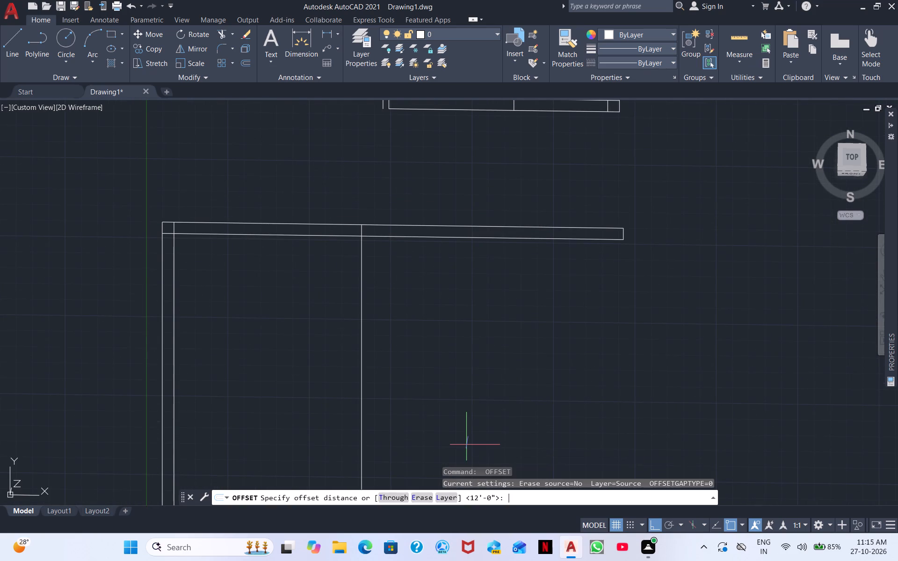
pyautogui.write('4.5')
pyautogui.hotkey('shift', '"')
pyautogui.press('Return')
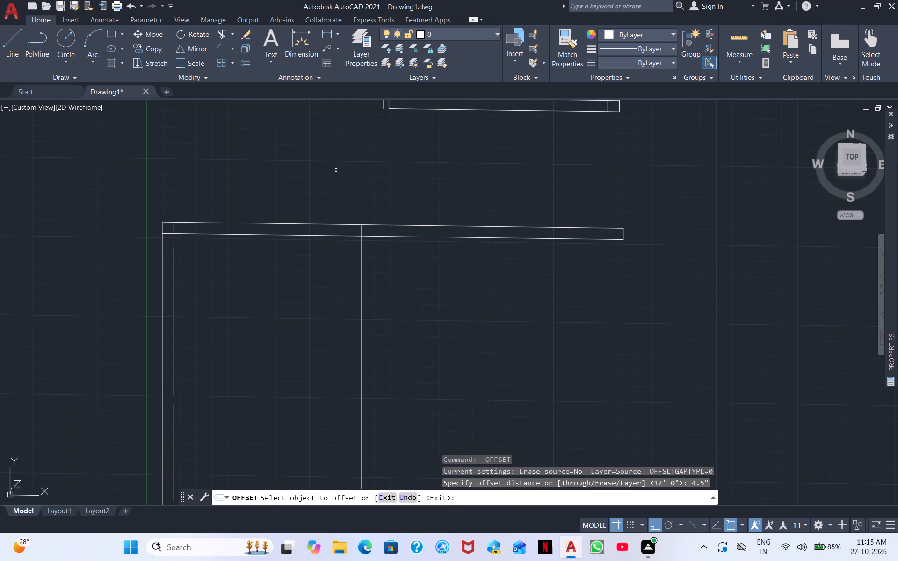
pyautogui.click(363, 259)
pyautogui.click(375, 266)
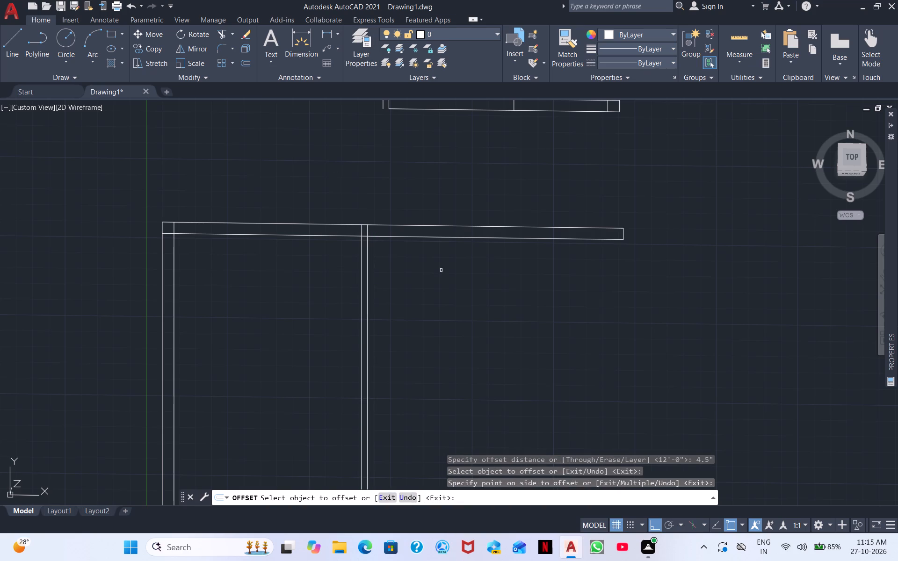
pyautogui.scroll(-2, 441, 271)
pyautogui.moveTo(450, 276); pyautogui.dragTo(443, 248, button='middle')
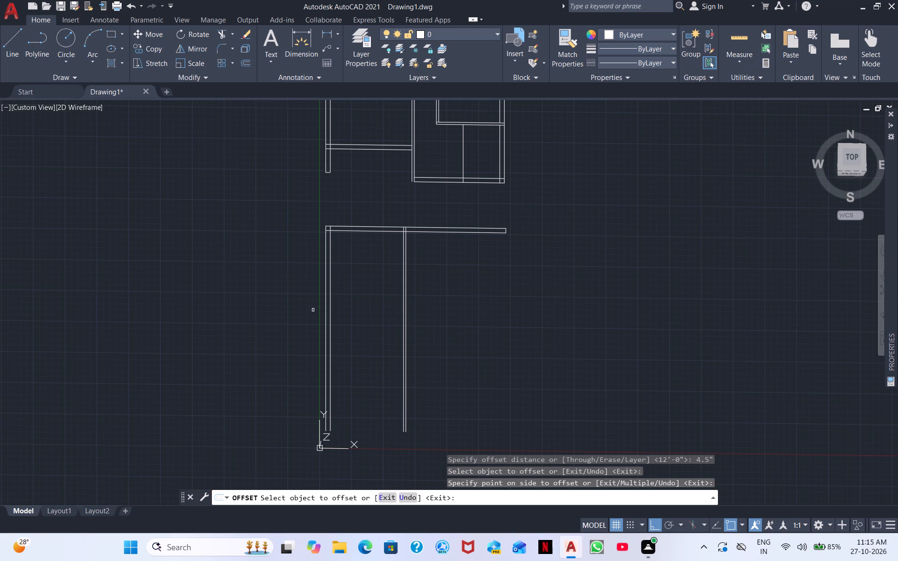
pyautogui.press('space')
# Offset the first partition's east line 5' to the east.
pyautogui.press('space')
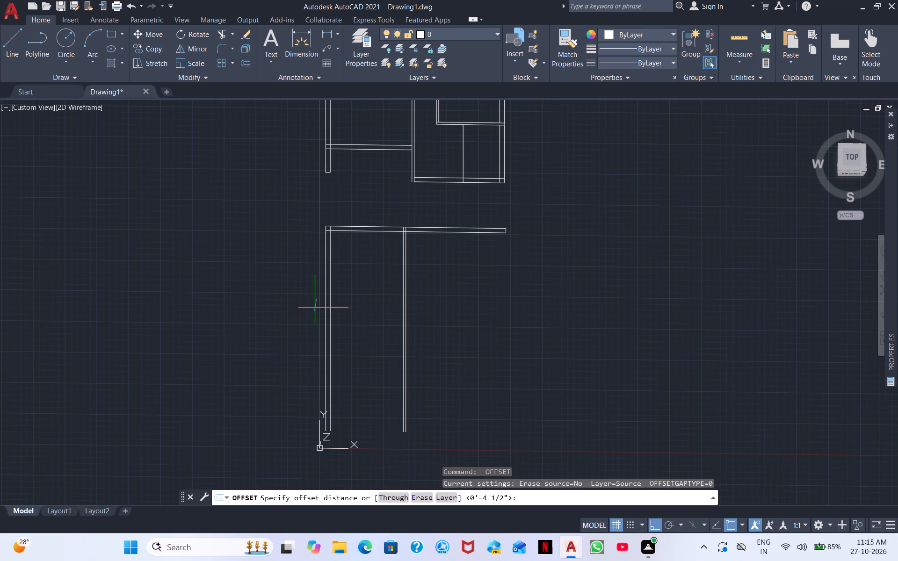
pyautogui.scroll(2, 413, 299)
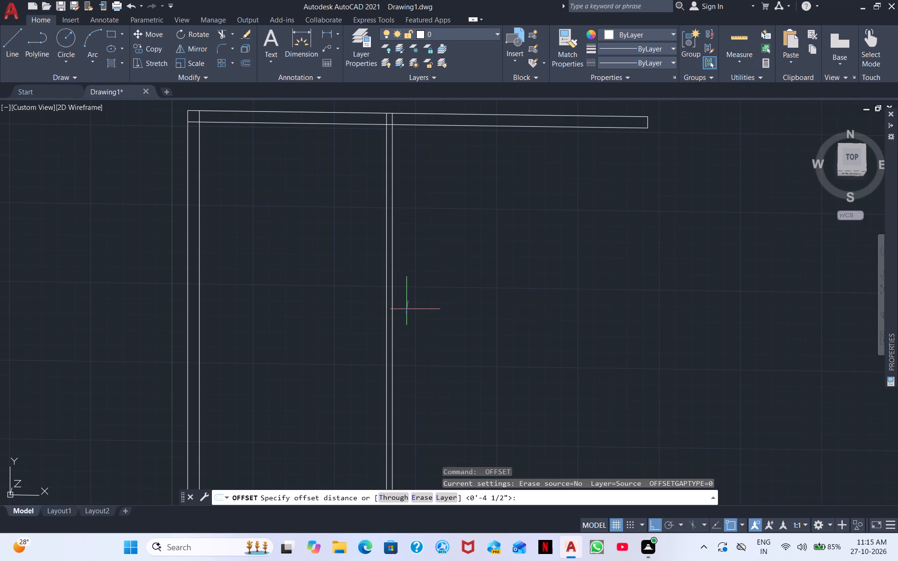
pyautogui.press('5')
pyautogui.press("'")
pyautogui.press('Return')
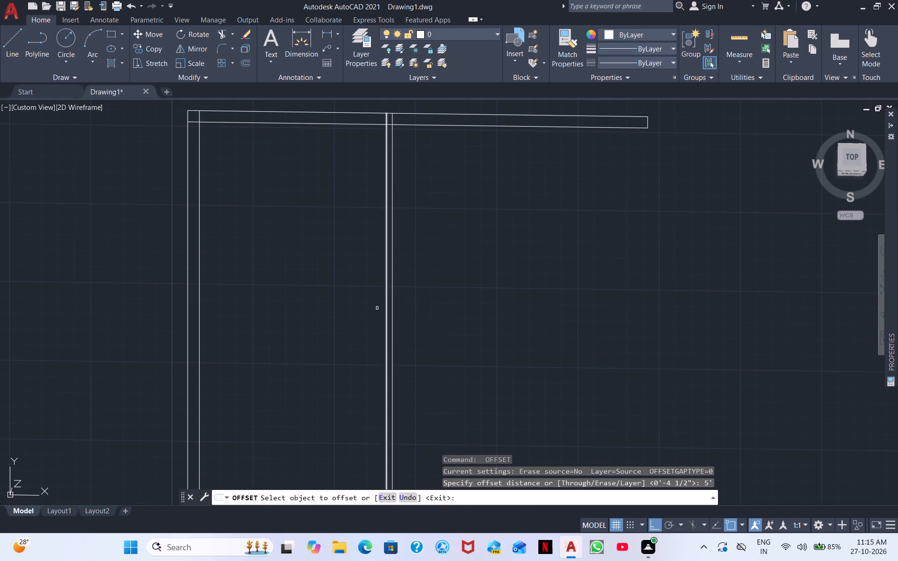
pyautogui.click(392, 323)
pyautogui.click(435, 318)
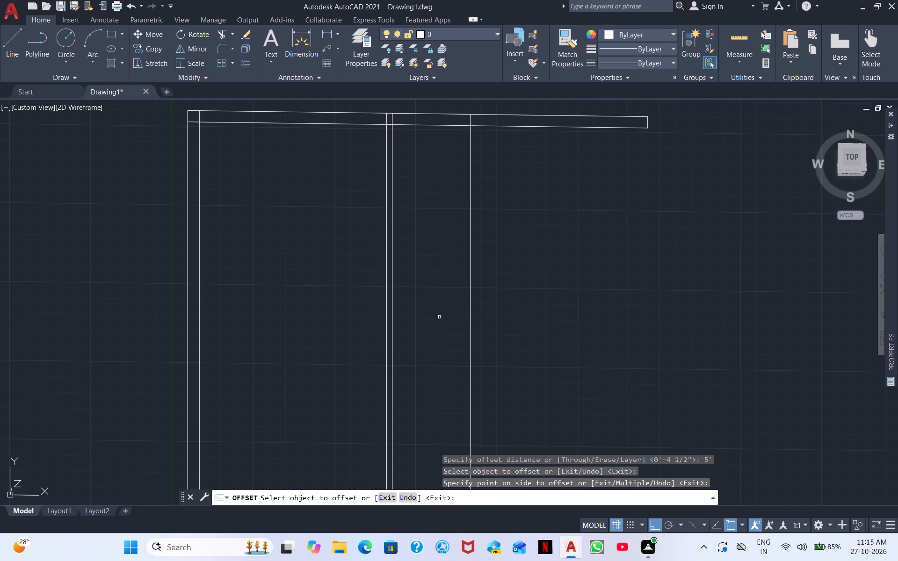
pyautogui.press('space')
# Offset that new vertical line 4.5" to the east to form the lower block's second partition.
pyautogui.press('space')
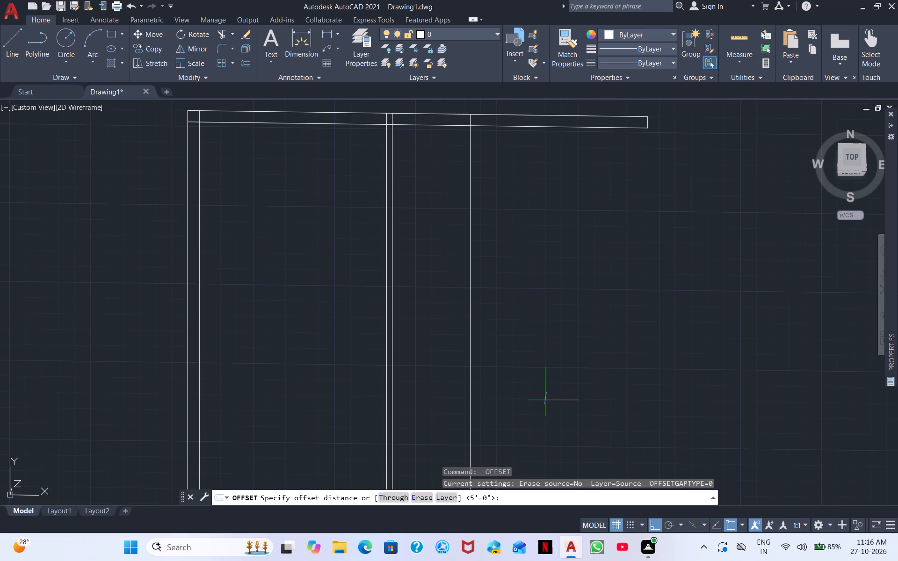
pyautogui.write('4.5')
pyautogui.hotkey('shift', '"')
pyautogui.press('Return')
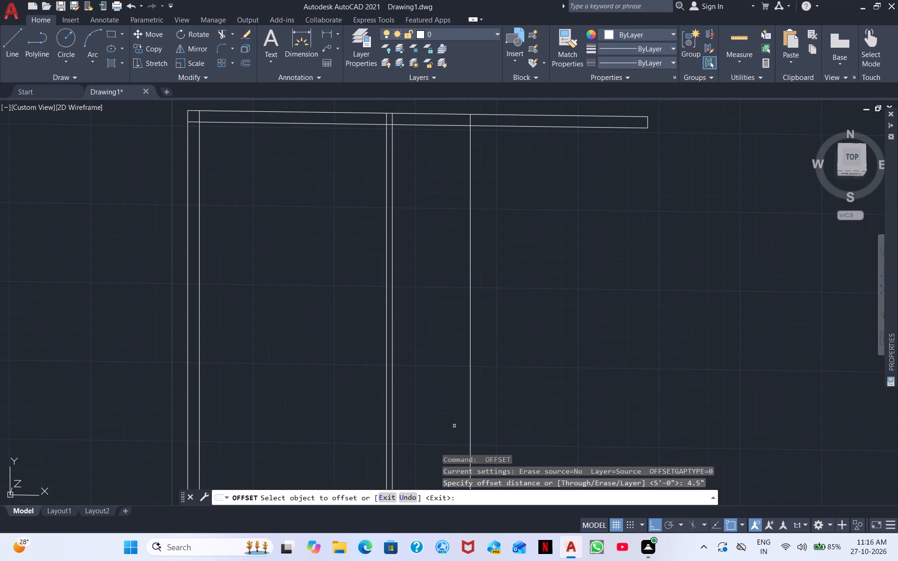
pyautogui.click(468, 412)
pyautogui.click(469, 411)
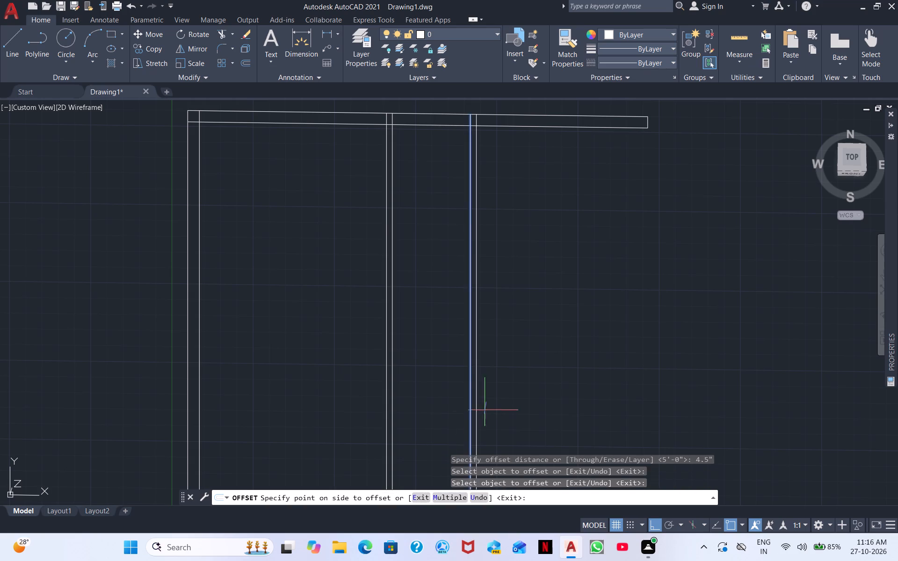
pyautogui.click(492, 409)
pyautogui.scroll(-1, 499, 397)
pyautogui.moveTo(526, 386); pyautogui.dragTo(493, 362, button='middle')
pyautogui.press('space')
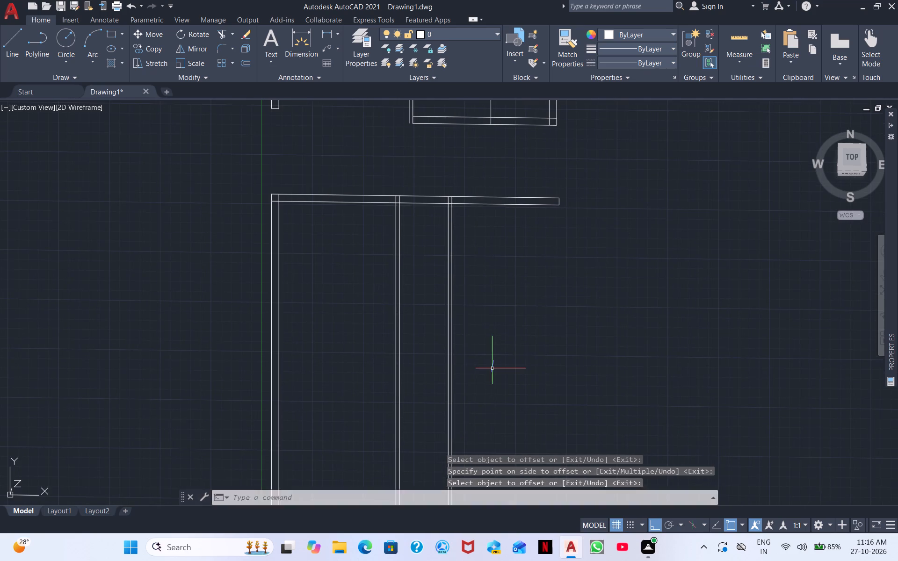
# Offset the second partition's east line 8' to the east.
pyautogui.press('space')
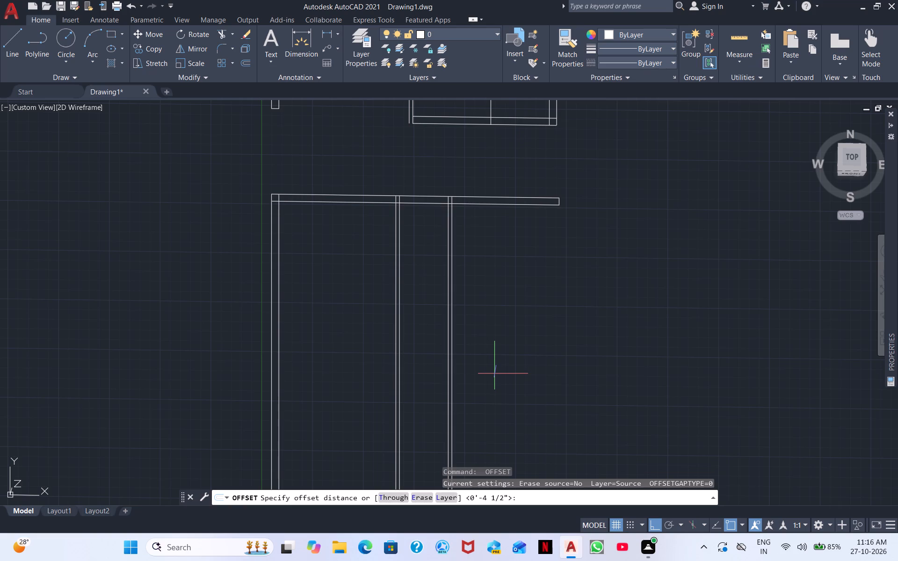
pyautogui.press('space')
pyautogui.press('space')
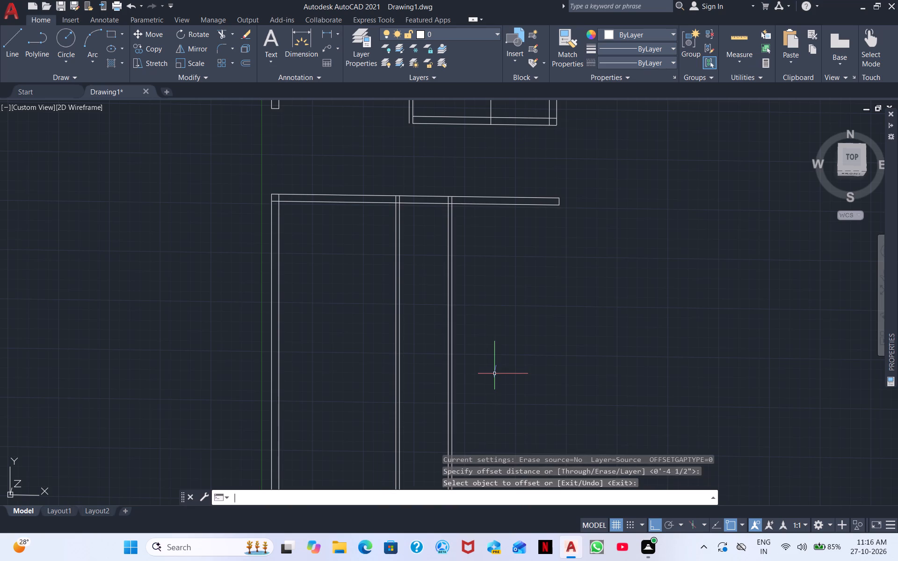
pyautogui.press('space')
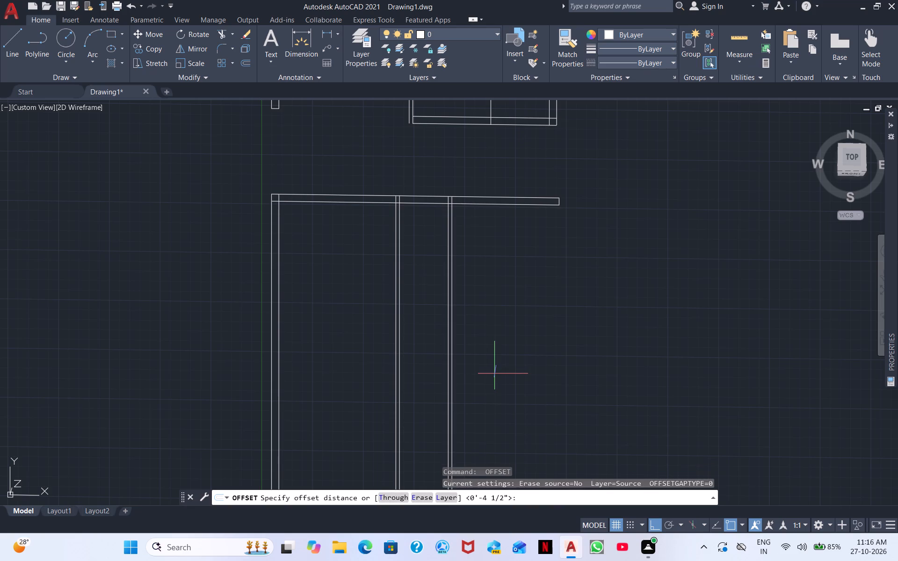
pyautogui.write("8'")
pyautogui.press('Return')
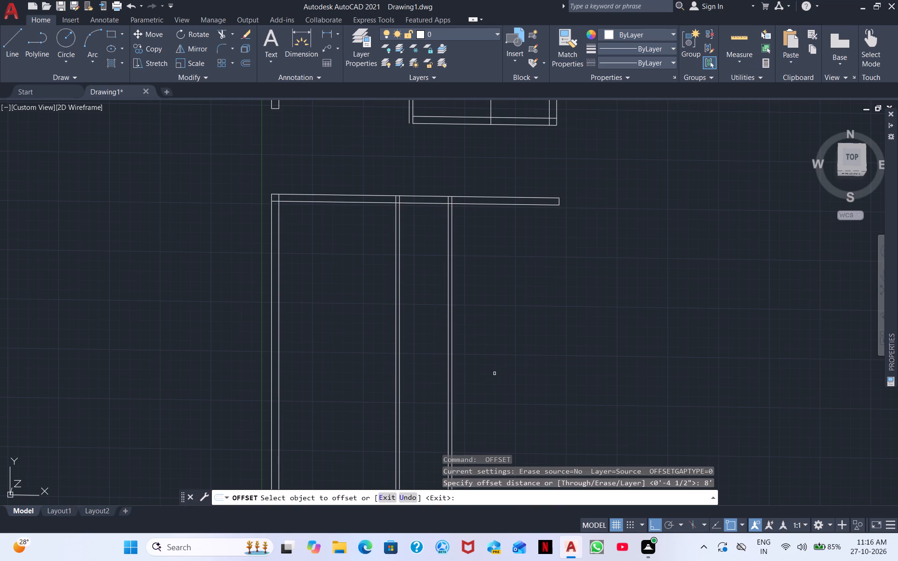
pyautogui.click(451, 409)
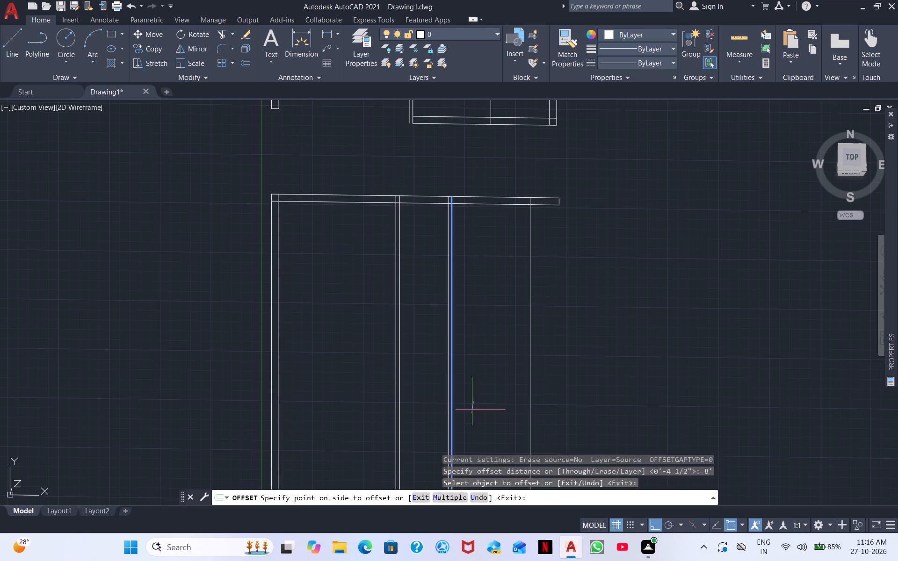
pyautogui.click(499, 403)
pyautogui.moveTo(559, 367); pyautogui.dragTo(519, 376, button='middle')
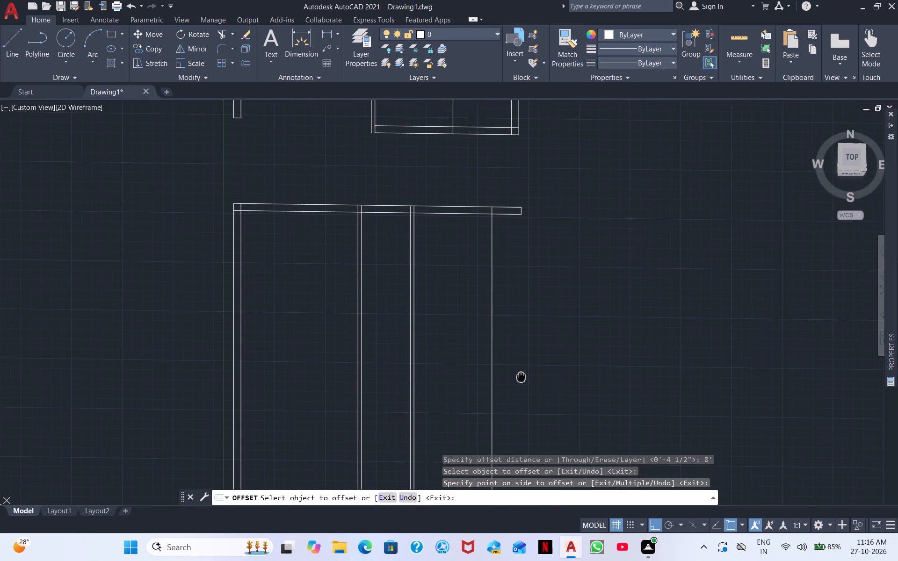
pyautogui.moveTo(519, 376); pyautogui.dragTo(516, 374, button='middle')
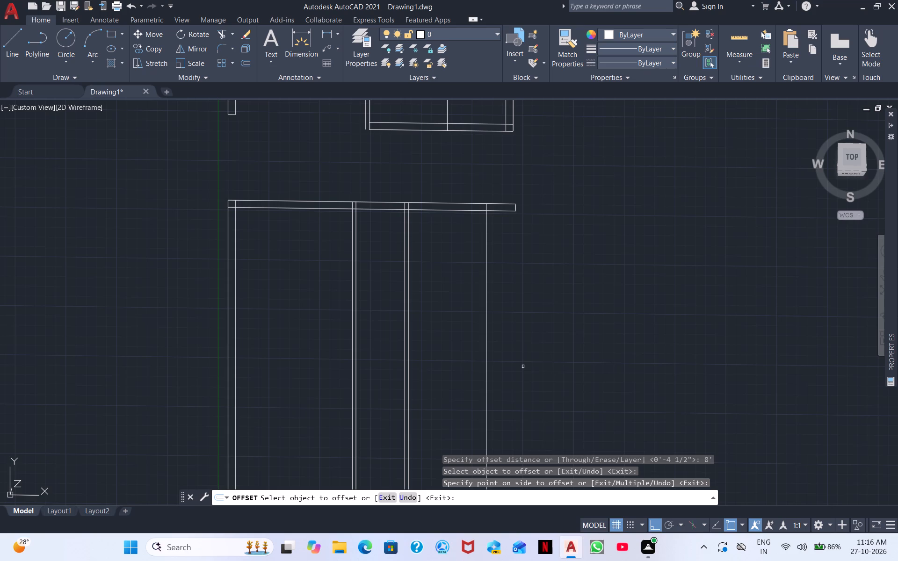
pyautogui.press('space')
# Offset the easternmost vertical line 4.5" to the east to form the lower block's third partition.
pyautogui.press('space')
pyautogui.write('4.5"')
pyautogui.press('Return')
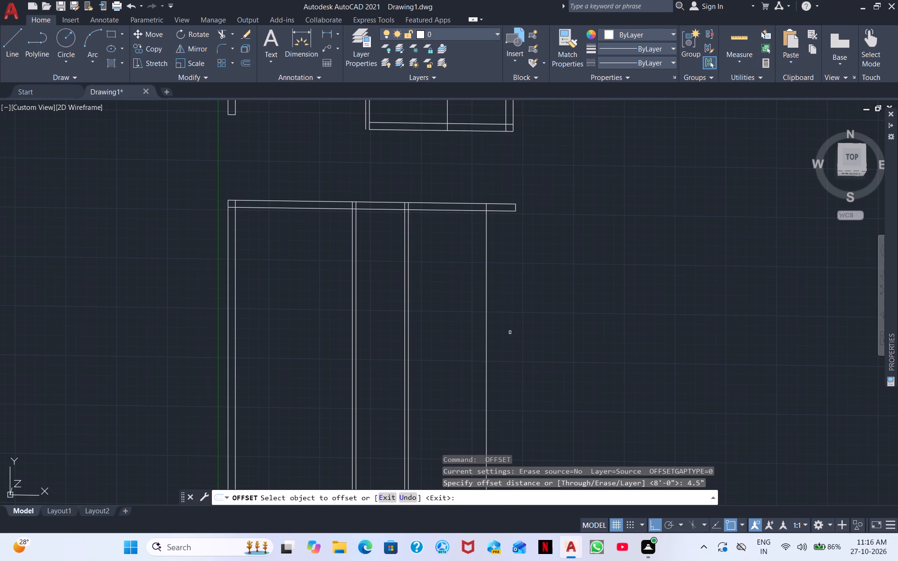
pyautogui.click(485, 351)
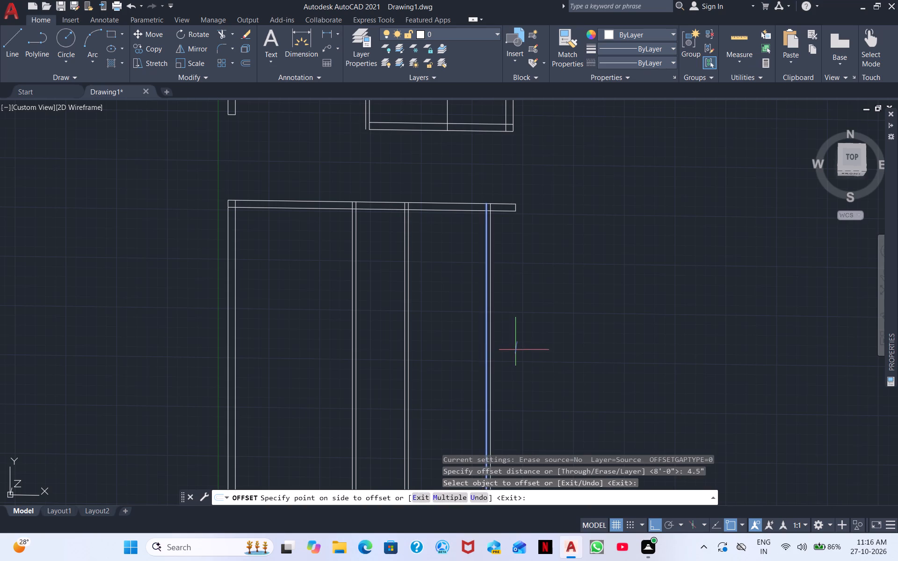
pyautogui.click(516, 350)
pyautogui.scroll(1, 536, 328)
pyautogui.scroll(-1, 534, 331)
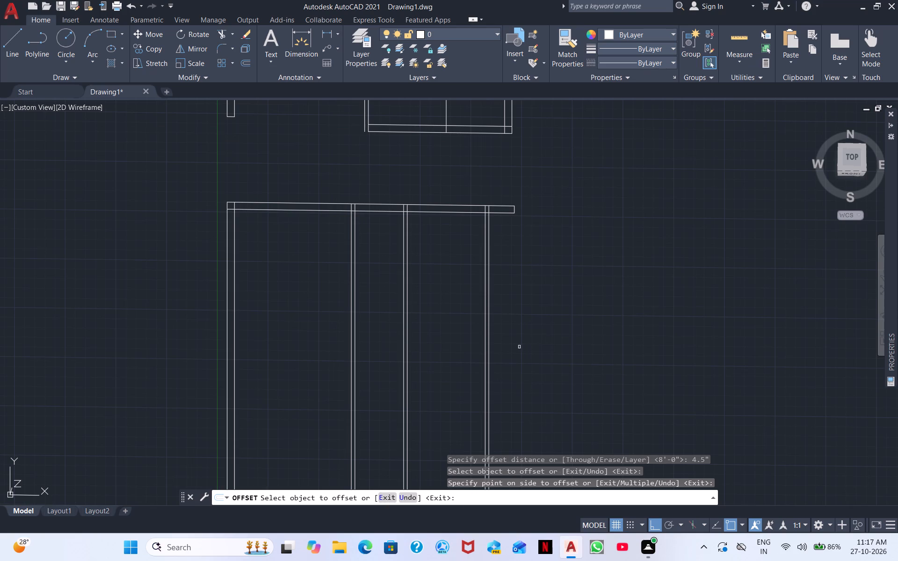
pyautogui.press('space')
# Offset the third partition's east line 4' to the east, beyond the end of the top wall.
pyautogui.press('space')
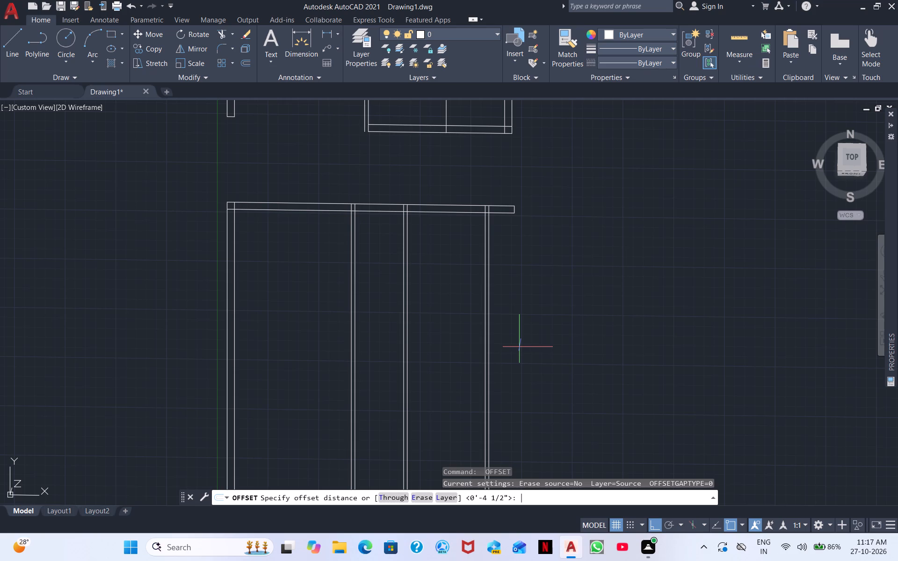
pyautogui.write("4'")
pyautogui.press('Return')
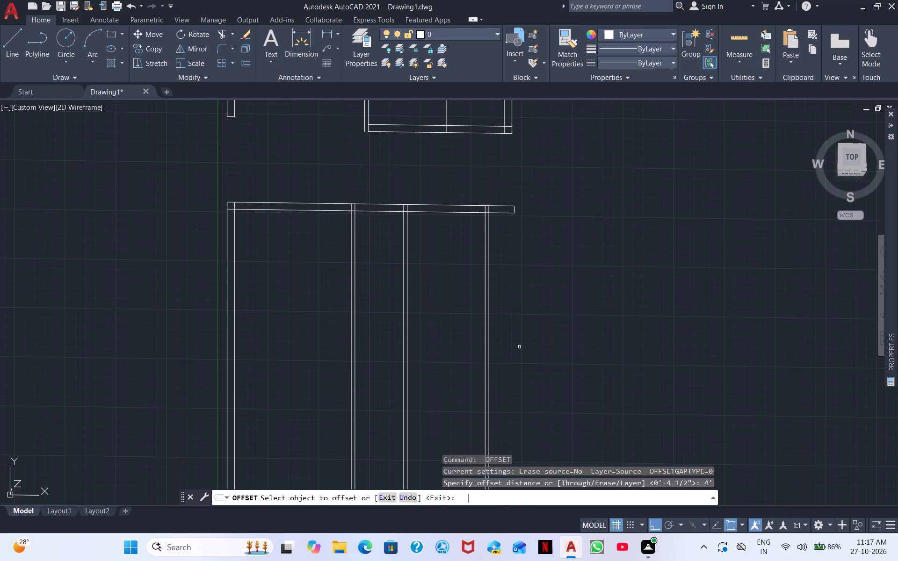
pyautogui.click(489, 385)
pyautogui.click(515, 386)
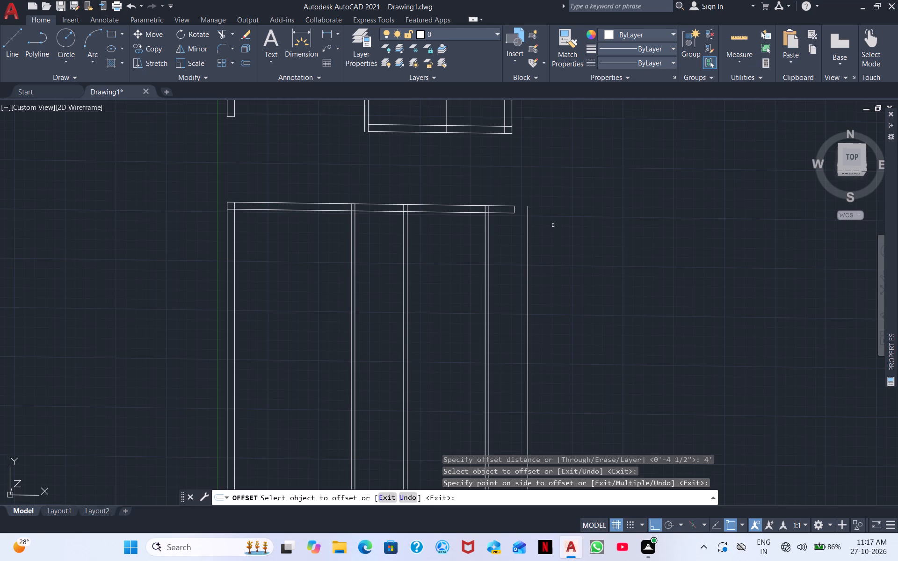
# Offset the easternmost vertical line 9" to the east to form the lower block's outer east wall.
pyautogui.press('space')
pyautogui.press('space')
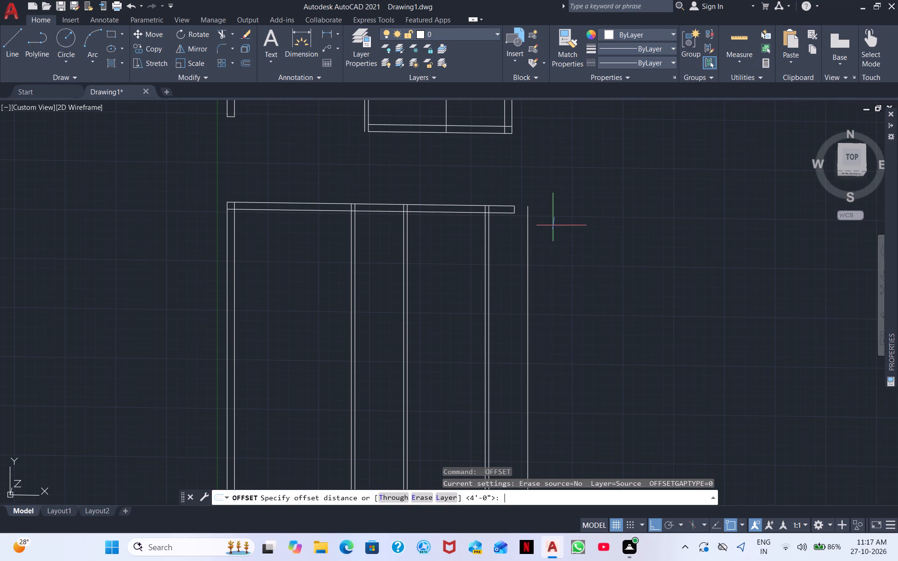
pyautogui.write('9"')
pyautogui.hotkey('shift', 'Return')
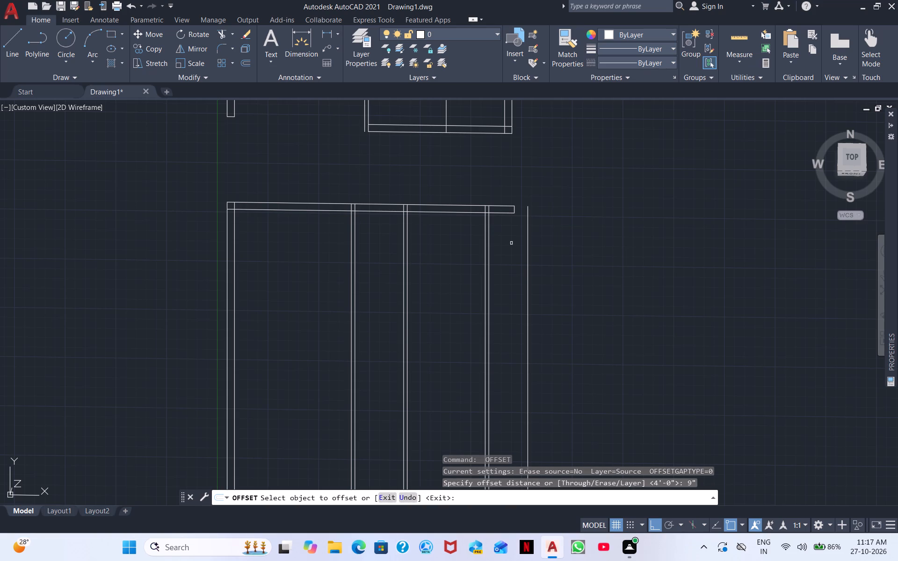
pyautogui.click(527, 272)
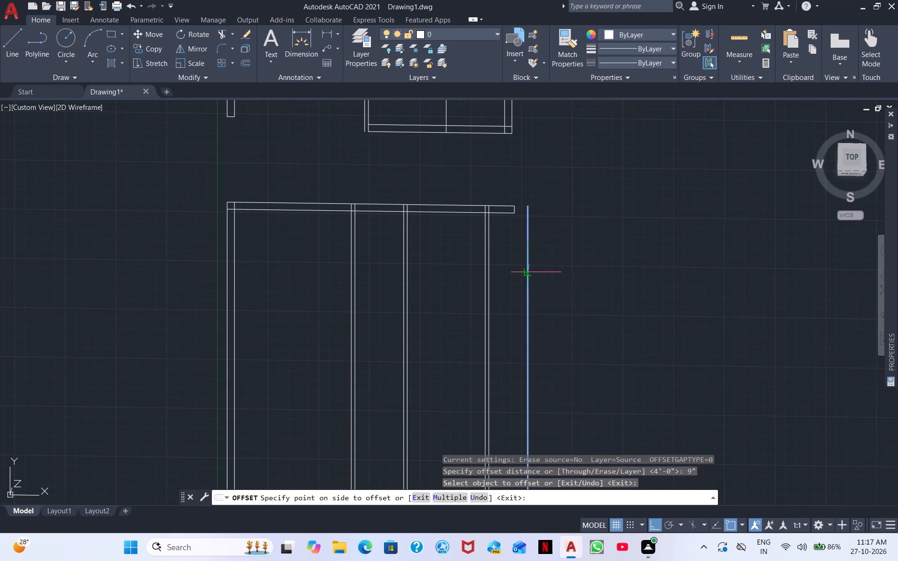
pyautogui.click(542, 271)
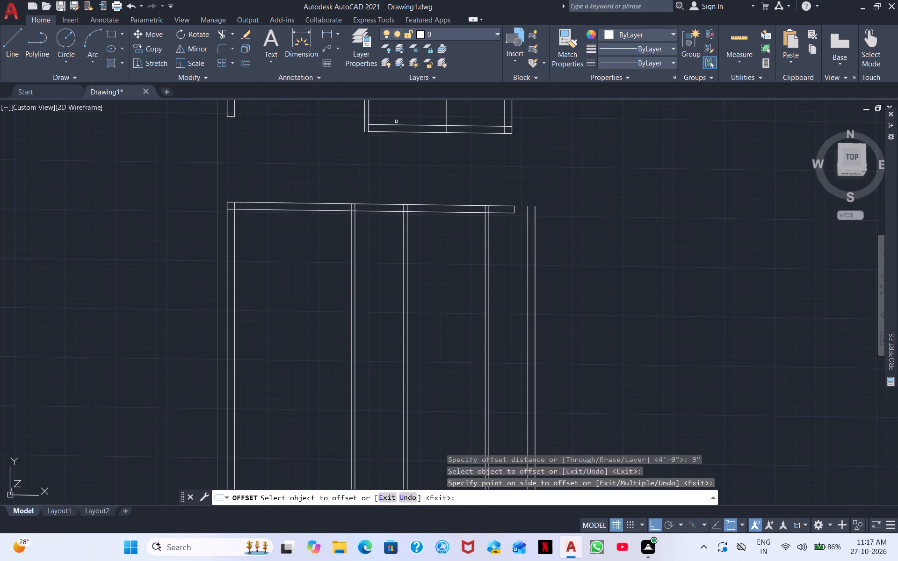
# Extend both lines of the lower block's top wall to the outer east wall line and remove the old end cap.
pyautogui.click(226, 38)
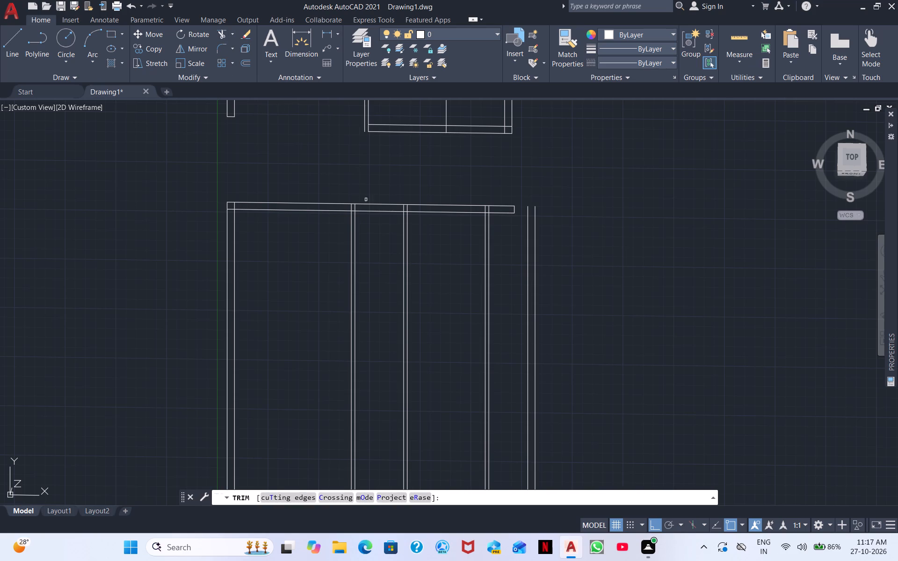
pyautogui.keyDown('shift'); pyautogui.click(505, 212); pyautogui.keyUp('shift')
pyautogui.keyDown('shift'); pyautogui.click(517, 212); pyautogui.keyUp('shift')
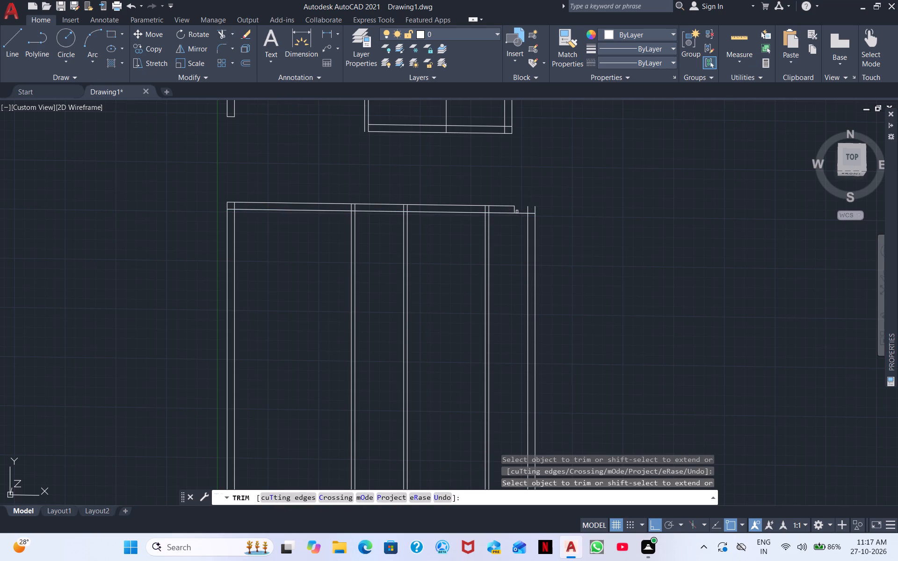
pyautogui.keyDown('shift'); pyautogui.doubleClick(513, 210); pyautogui.keyUp('shift')
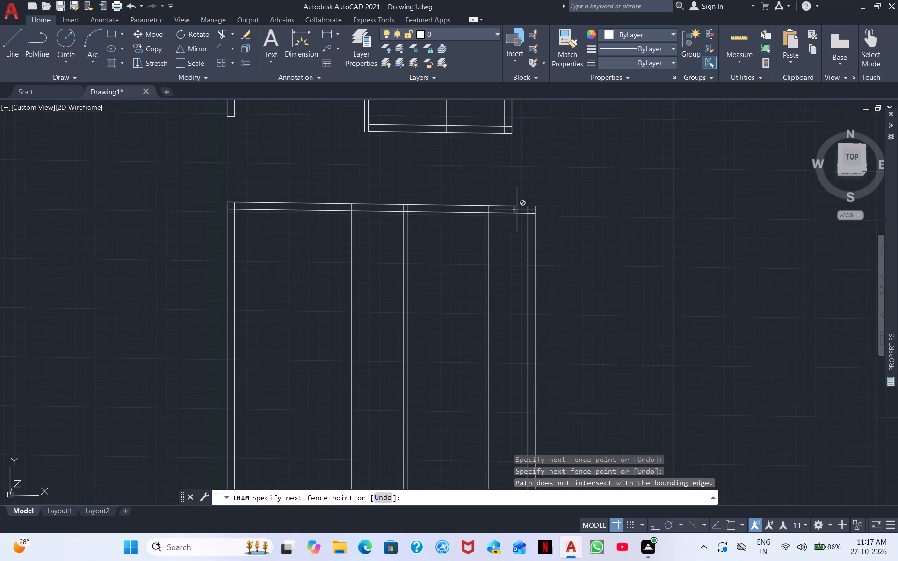
pyautogui.click(515, 209)
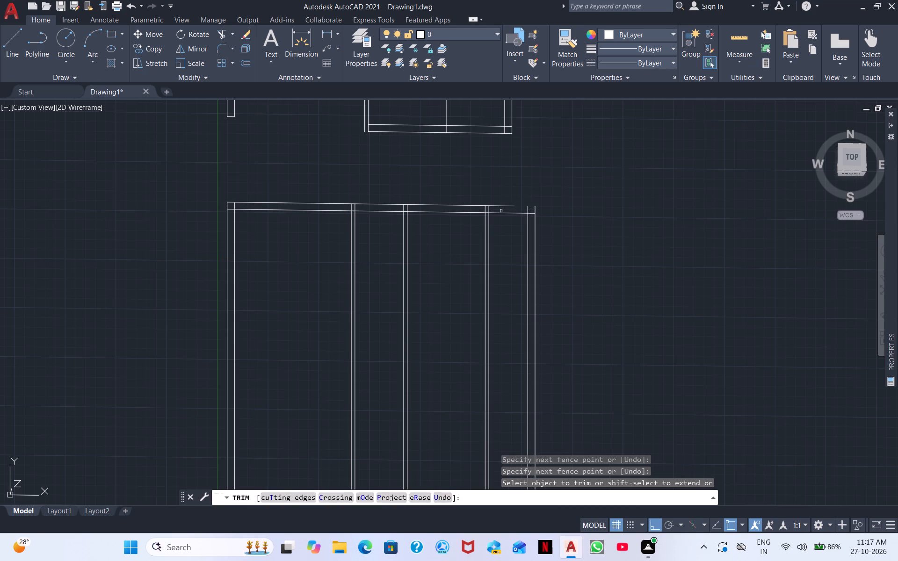
pyautogui.keyDown('shift'); pyautogui.click(496, 205); pyautogui.keyUp('shift')
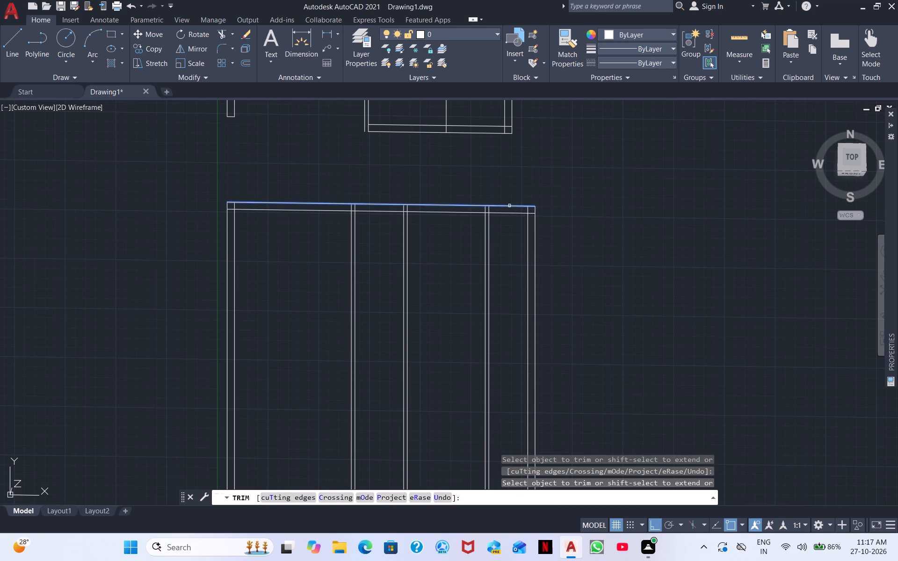
pyautogui.keyDown('shift'); pyautogui.click(509, 206); pyautogui.keyUp('shift')
pyautogui.scroll(-1, 508, 265)
pyautogui.moveTo(509, 281); pyautogui.dragTo(518, 198, button='middle')
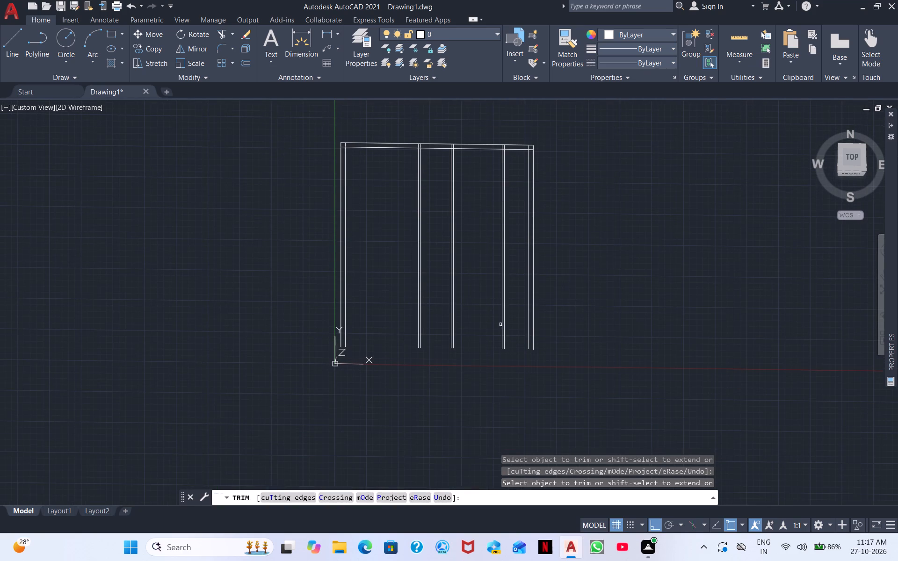
pyautogui.scroll(-1, 513, 348)
pyautogui.scroll(3, 425, 373)
pyautogui.moveTo(430, 316); pyautogui.dragTo(355, 452, button='middle')
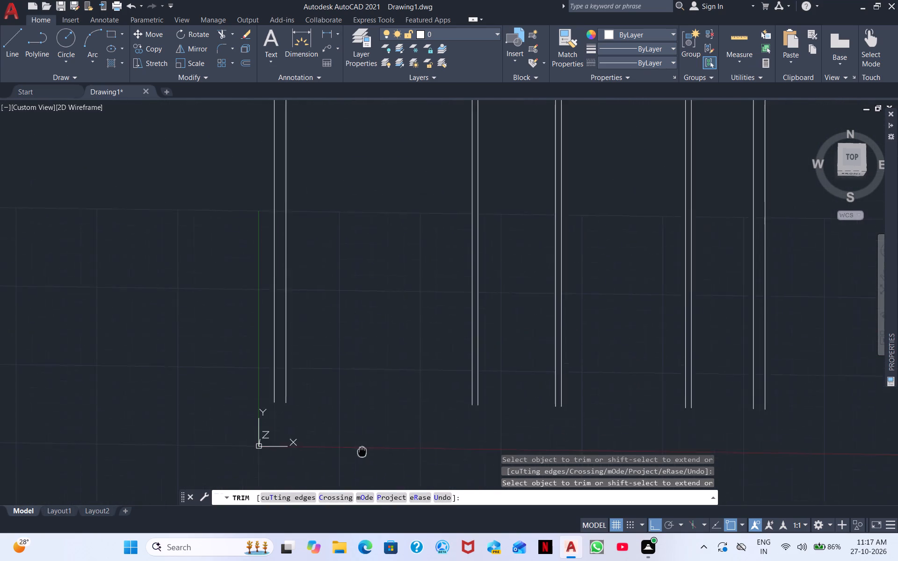
pyautogui.moveTo(355, 452); pyautogui.dragTo(349, 446, button='middle')
pyautogui.scroll(-1, 335, 396)
pyautogui.scroll(1, 379, 390)
pyautogui.scroll(-1, 379, 390)
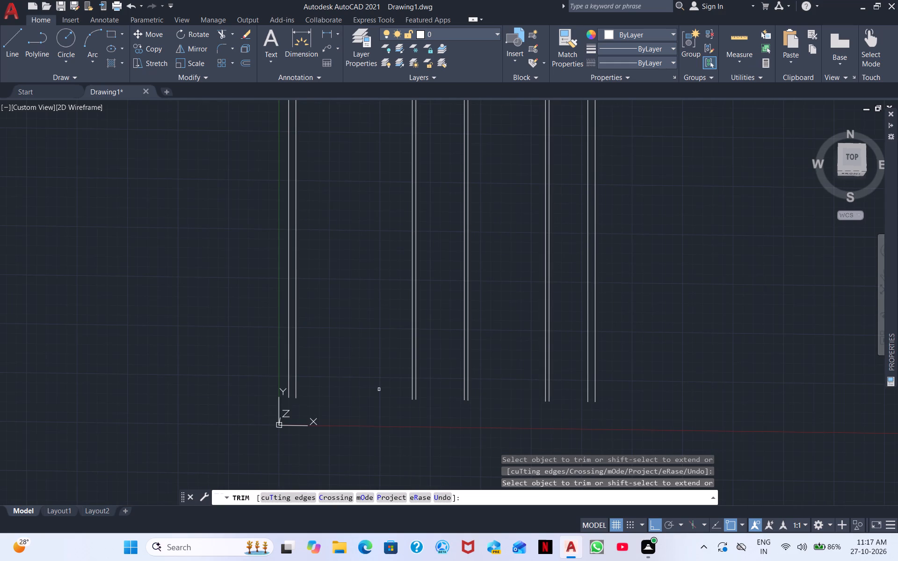
pyautogui.press('Escape')
# Trim the top wall's inner line where it crosses the lower block's first and second partitions.
pyautogui.moveTo(375, 324); pyautogui.dragTo(342, 442, button='middle')
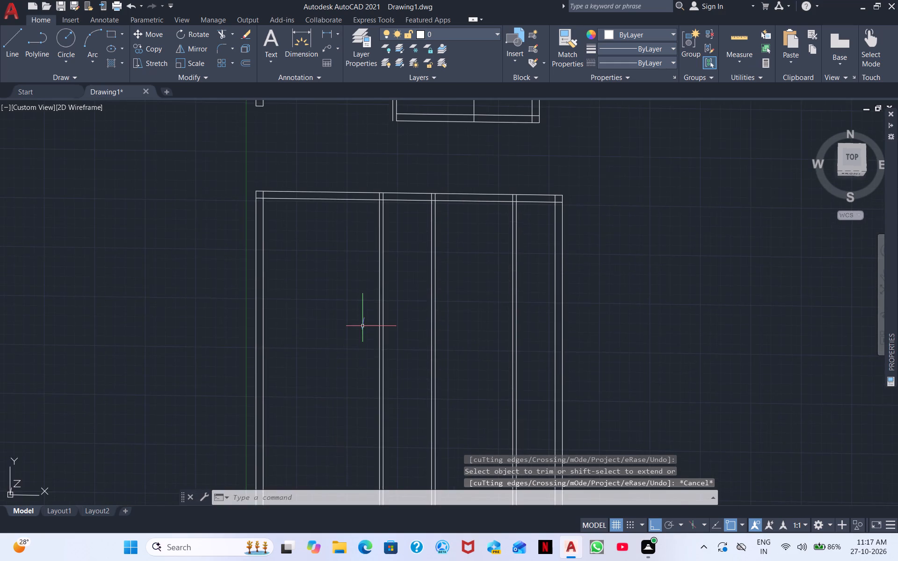
pyautogui.scroll(2, 362, 326)
pyautogui.scroll(-4, 362, 326)
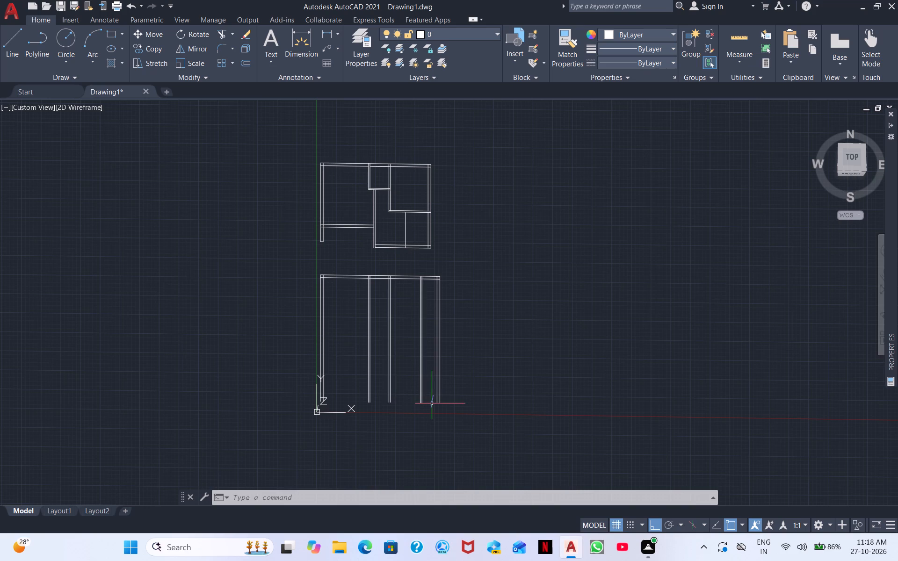
pyautogui.scroll(2, 420, 380)
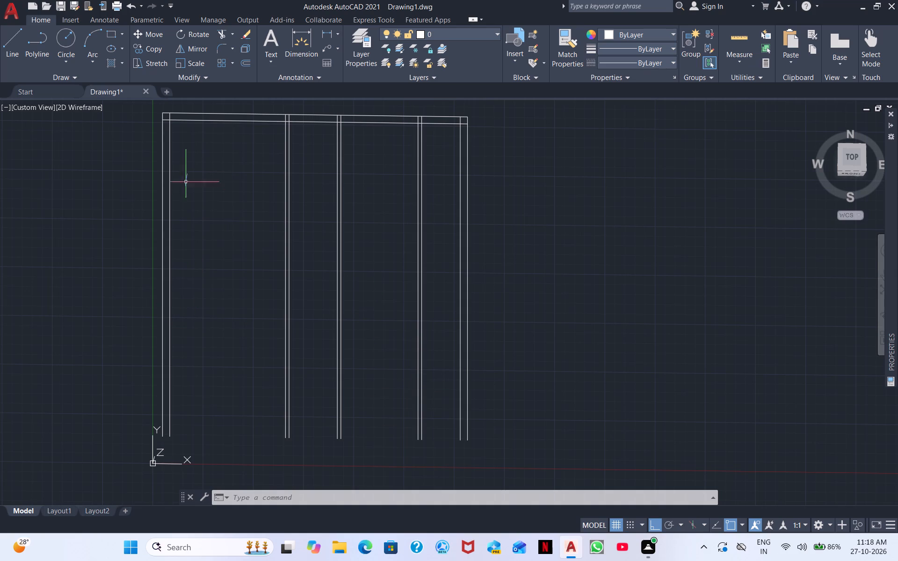
pyautogui.click(220, 31)
pyautogui.scroll(3, 291, 89)
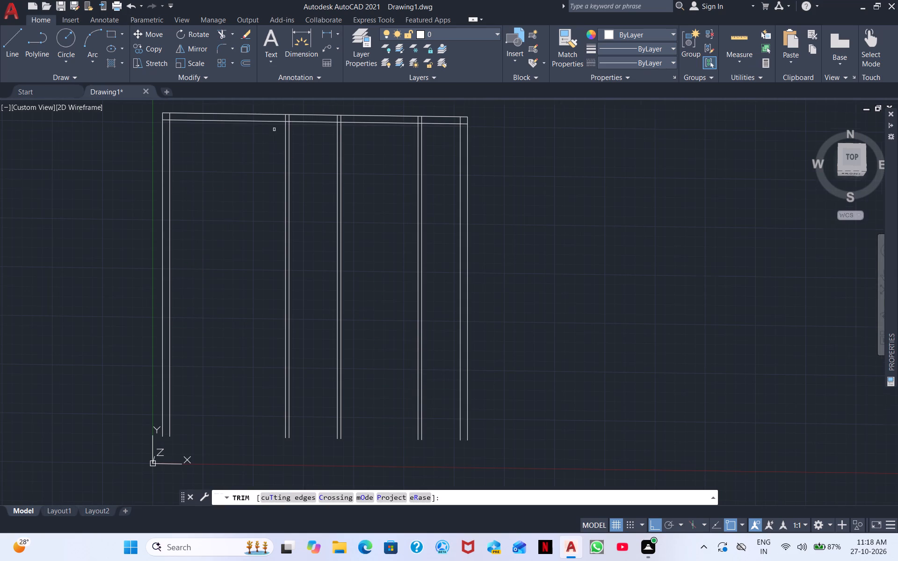
pyautogui.scroll(3, 274, 129)
pyautogui.moveTo(313, 119); pyautogui.dragTo(287, 222, button='middle')
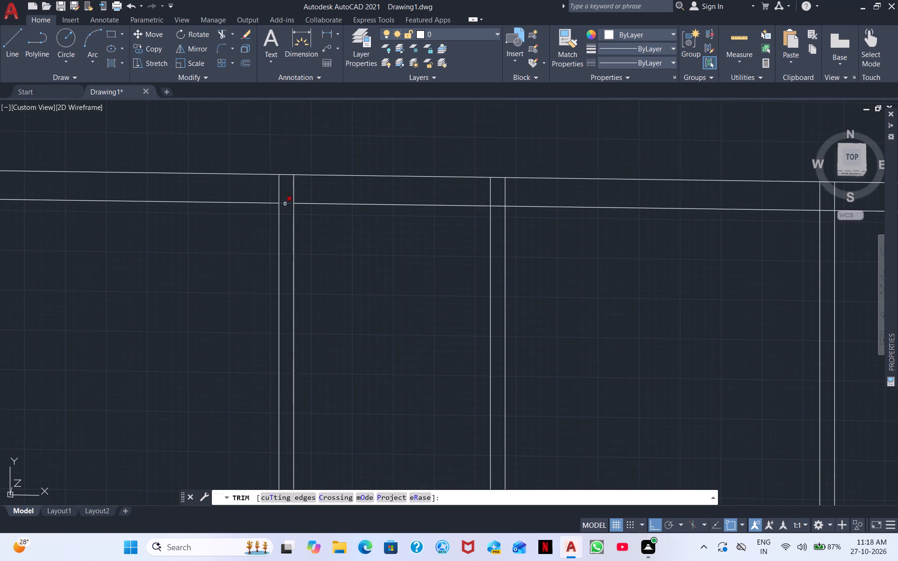
pyautogui.click(285, 204)
pyautogui.click(496, 207)
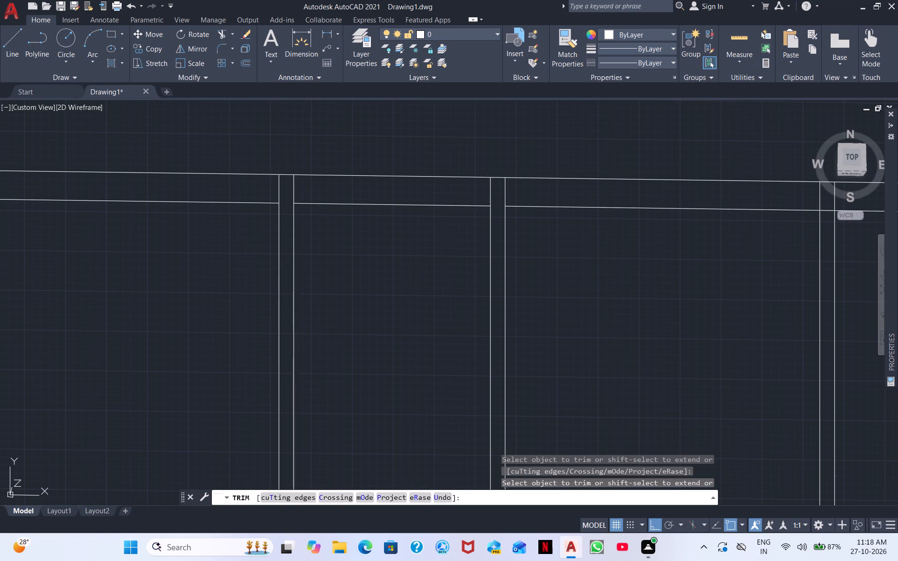
pyautogui.scroll(-2, 452, 242)
pyautogui.moveTo(426, 264); pyautogui.dragTo(451, 181, button='middle')
pyautogui.scroll(-1, 438, 213)
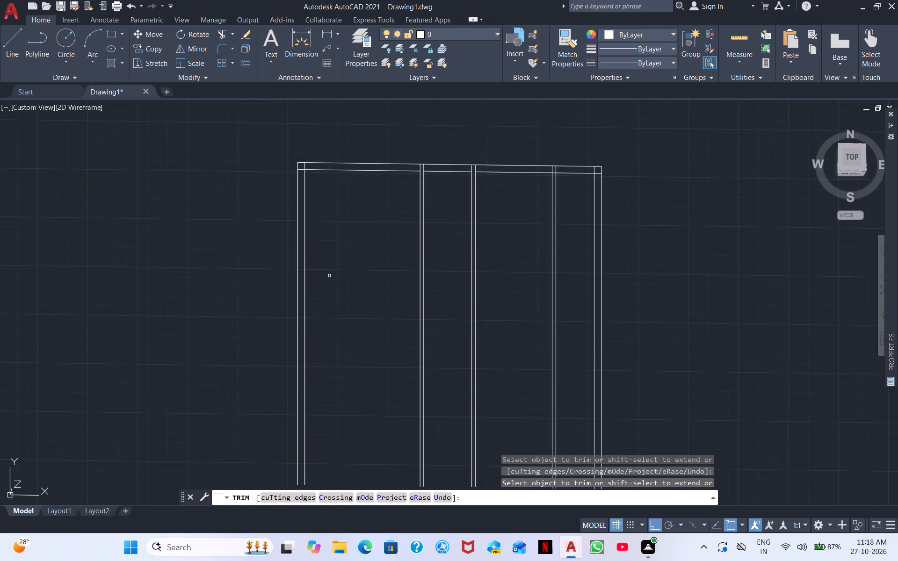
pyautogui.scroll(-1, 331, 249)
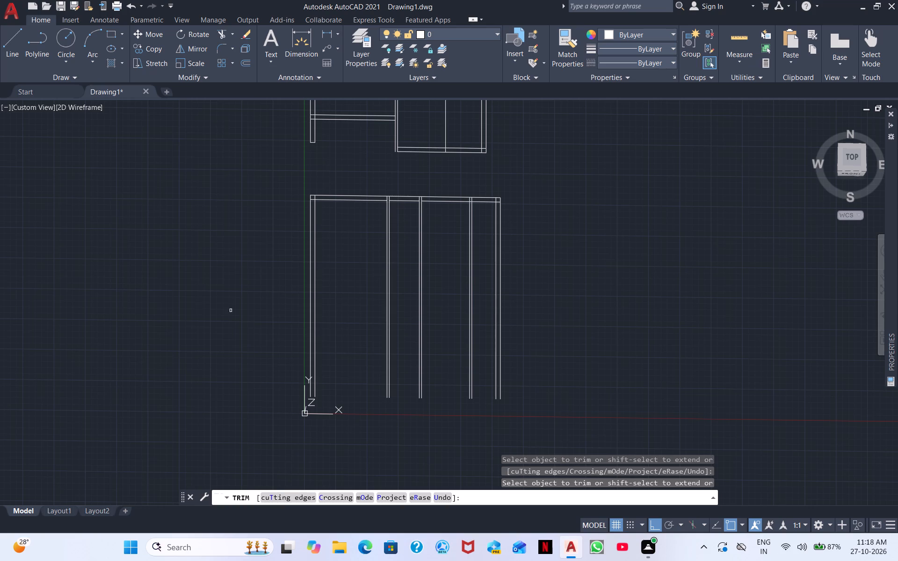
pyautogui.scroll(2, 355, 278)
pyautogui.moveTo(363, 262); pyautogui.dragTo(342, 517, button='middle')
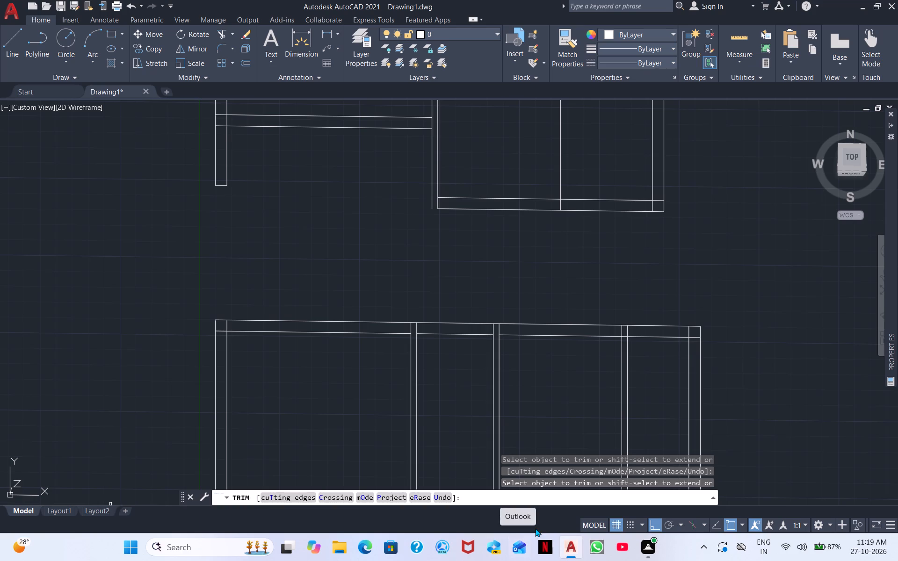
pyautogui.scroll(-1, 572, 387)
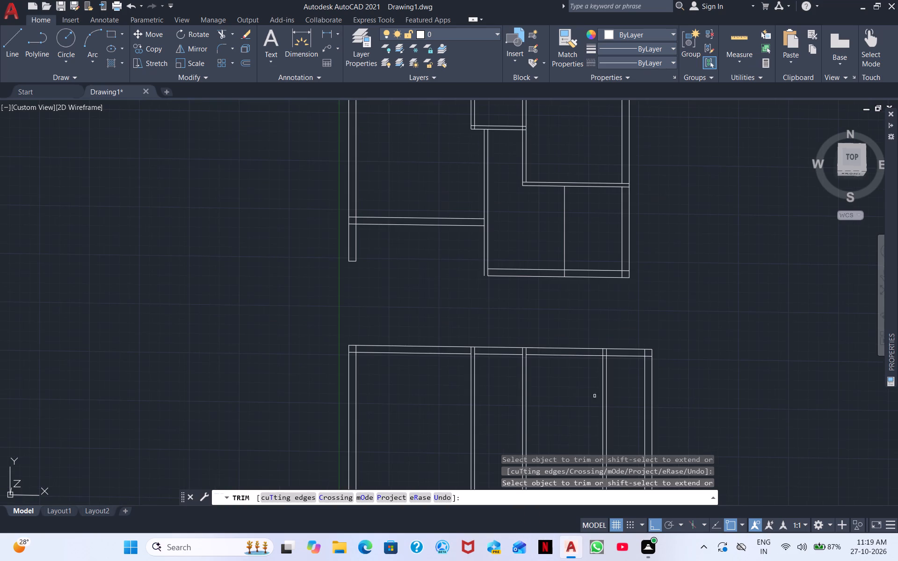
pyautogui.scroll(1, 606, 390)
pyautogui.rightClick(549, 403)
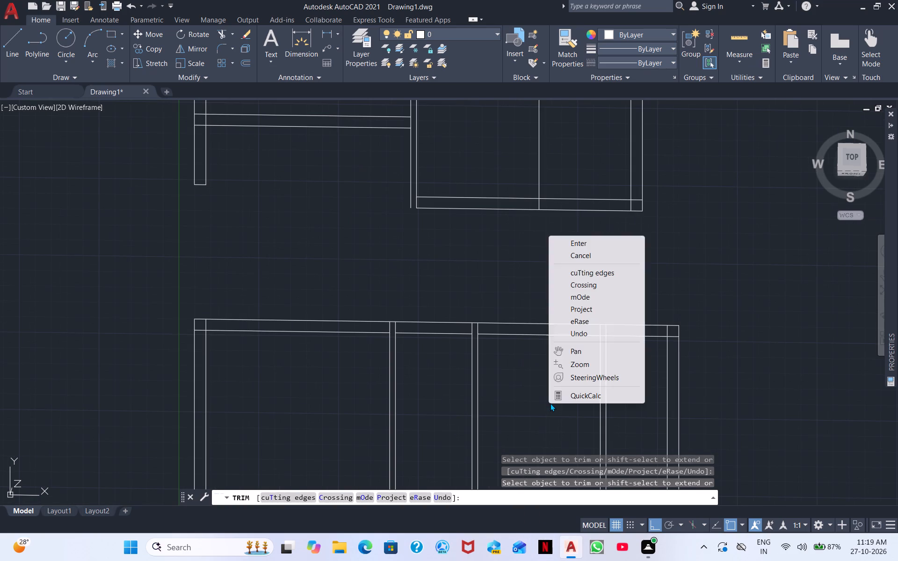
pyautogui.click(603, 250)
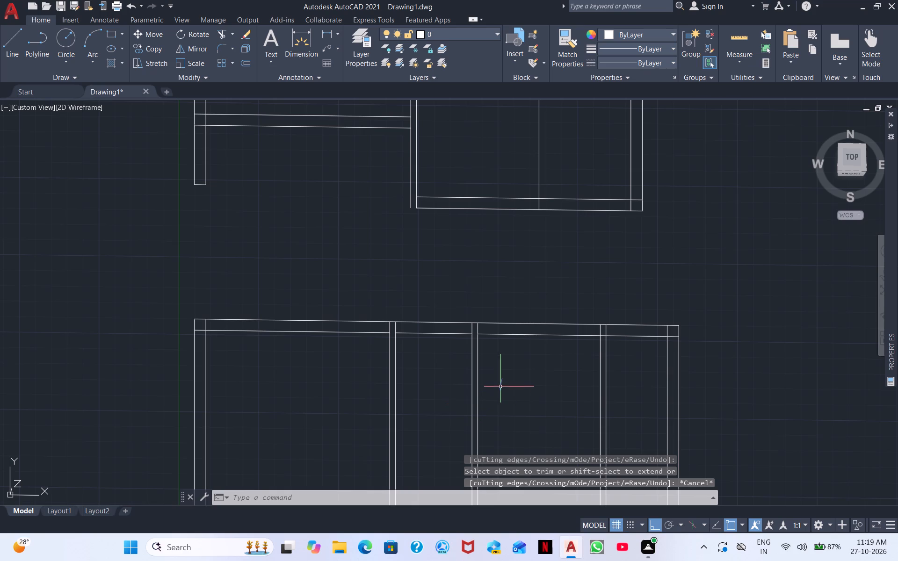
# Offset the top wall's inner line between the first and second partitions 8' to the south.
pyautogui.write('O')
pyautogui.press('space')
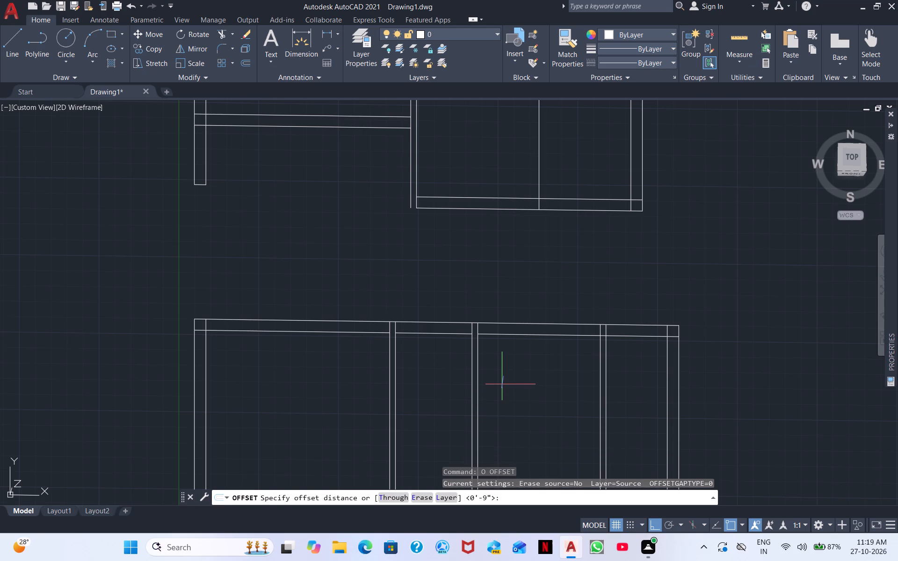
pyautogui.moveTo(478, 411); pyautogui.dragTo(522, 365, button='middle')
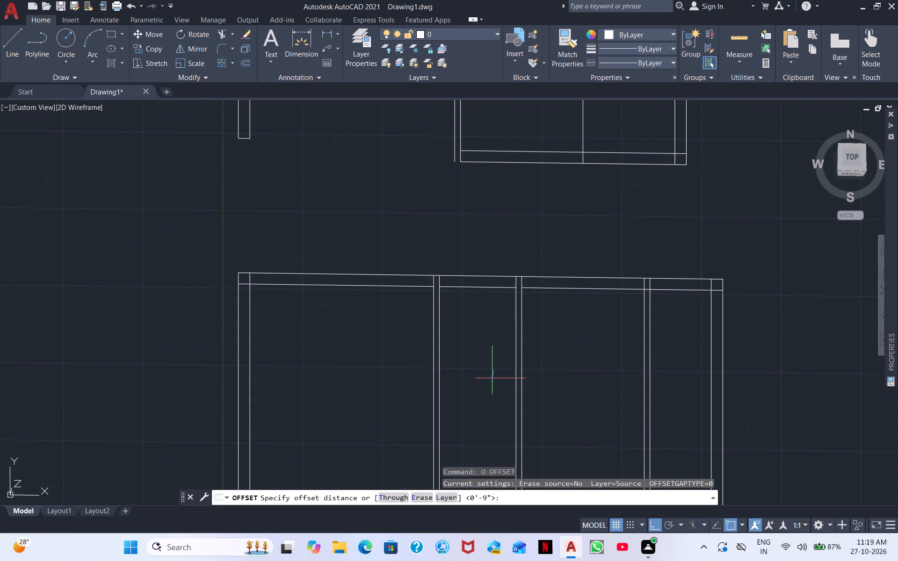
pyautogui.moveTo(478, 379); pyautogui.dragTo(550, 369, button='middle')
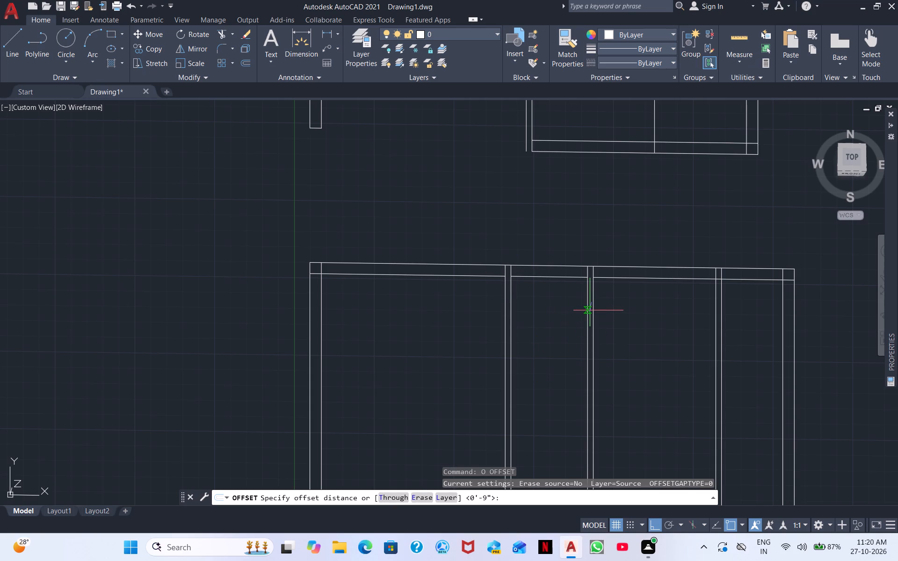
pyautogui.press('space')
pyautogui.press('space')
pyautogui.press('space')
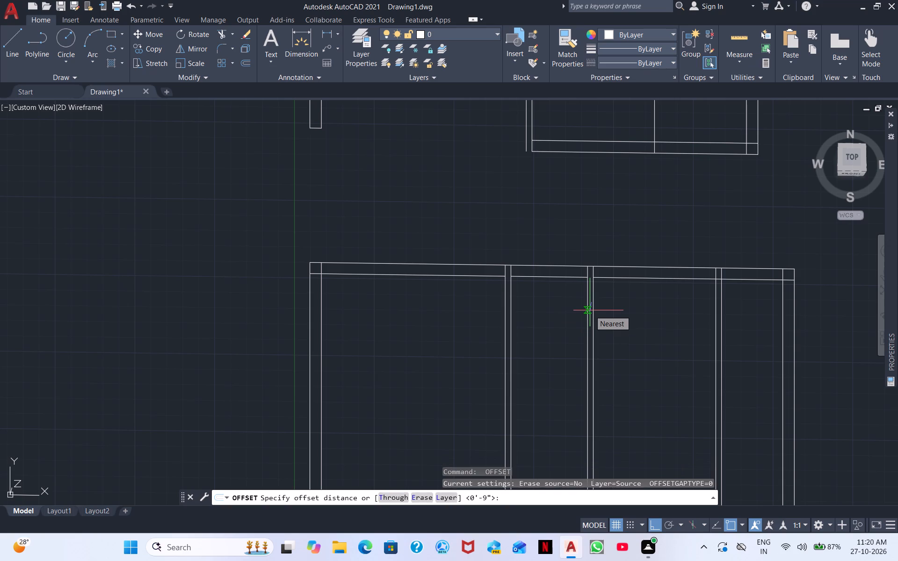
pyautogui.write("8'")
pyautogui.press('Return')
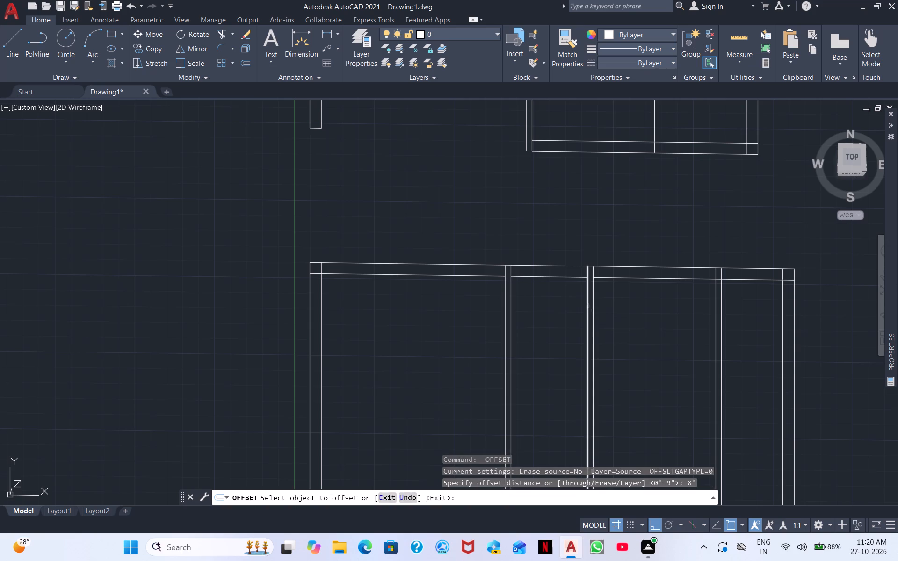
pyautogui.click(551, 278)
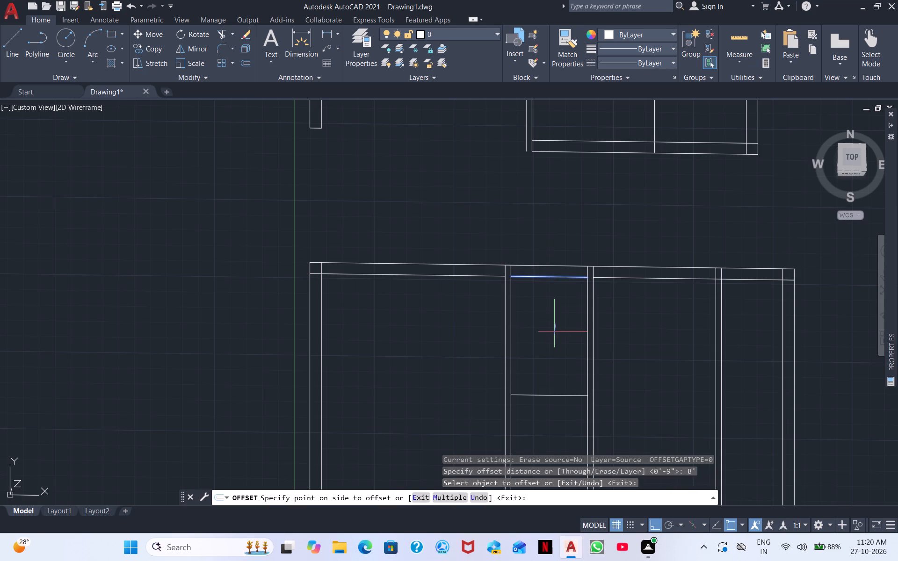
pyautogui.click(555, 331)
# Offset the cross line between the first and second partitions 4.5" to the south to form the cross wall.
pyautogui.moveTo(527, 329); pyautogui.dragTo(501, 230, button='middle')
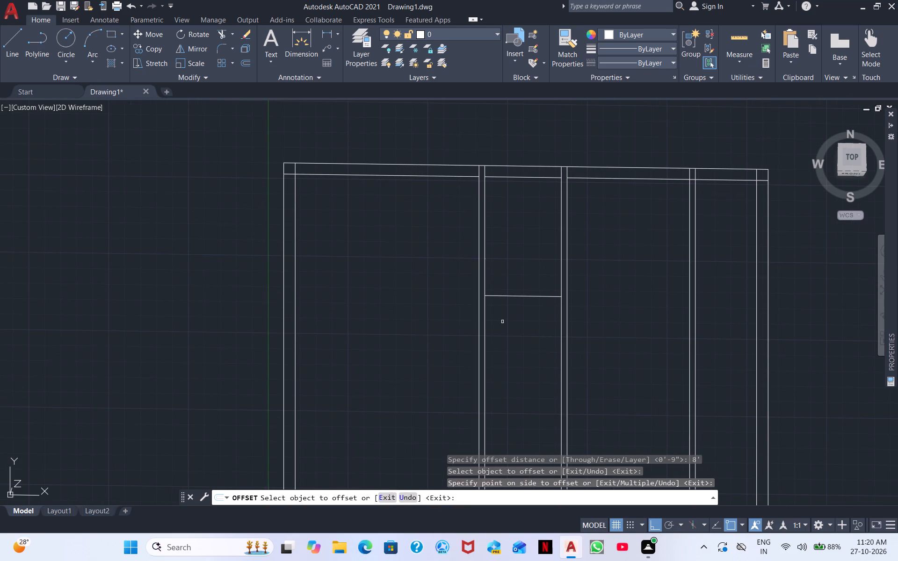
pyautogui.scroll(1, 500, 282)
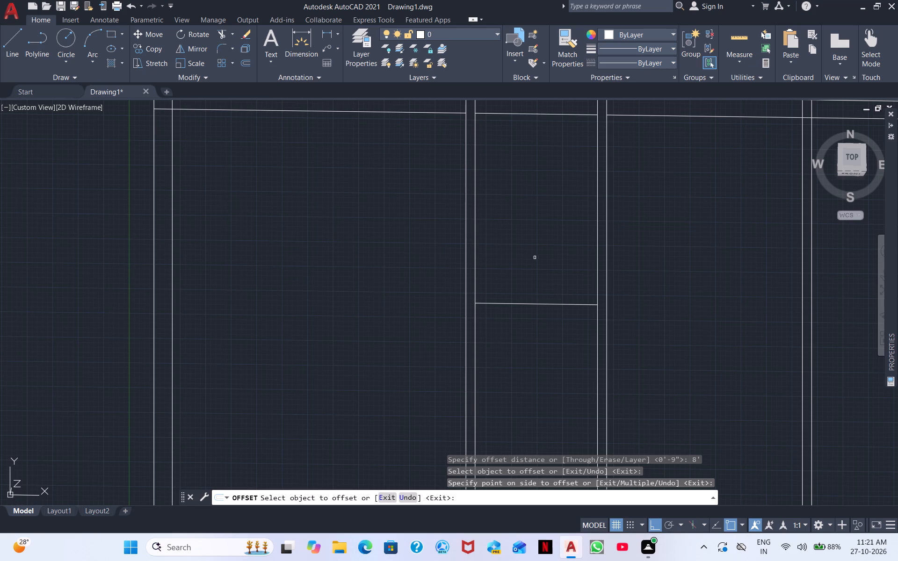
pyautogui.press('space')
pyautogui.press('space')
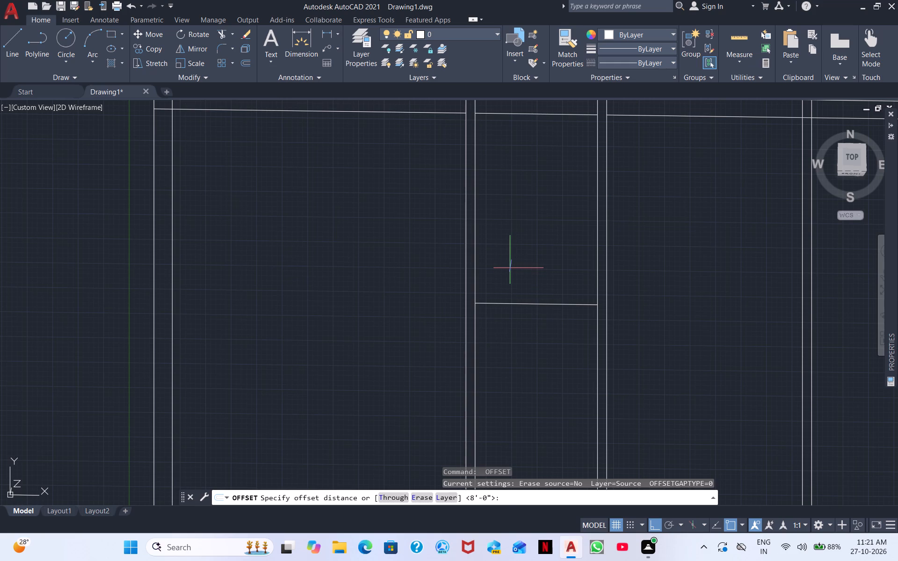
pyautogui.write('4.5')
pyautogui.hotkey('shift', '"')
pyautogui.press('Return')
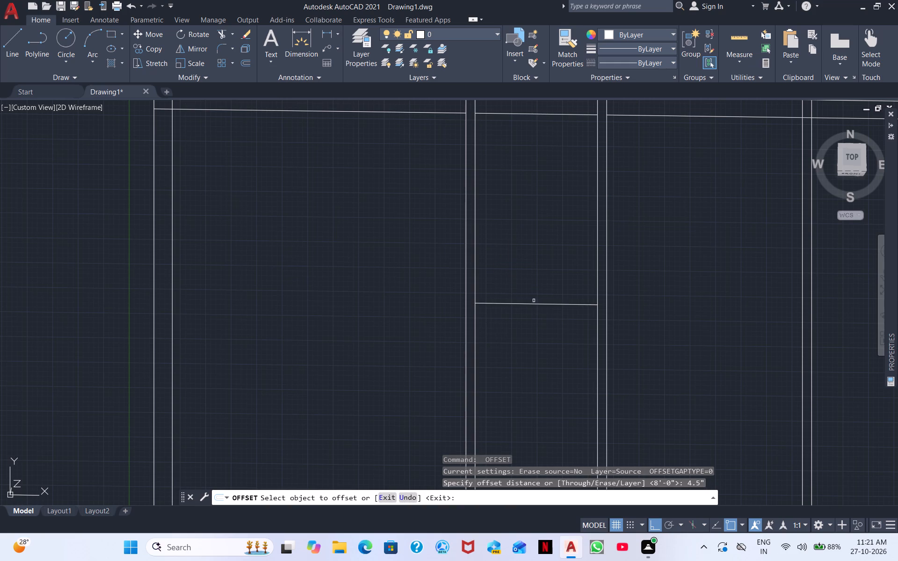
pyautogui.doubleClick(533, 307)
pyautogui.click(536, 305)
pyautogui.moveTo(535, 306); pyautogui.dragTo(535, 312)
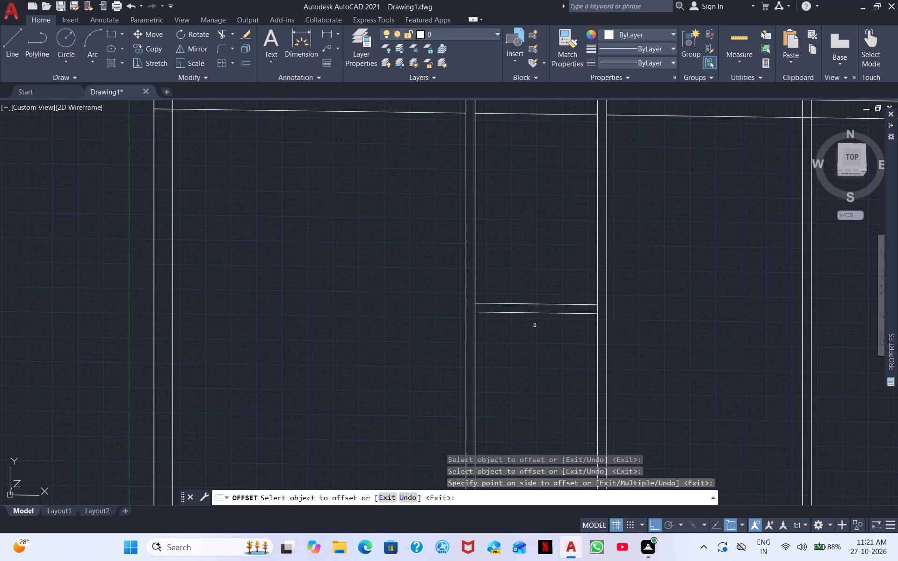
pyautogui.click(536, 330)
pyautogui.scroll(-2, 556, 325)
pyautogui.moveTo(689, 315); pyautogui.dragTo(492, 318, button='middle')
pyautogui.scroll(1, 486, 314)
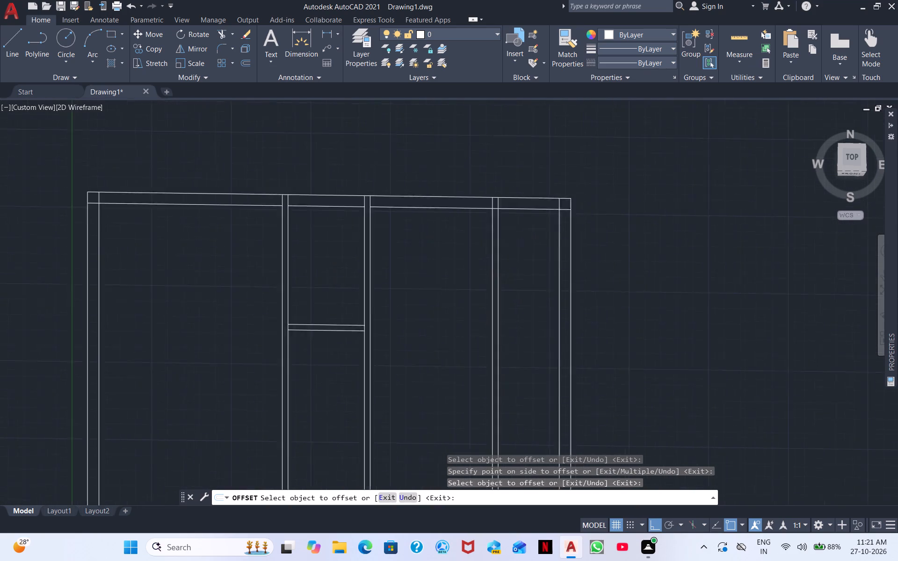
pyautogui.scroll(1, 486, 314)
pyautogui.moveTo(401, 316); pyautogui.dragTo(491, 308, button='middle')
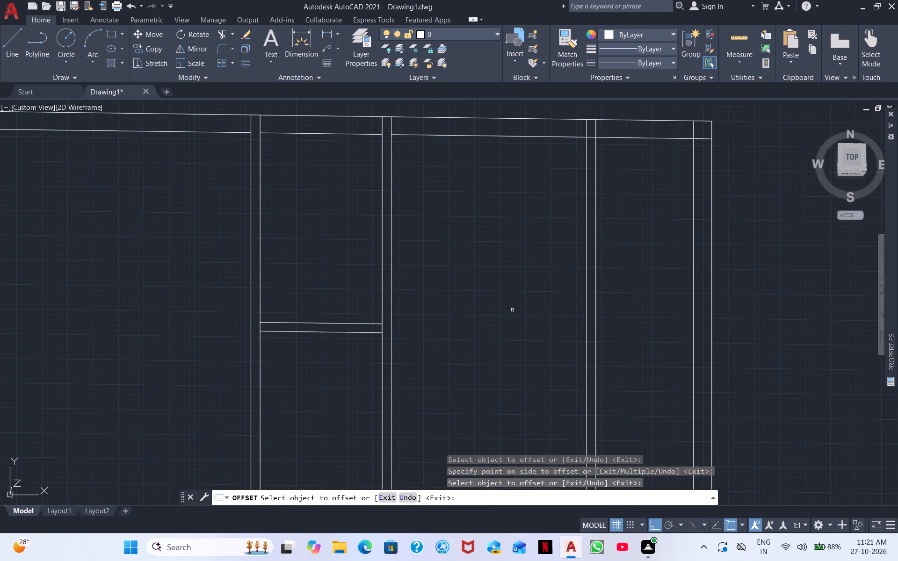
pyautogui.moveTo(427, 330); pyautogui.dragTo(593, 309, button='middle')
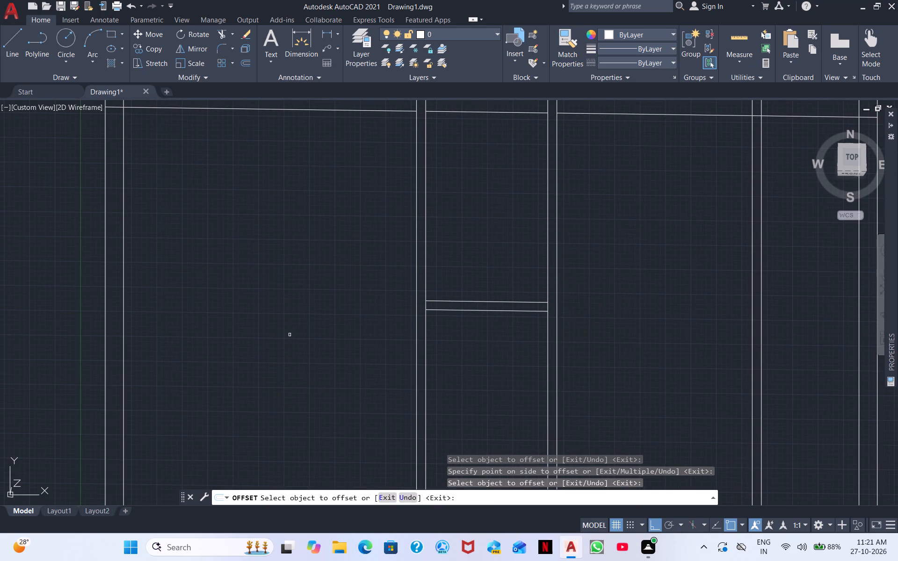
pyautogui.rightClick(290, 335)
pyautogui.click(337, 337)
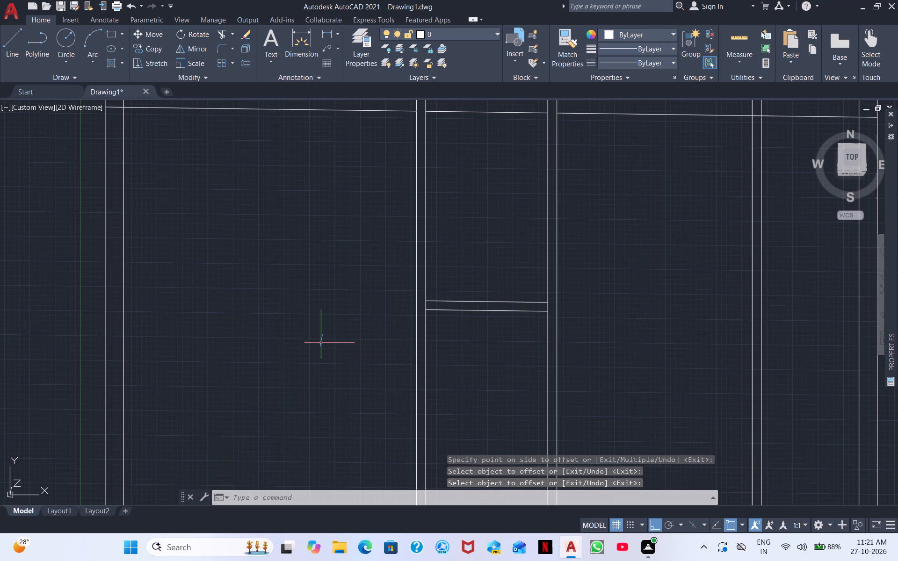
# Offset the top wall's inner line between the west wall and the first partition 14' to the south.
pyautogui.write('O')
pyautogui.press('space')
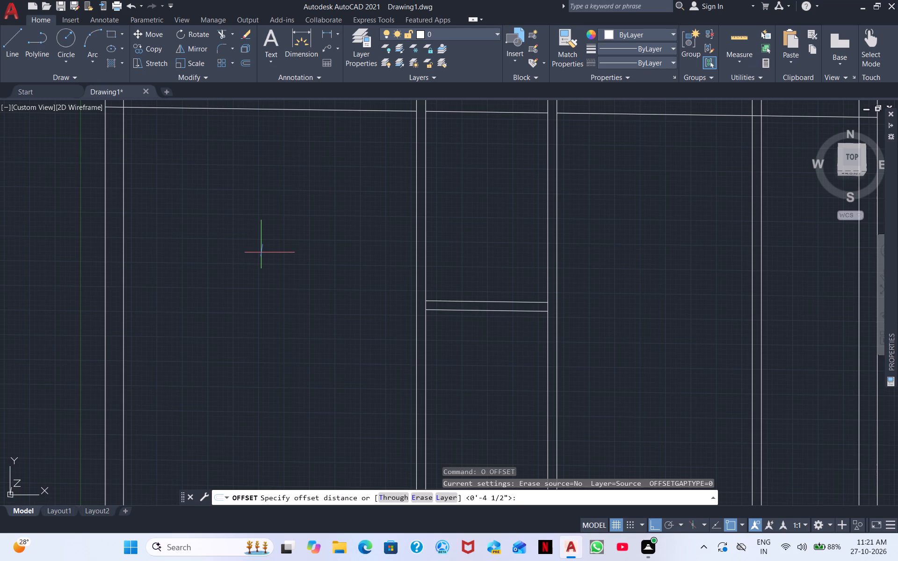
pyautogui.write('14')
pyautogui.press("'")
pyautogui.press('Return')
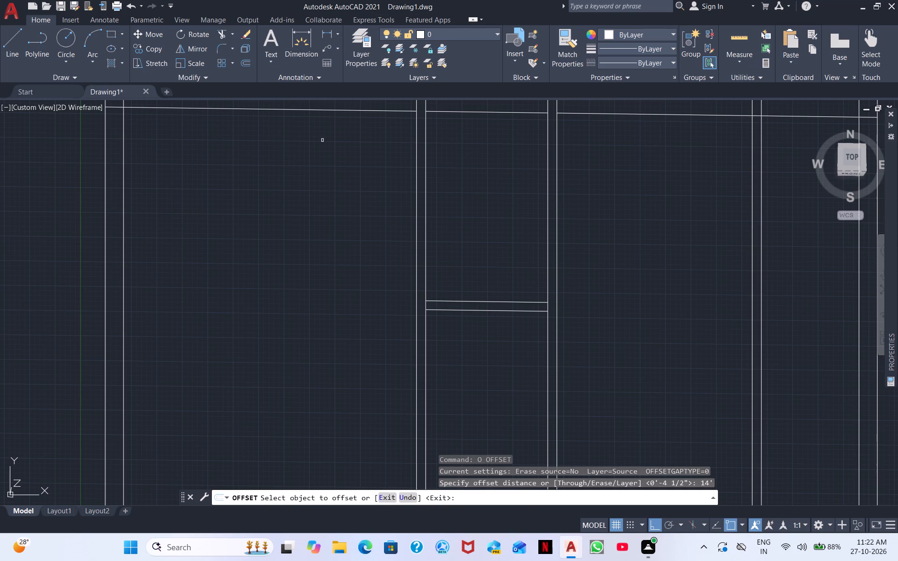
pyautogui.click(337, 110)
pyautogui.click(329, 278)
pyautogui.moveTo(323, 289); pyautogui.dragTo(398, 125, button='middle')
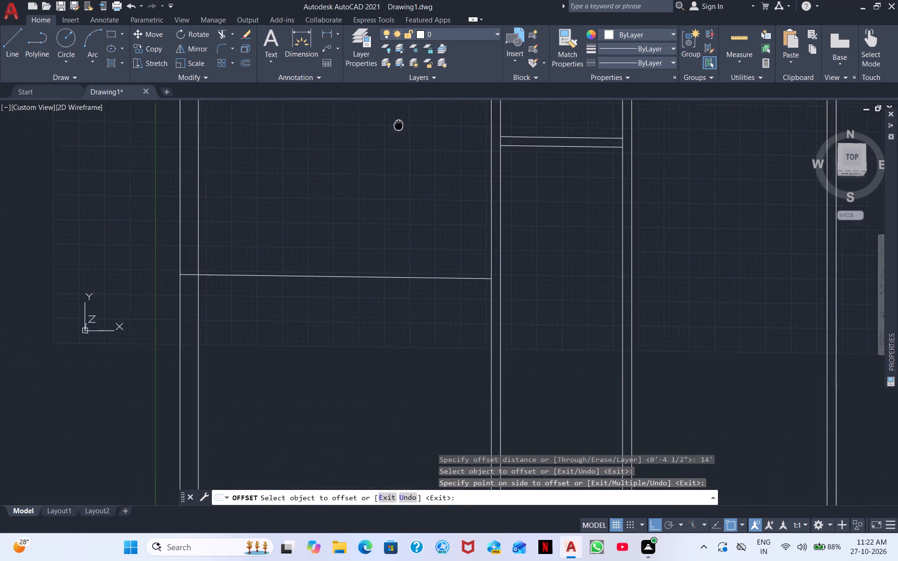
pyautogui.moveTo(398, 125); pyautogui.dragTo(399, 123, button='middle')
pyautogui.scroll(-1, 400, 123)
pyautogui.moveTo(343, 297); pyautogui.dragTo(347, 333, button='middle')
pyautogui.scroll(-2, 355, 302)
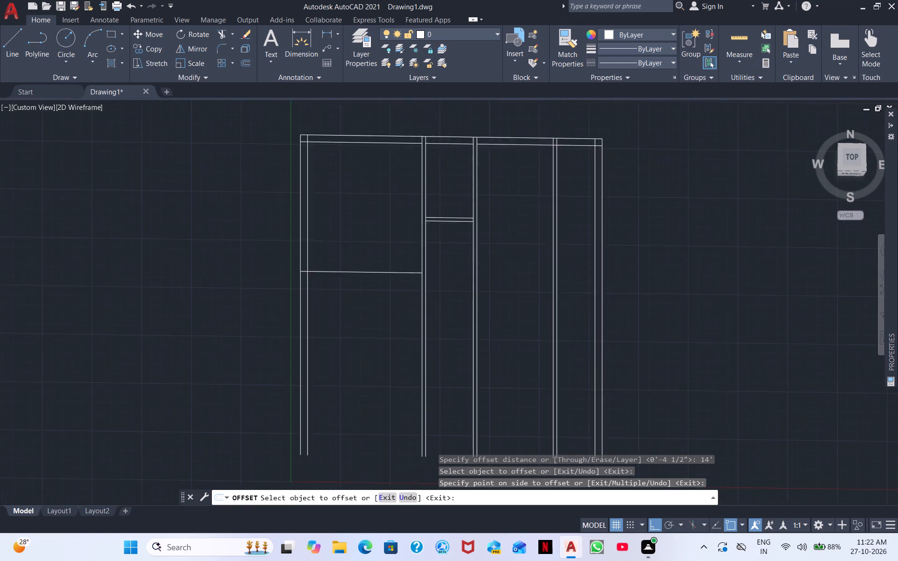
pyautogui.scroll(1, 354, 297)
pyautogui.press('space')
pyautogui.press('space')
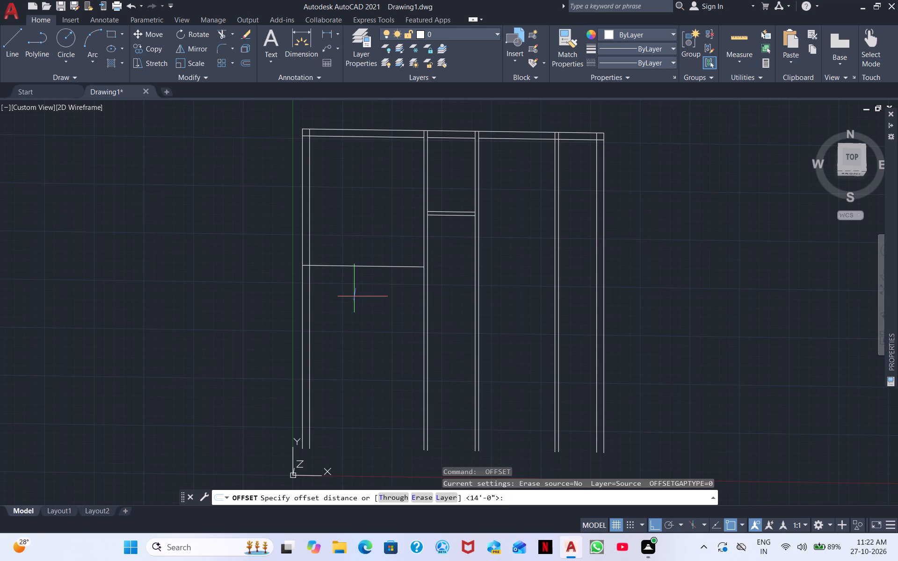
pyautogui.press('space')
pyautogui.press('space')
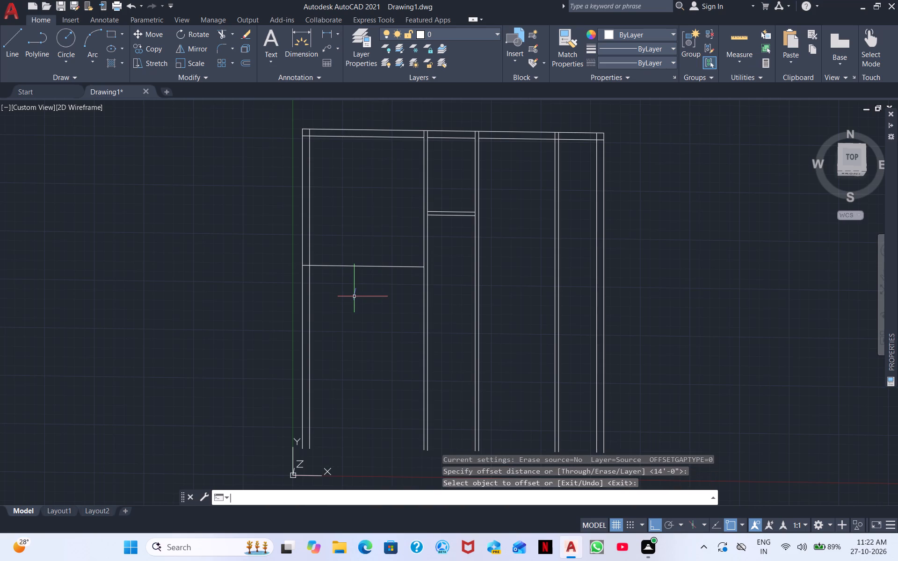
# Start another Offset in the lower block.
pyautogui.press('space')
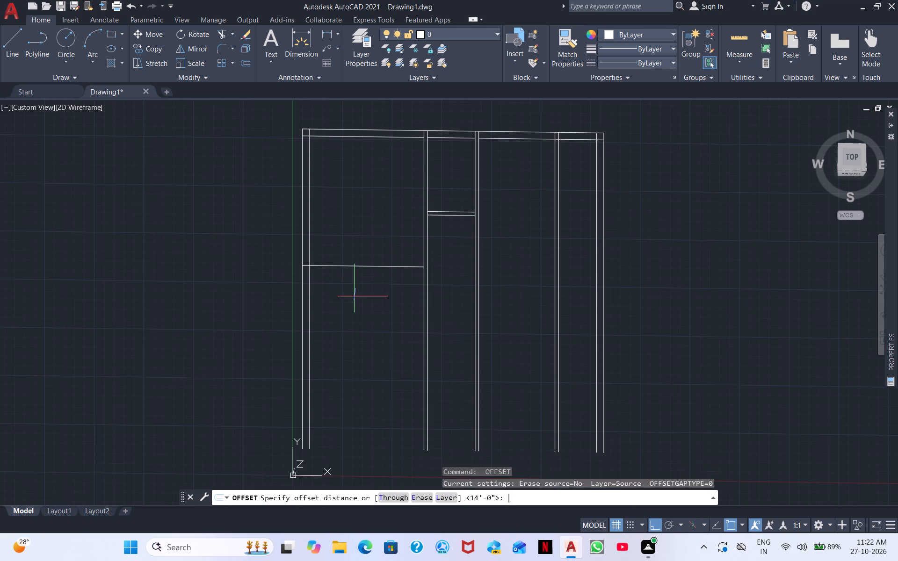
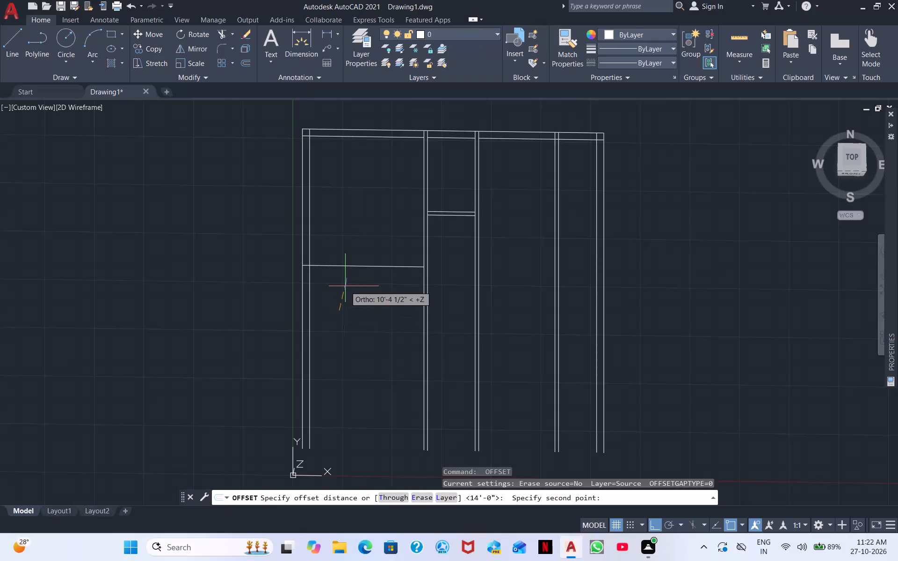
# Offset the cross line between the west wall and the first partition 9" to the south to form the cross wall.
pyautogui.click(346, 286)
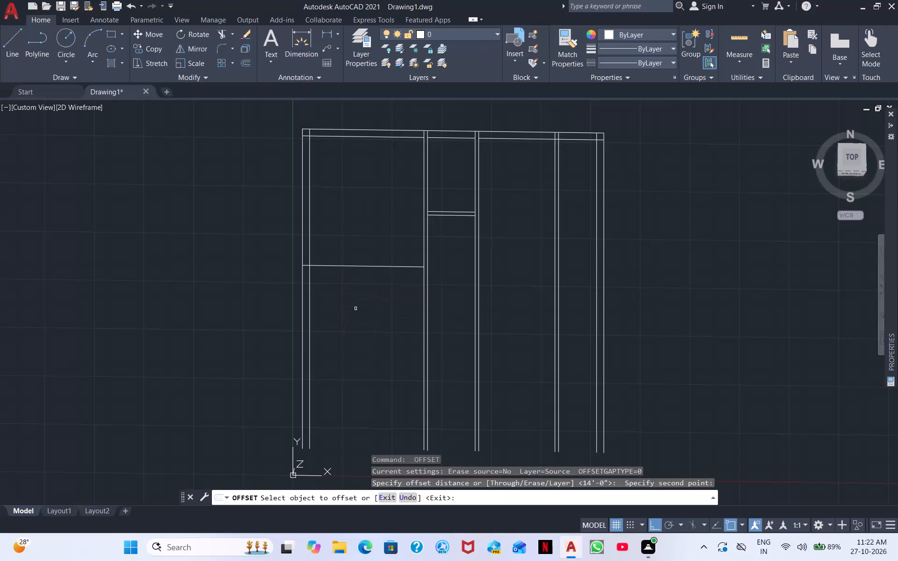
pyautogui.press('space')
pyautogui.press('space')
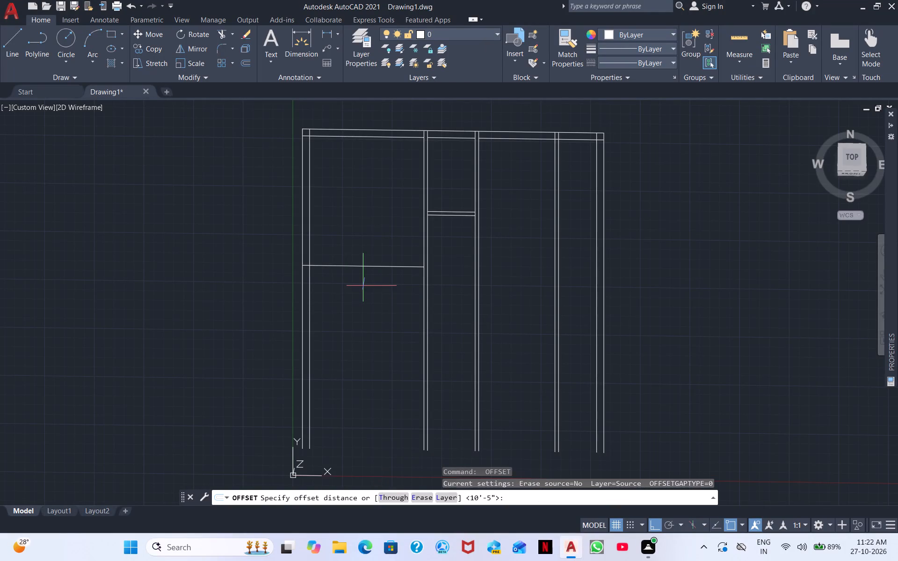
pyautogui.write('9"')
pyautogui.press('Return')
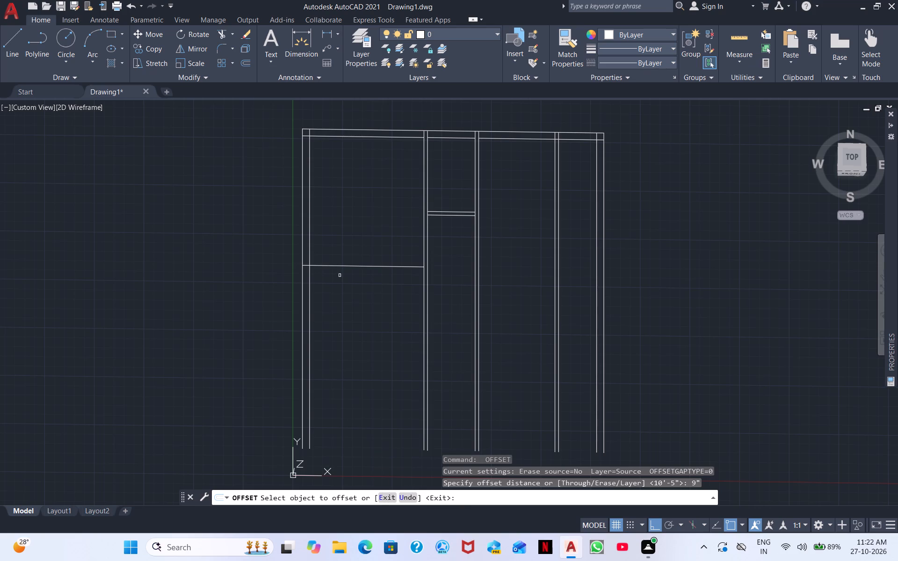
pyautogui.click(351, 267)
pyautogui.click(358, 299)
pyautogui.moveTo(362, 311); pyautogui.dragTo(357, 344, button='middle')
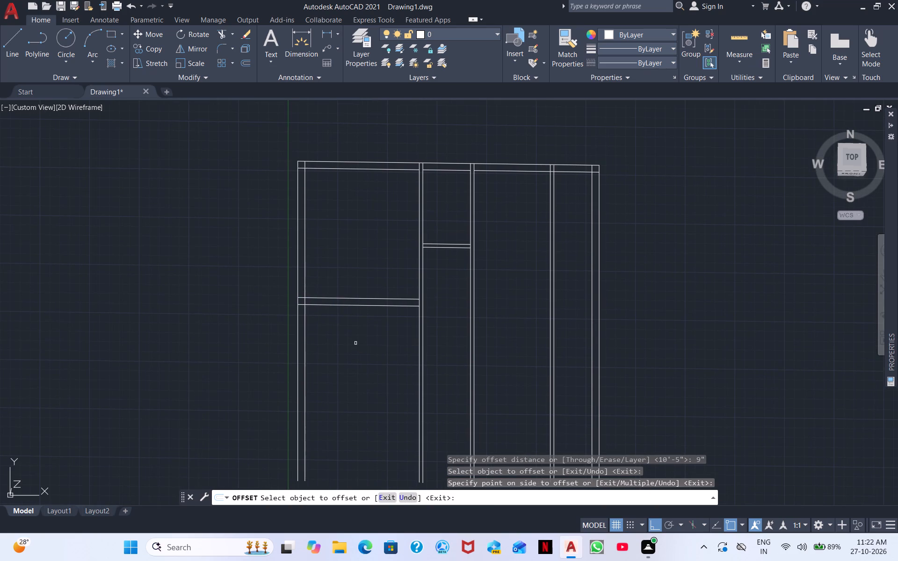
# Offset the west room's cross wall lower line 14' to the south.
pyautogui.press('space')
pyautogui.press('space')
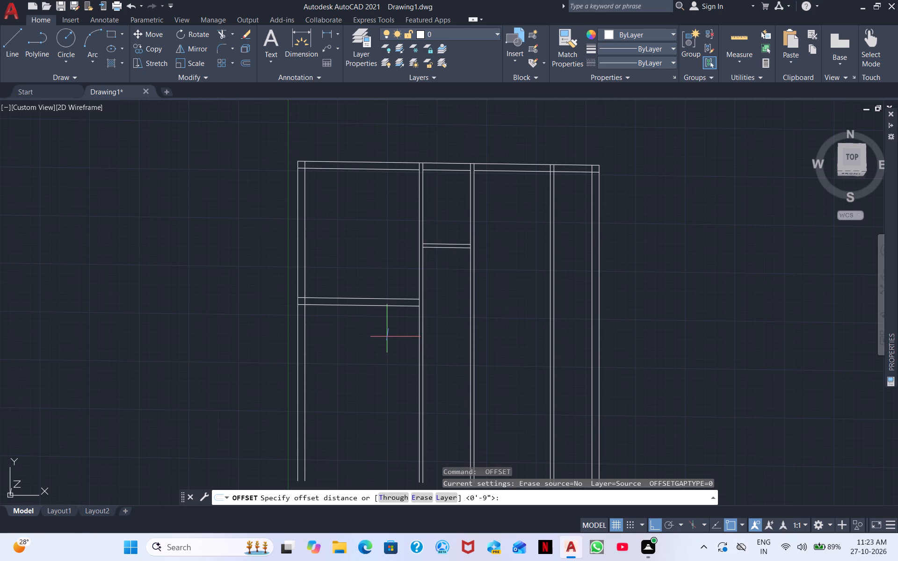
pyautogui.press('space')
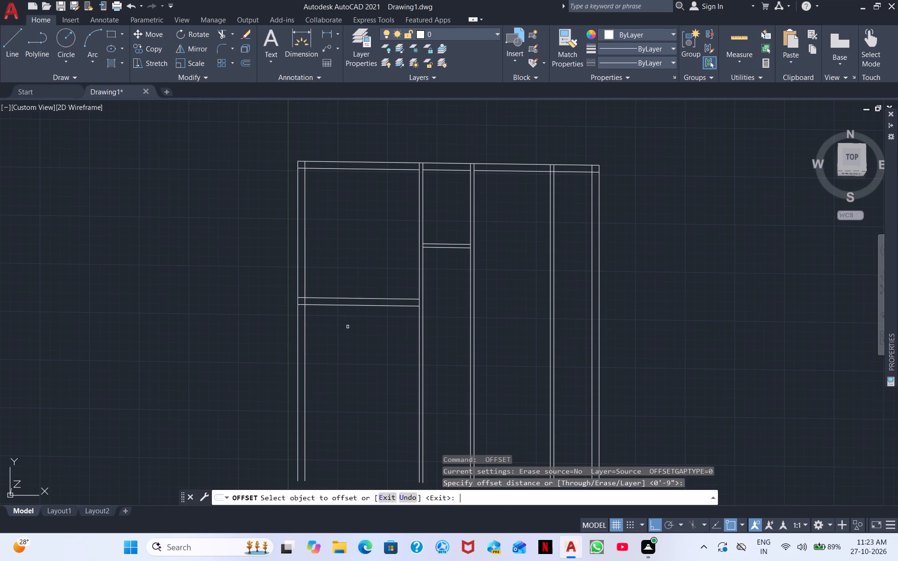
pyautogui.press('space')
pyautogui.press('space')
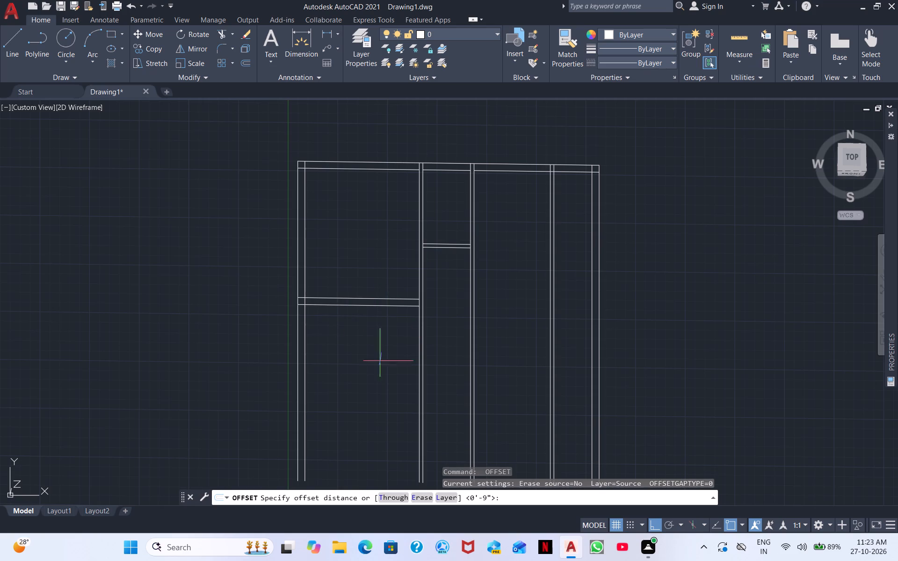
pyautogui.moveTo(374, 360); pyautogui.dragTo(381, 302, button='middle')
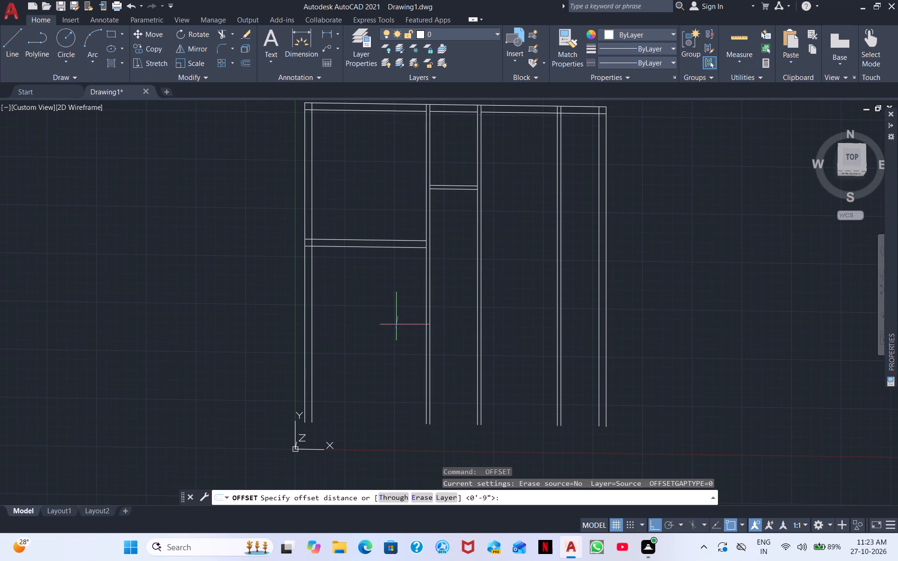
pyautogui.write("14'")
pyautogui.press('Return')
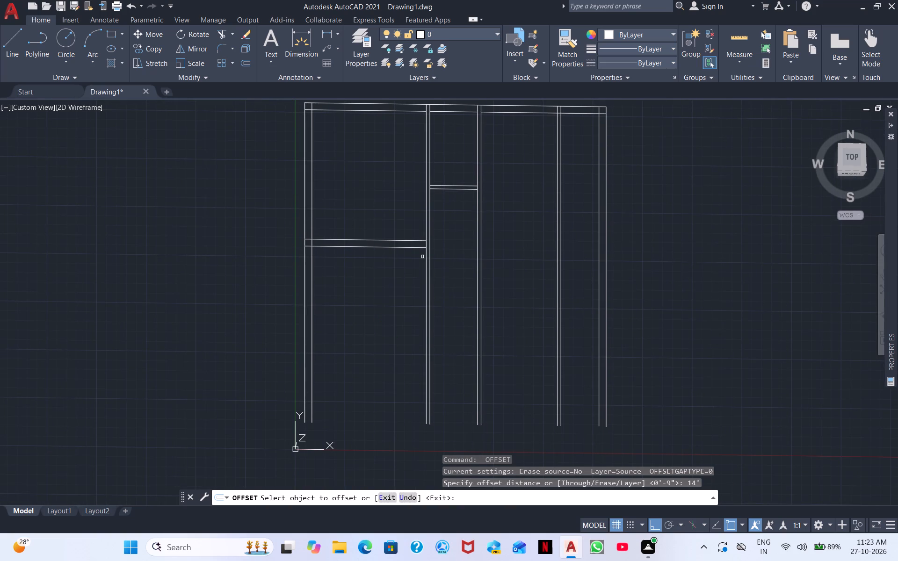
pyautogui.click(367, 246)
pyautogui.click(365, 309)
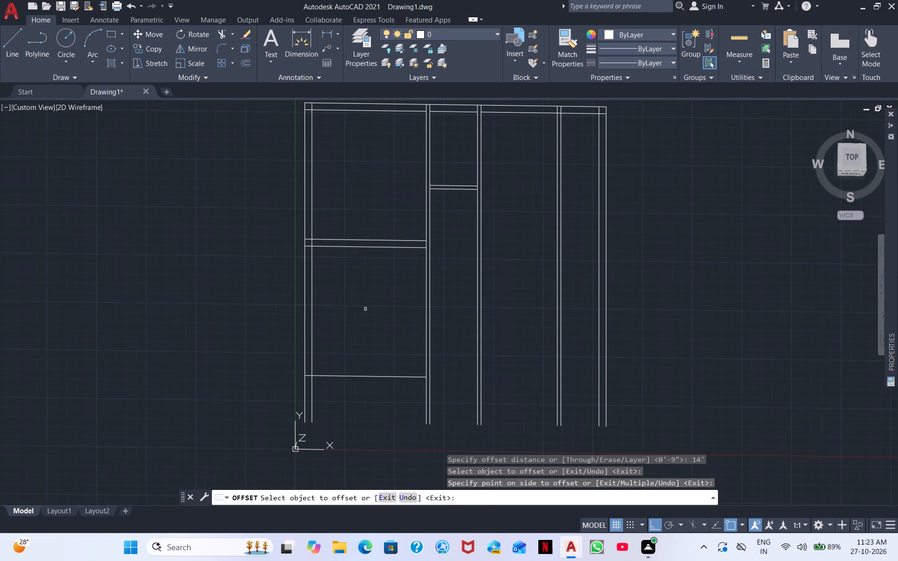
# Offset the new lower cross line between the west wall and the first partition 9" to the south.
pyautogui.press('space')
pyautogui.press('space')
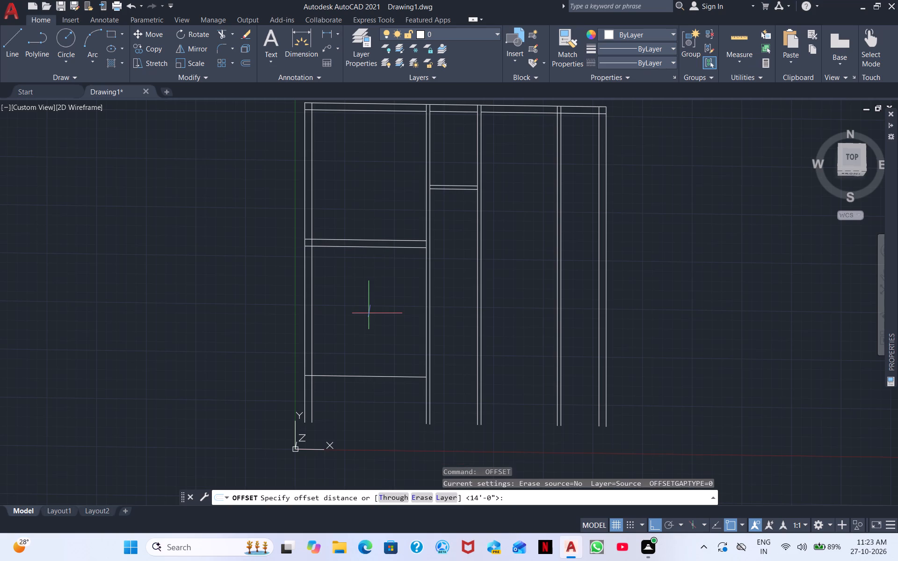
pyautogui.write('9"')
pyautogui.press('Return')
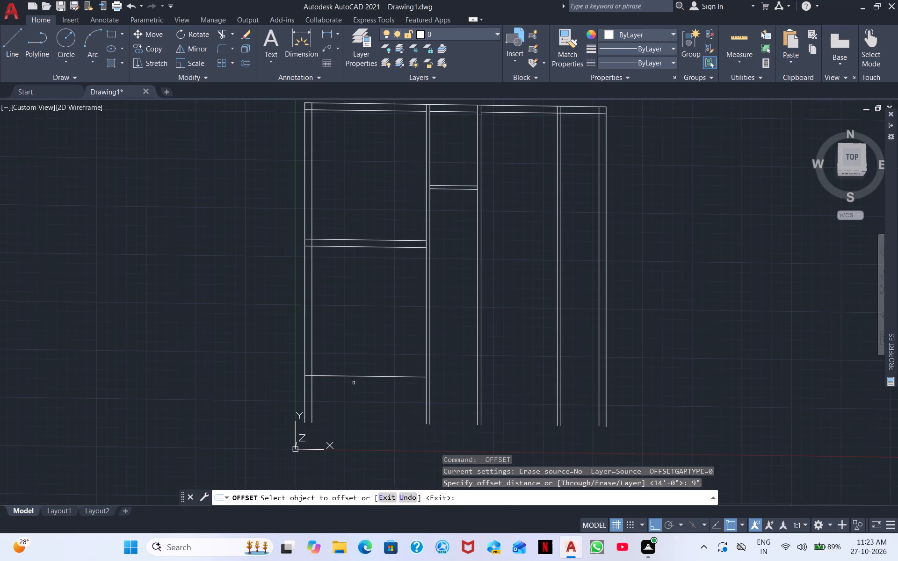
pyautogui.click(360, 376)
pyautogui.click(359, 389)
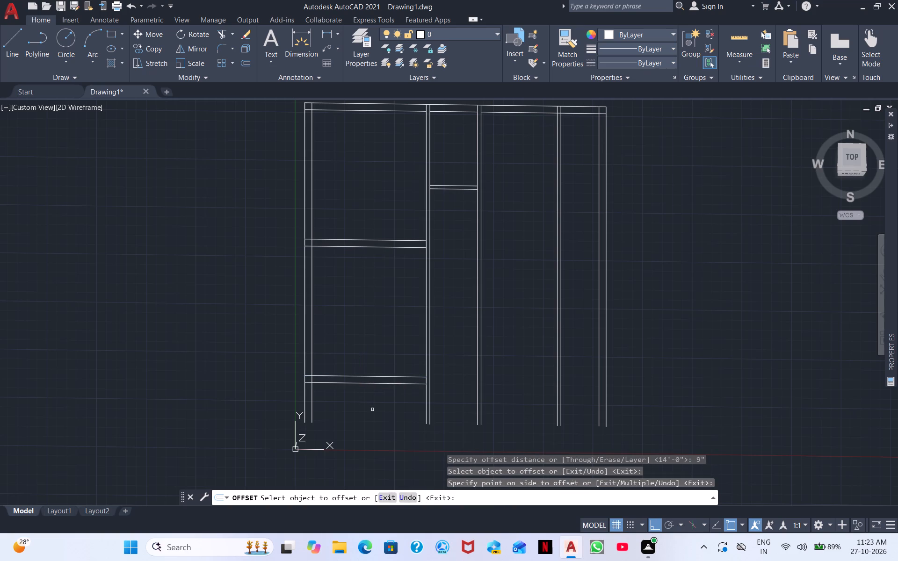
# Offset the lower line of the west bay's second cross wall 4' to the south.
pyautogui.press('space')
pyautogui.press('space')
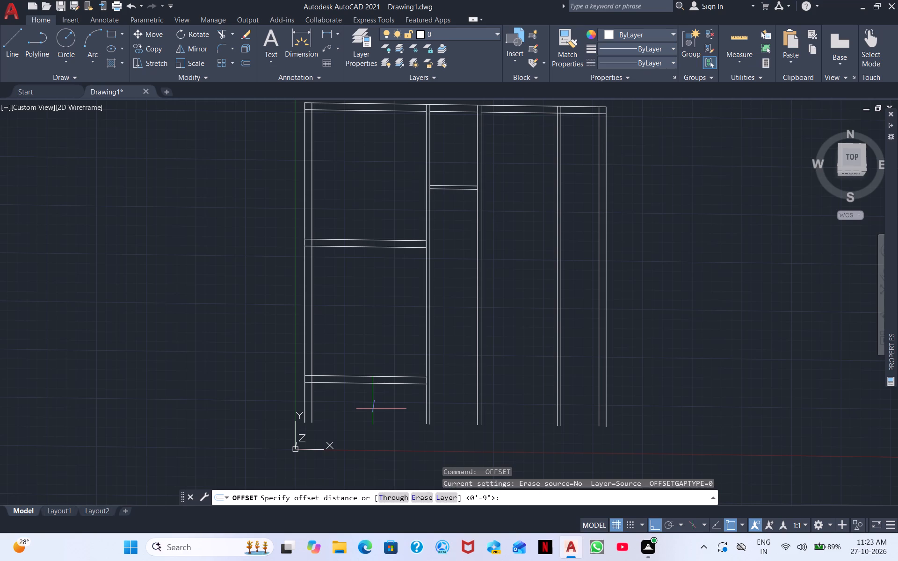
pyautogui.press('4')
pyautogui.press("'")
pyautogui.press('Return')
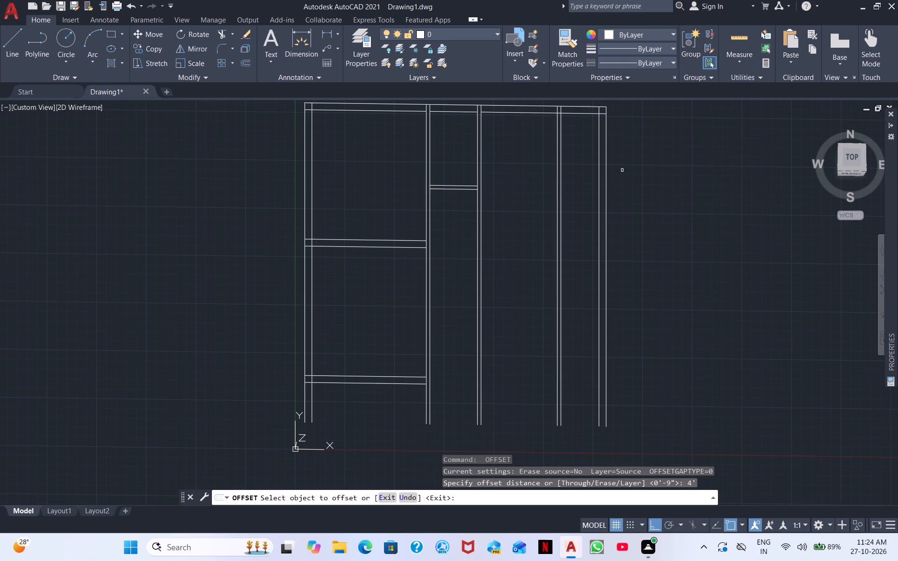
pyautogui.click(370, 384)
pyautogui.click(368, 421)
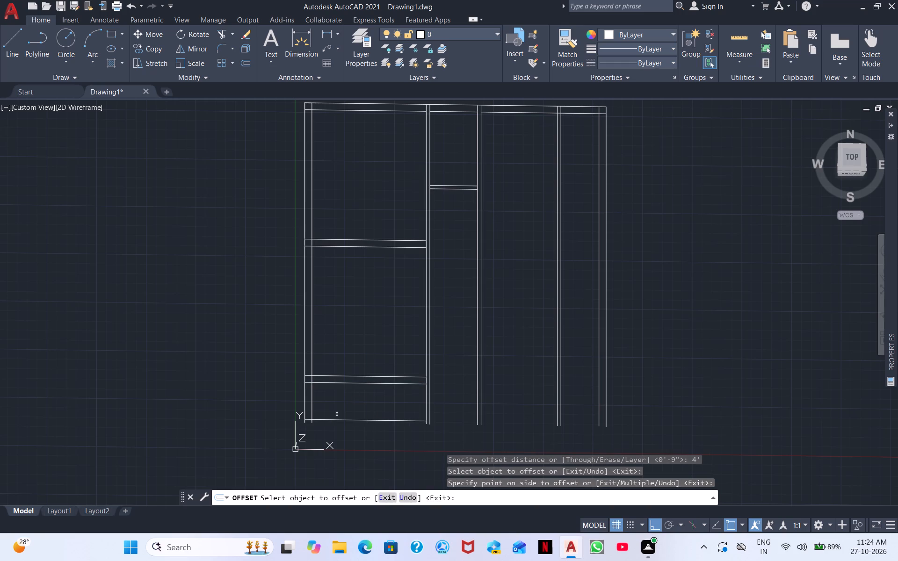
# Offset the southernmost cross line between the west wall and the first partition 4" to the south.
pyautogui.scroll(1, 338, 385)
pyautogui.scroll(-1, 340, 399)
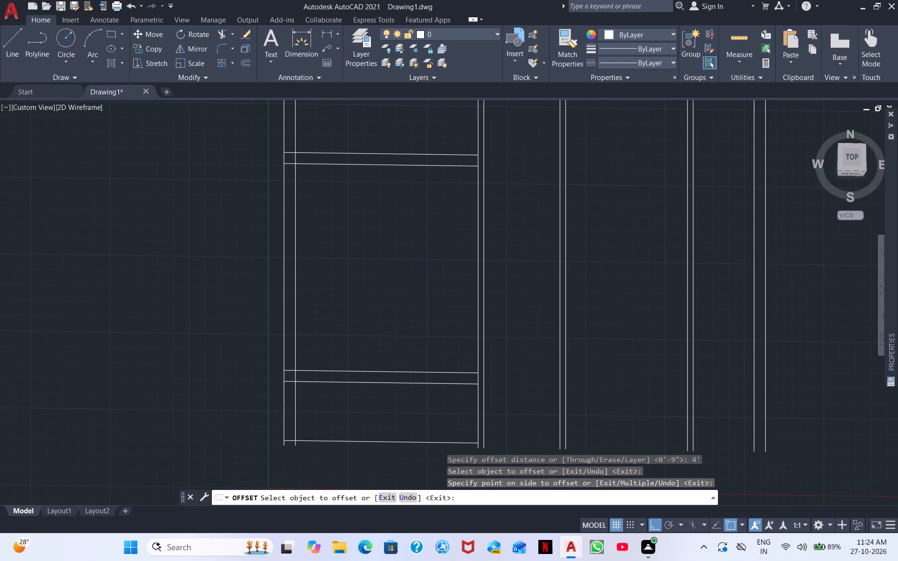
pyautogui.press('space')
pyautogui.press('space')
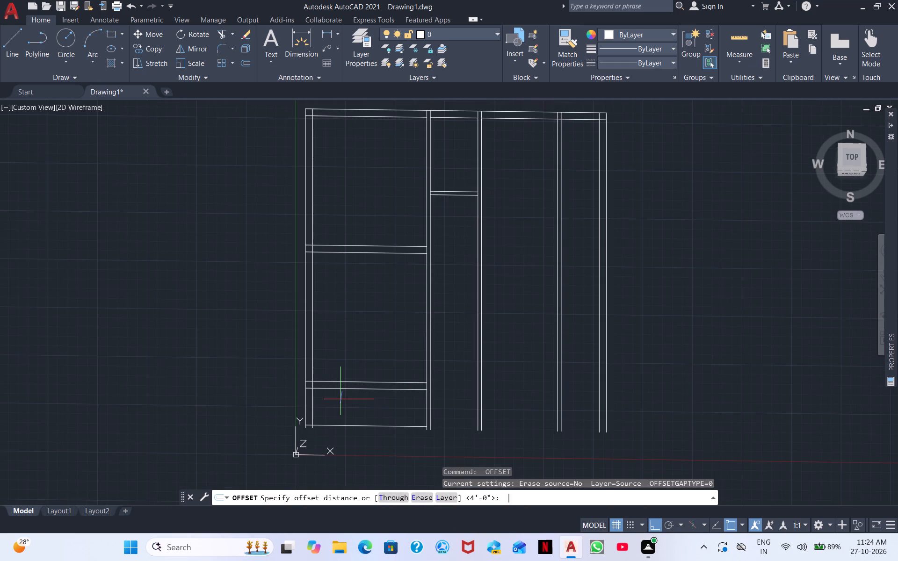
pyautogui.write('4"')
pyautogui.press('Return')
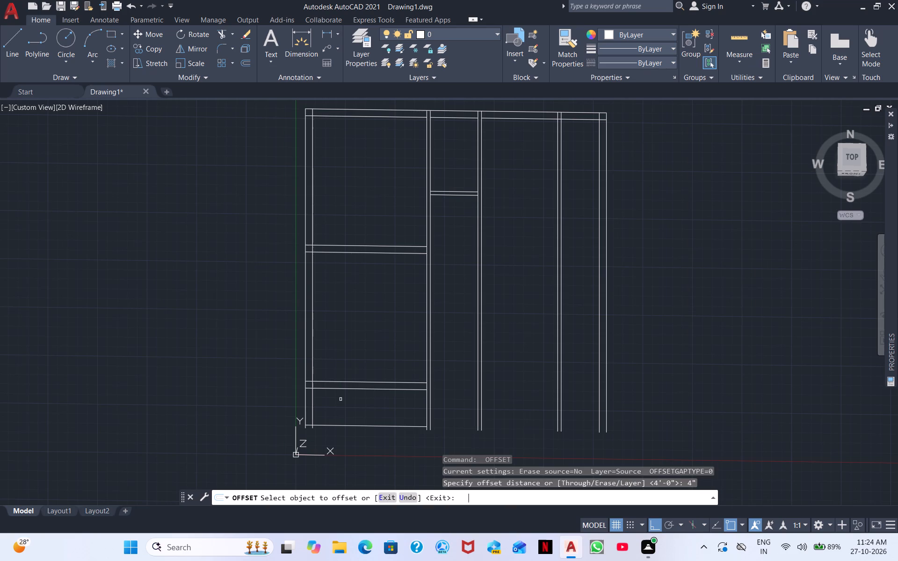
pyautogui.click(346, 426)
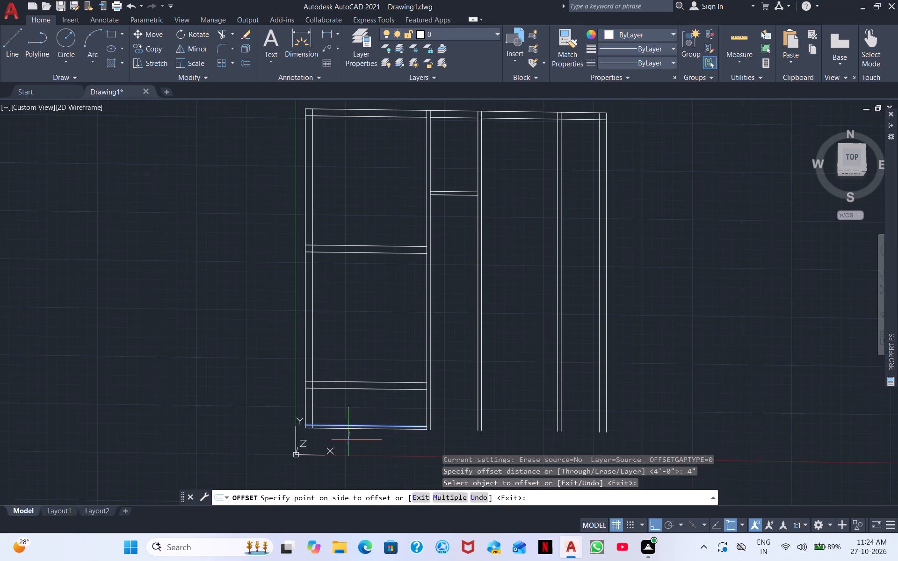
pyautogui.click(348, 440)
pyautogui.scroll(1, 351, 419)
pyautogui.scroll(3, 268, 419)
pyautogui.moveTo(322, 412); pyautogui.dragTo(336, 360, button='middle')
pyautogui.scroll(1, 337, 361)
pyautogui.scroll(-1, 374, 364)
pyautogui.moveTo(492, 357); pyautogui.dragTo(389, 381, button='middle')
pyautogui.scroll(-2, 389, 381)
pyautogui.moveTo(485, 347); pyautogui.dragTo(335, 397, button='middle')
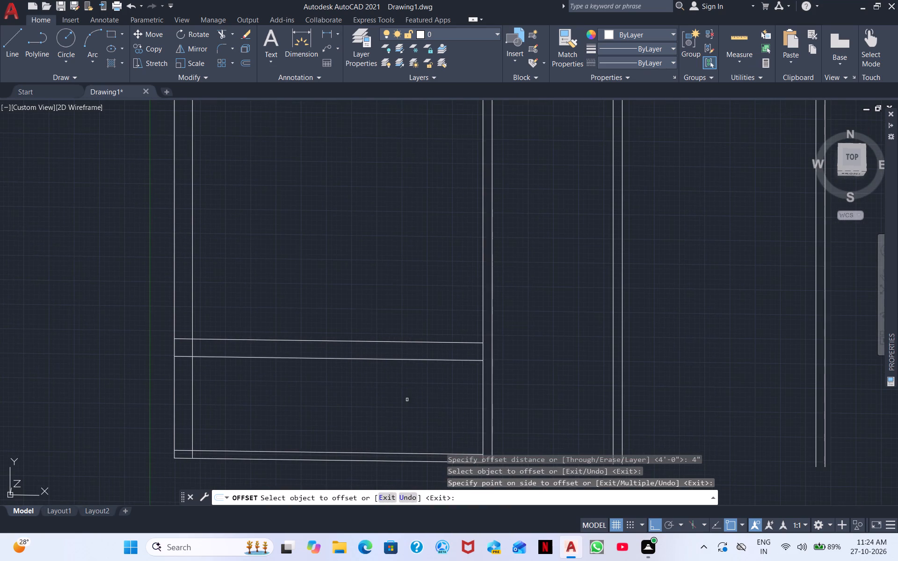
pyautogui.rightClick(434, 409)
pyautogui.click(493, 281)
# Extend both lines of the cross wall between the first and second partitions east to the third partition.
pyautogui.scroll(-2, 523, 307)
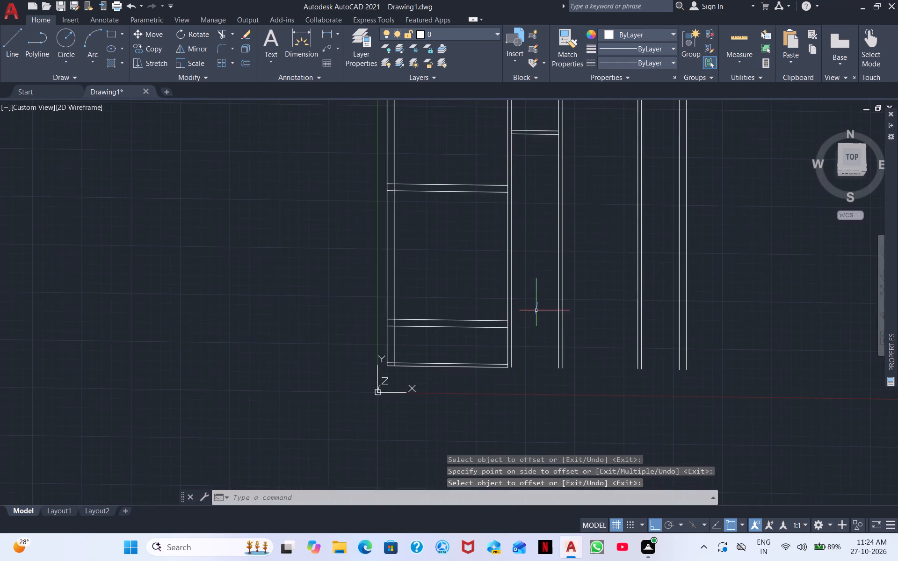
pyautogui.moveTo(531, 314); pyautogui.dragTo(276, 452, button='middle')
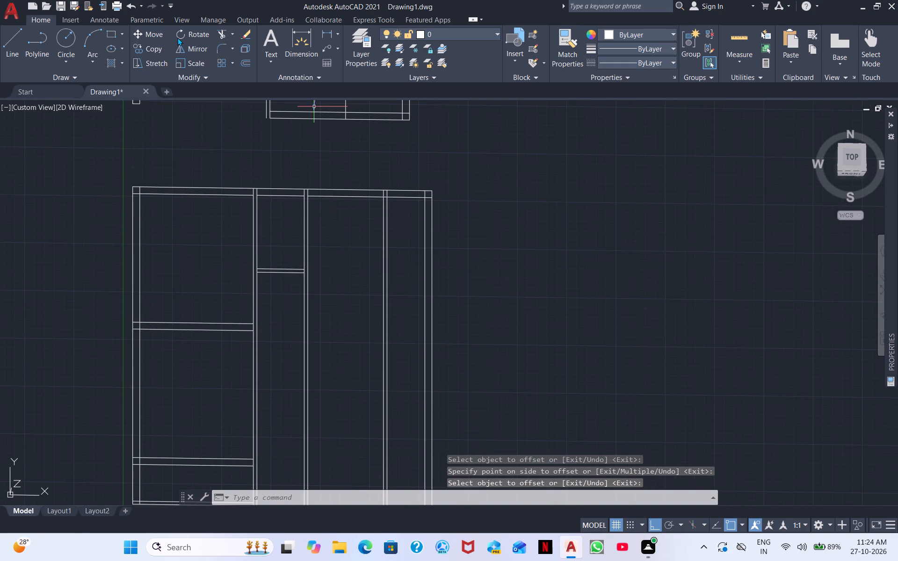
pyautogui.click(220, 30)
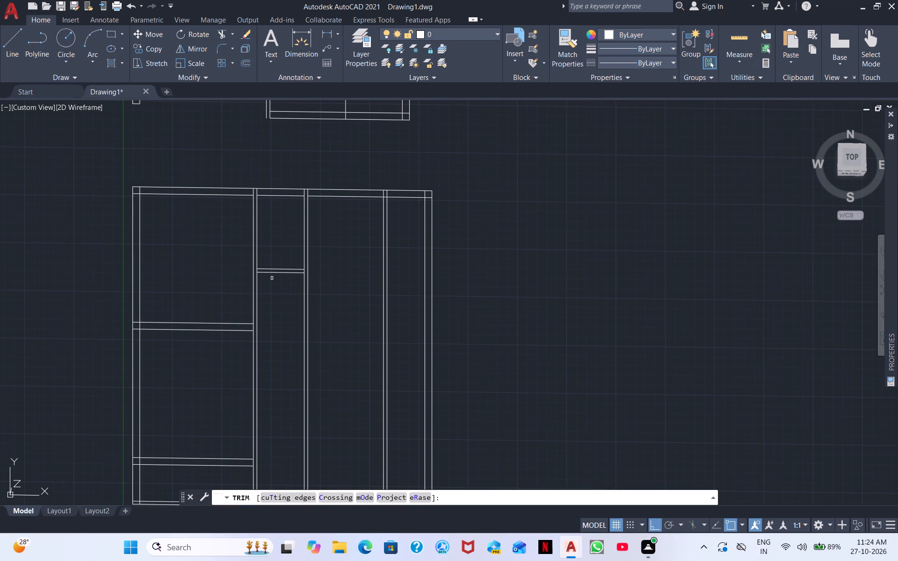
pyautogui.keyDown('shift'); pyautogui.moveTo(279, 286); pyautogui.dragTo(285, 243); pyautogui.keyUp('shift')
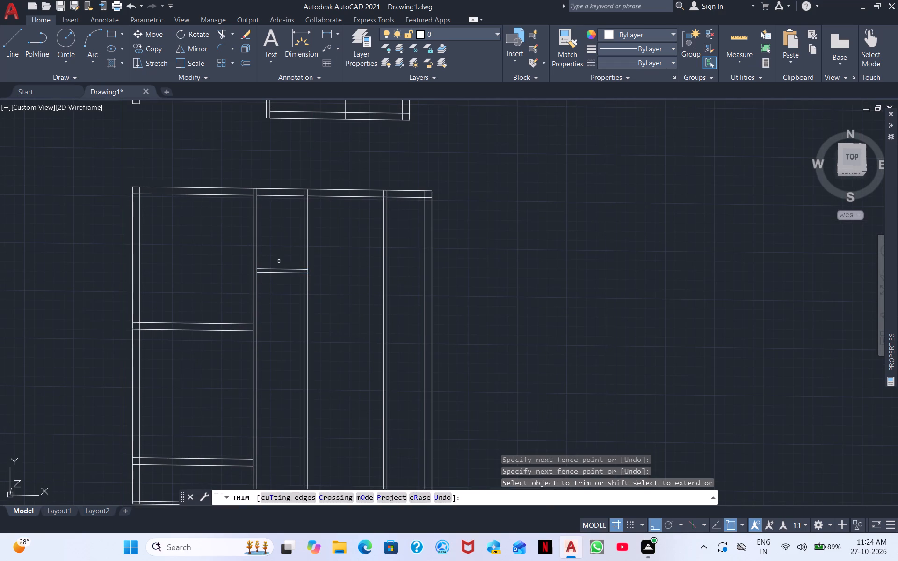
pyautogui.keyDown('shift'); pyautogui.moveTo(279, 261); pyautogui.dragTo(284, 304); pyautogui.keyUp('shift')
pyautogui.keyDown('shift'); pyautogui.moveTo(302, 267); pyautogui.dragTo(304, 289); pyautogui.keyUp('shift')
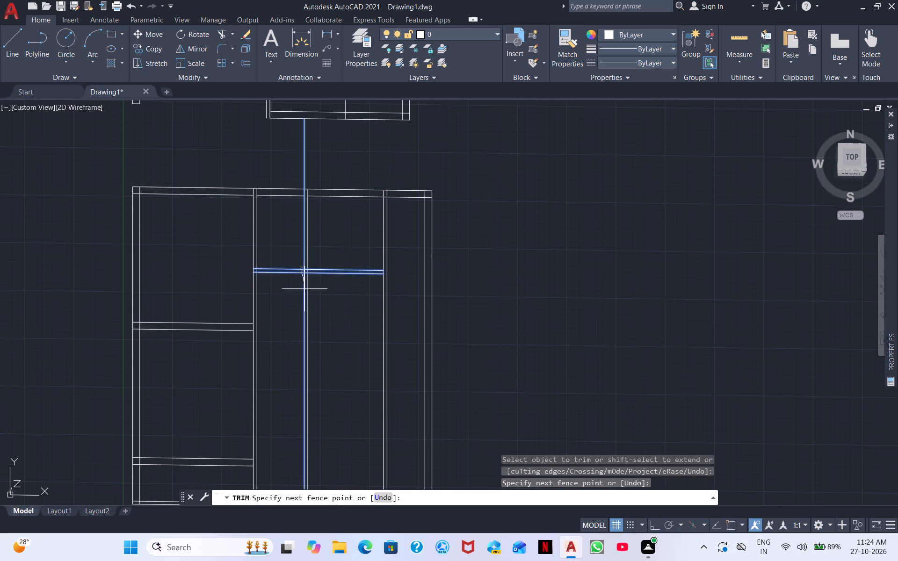
pyautogui.keyDown('shift'); pyautogui.moveTo(304, 289); pyautogui.dragTo(304, 291); pyautogui.keyUp('shift')
# Trim the stray partition line north of the lower block's top wall and its stub inside the upper block's bottom wall.
pyautogui.keyDown('shift'); pyautogui.moveTo(303, 172); pyautogui.dragTo(269, 169); pyautogui.keyUp('shift')
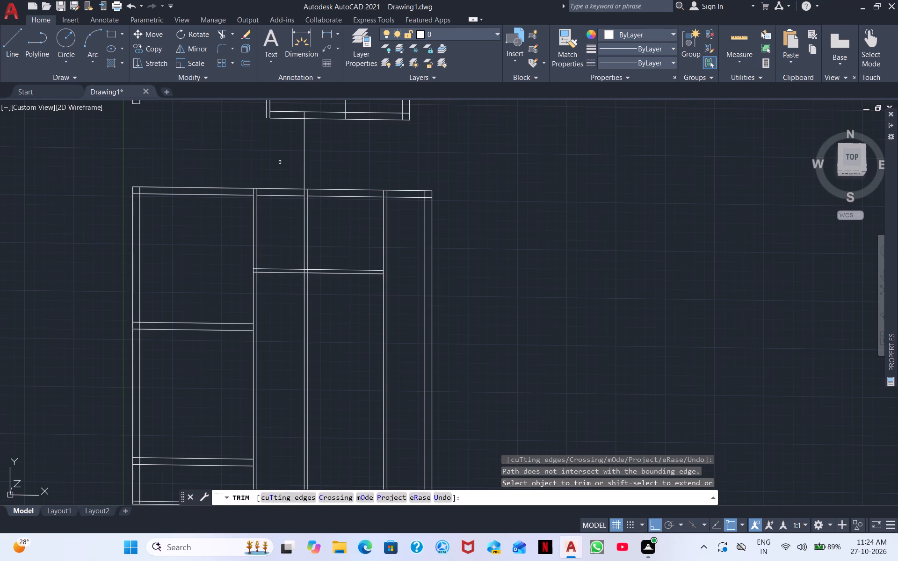
pyautogui.moveTo(280, 162); pyautogui.dragTo(331, 157)
pyautogui.scroll(3, 290, 127)
pyautogui.moveTo(292, 131); pyautogui.dragTo(238, 338, button='middle')
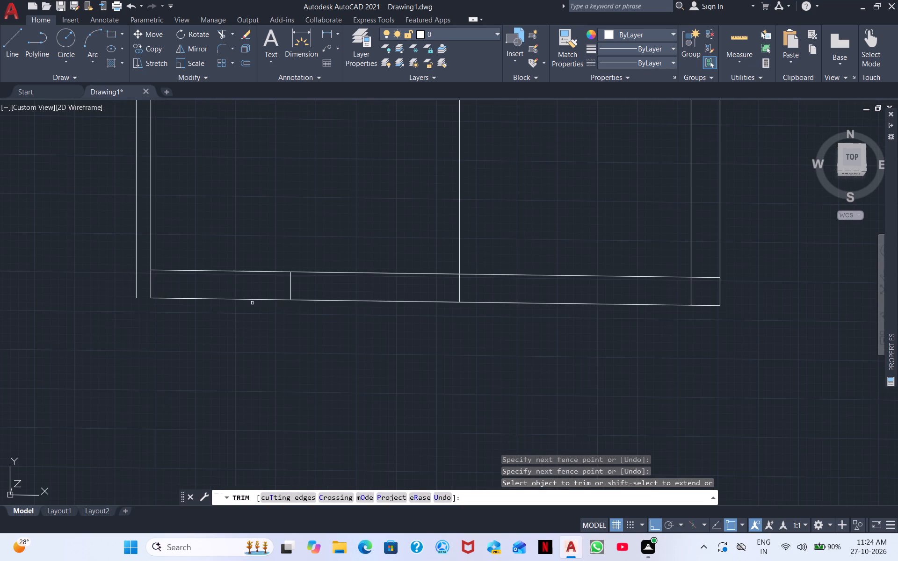
pyautogui.click(291, 287)
# Extend both lines of that cross wall past the third partition to the east wall's inner line.
pyautogui.scroll(-3, 268, 346)
pyautogui.moveTo(320, 358); pyautogui.dragTo(248, 226, button='middle')
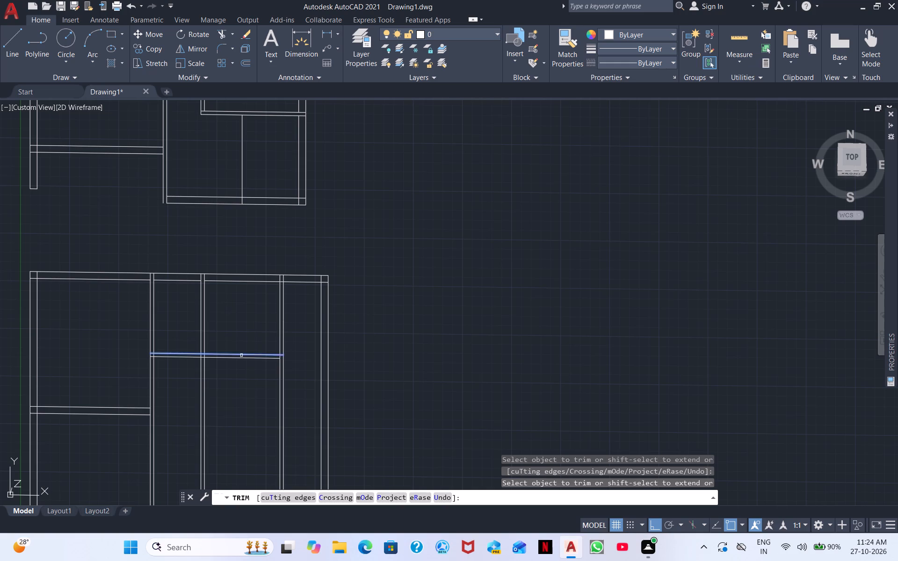
pyautogui.keyDown('shift'); pyautogui.moveTo(240, 343); pyautogui.dragTo(240, 377); pyautogui.keyUp('shift')
pyautogui.keyDown('shift'); pyautogui.moveTo(255, 342); pyautogui.dragTo(266, 384); pyautogui.keyUp('shift')
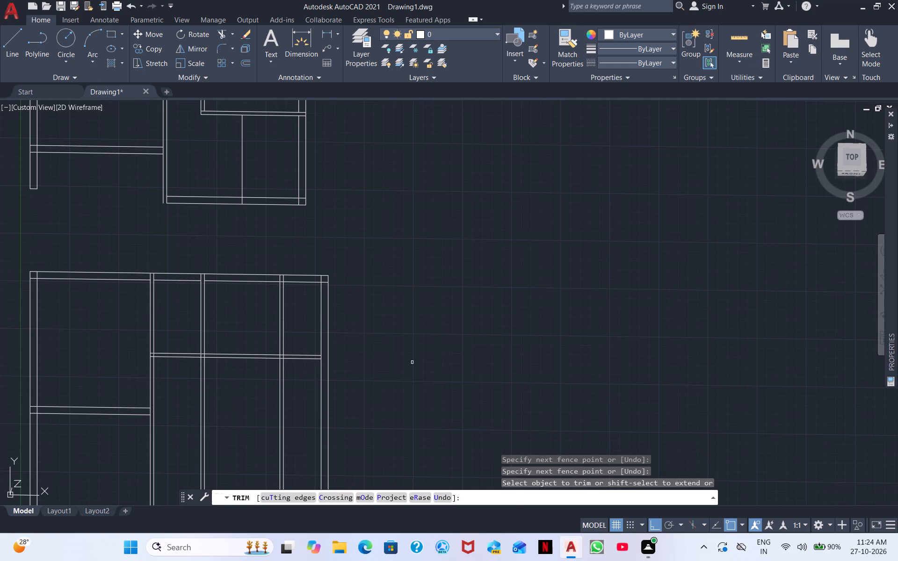
pyautogui.rightClick(420, 360)
pyautogui.click(451, 362)
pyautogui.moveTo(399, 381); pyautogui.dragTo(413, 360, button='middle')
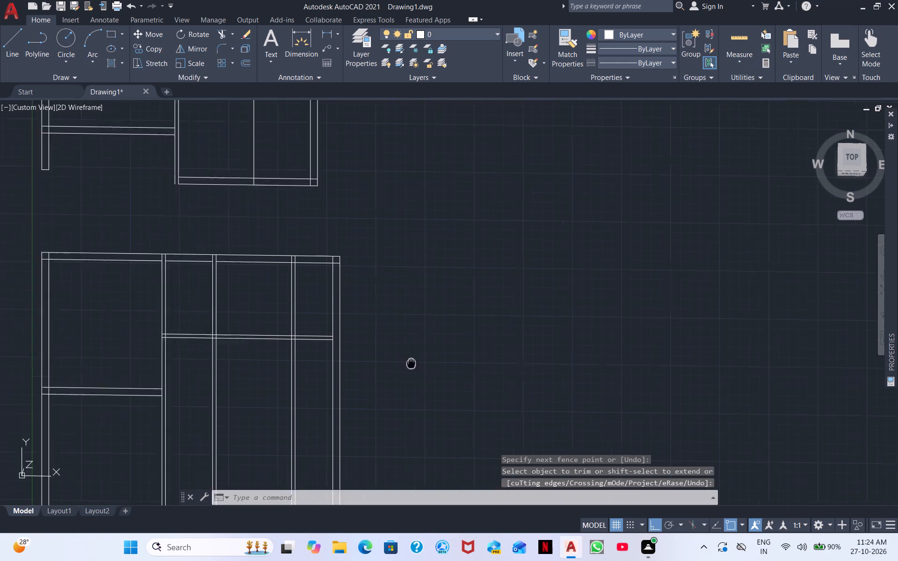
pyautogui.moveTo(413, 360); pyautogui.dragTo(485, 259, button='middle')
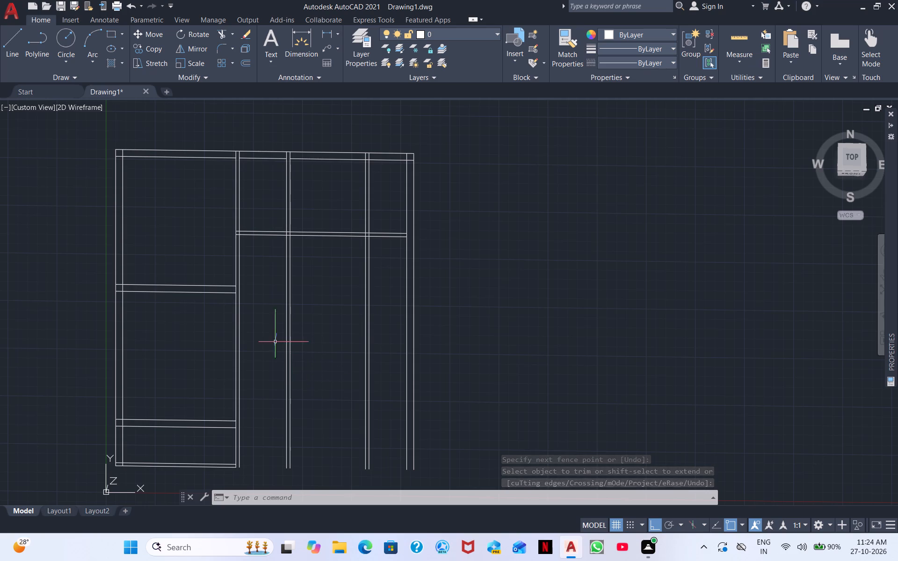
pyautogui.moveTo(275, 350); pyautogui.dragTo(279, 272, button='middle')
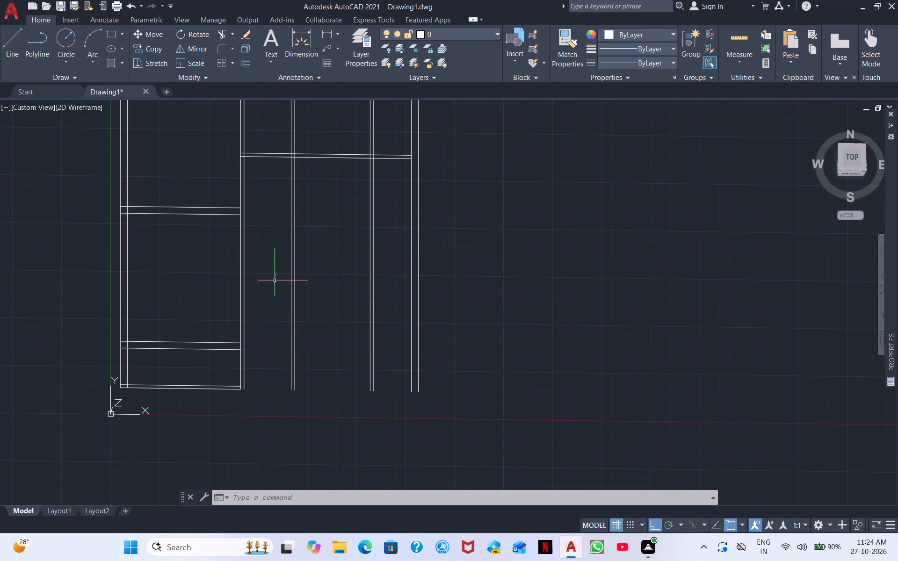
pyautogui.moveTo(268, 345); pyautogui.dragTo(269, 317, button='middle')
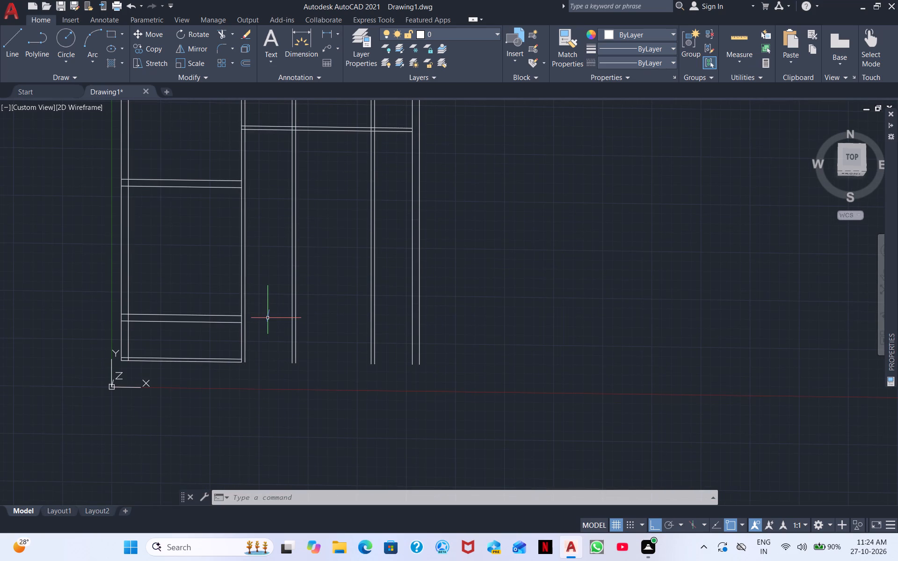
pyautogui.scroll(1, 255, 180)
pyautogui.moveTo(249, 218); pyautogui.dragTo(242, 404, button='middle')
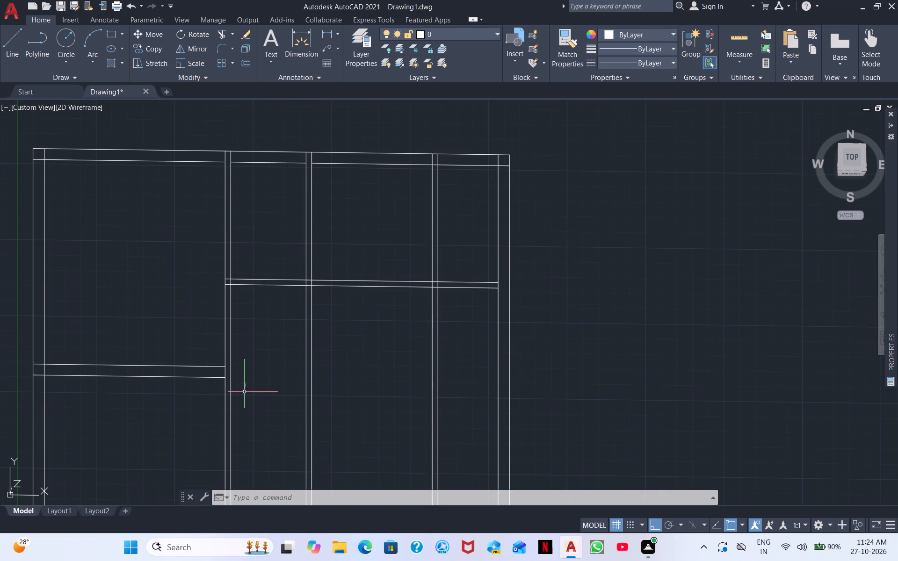
# Extend both lines of the middle west cross wall to the first partition's east line and trim that line between them.
pyautogui.rightClick(244, 392)
pyautogui.click(317, 178)
pyautogui.scroll(2, 208, 295)
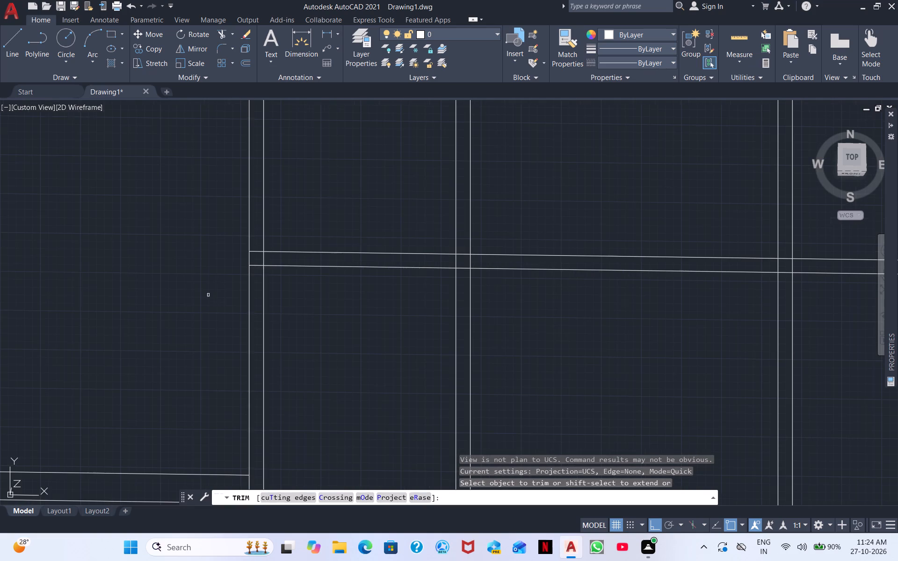
pyautogui.scroll(-2, 200, 362)
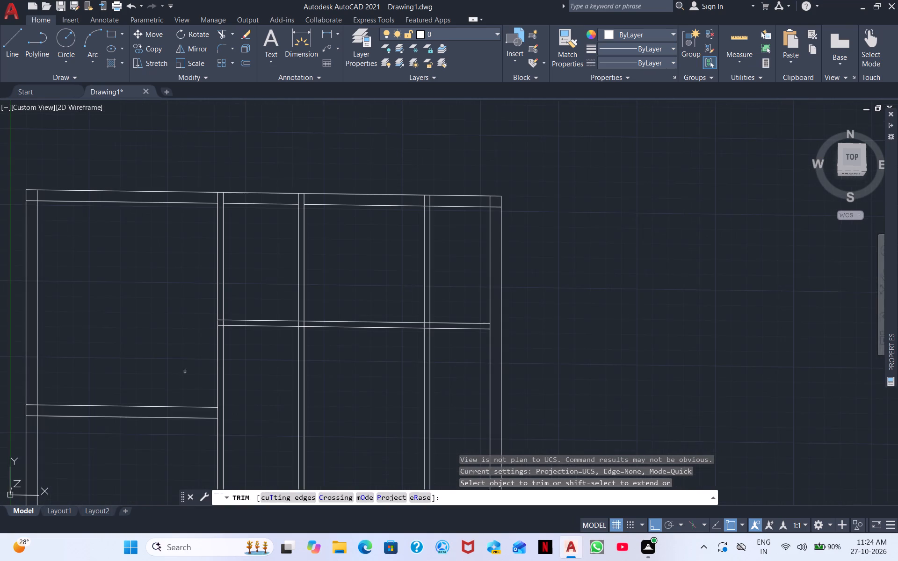
pyautogui.moveTo(184, 365); pyautogui.dragTo(234, 312, button='middle')
pyautogui.scroll(-1, 233, 313)
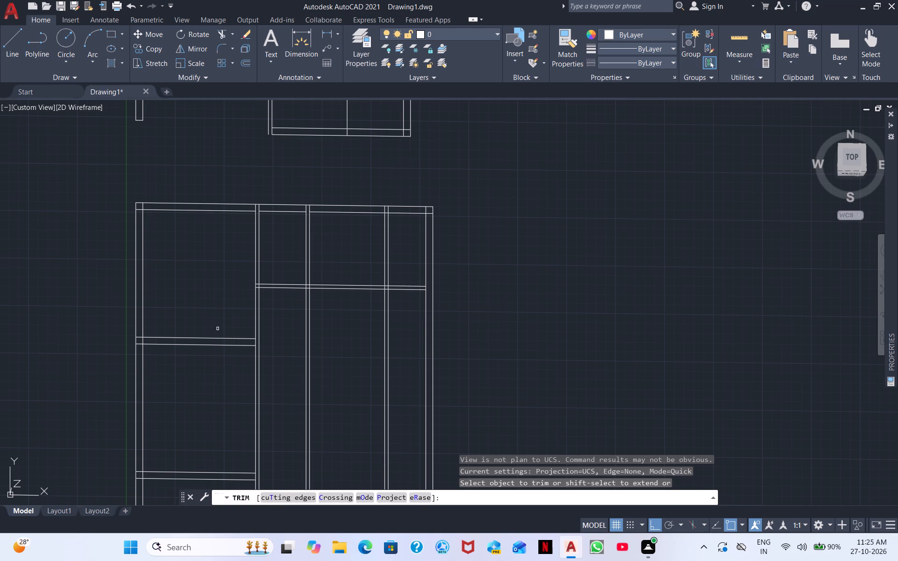
pyautogui.keyDown('shift'); pyautogui.click(237, 339); pyautogui.keyUp('shift')
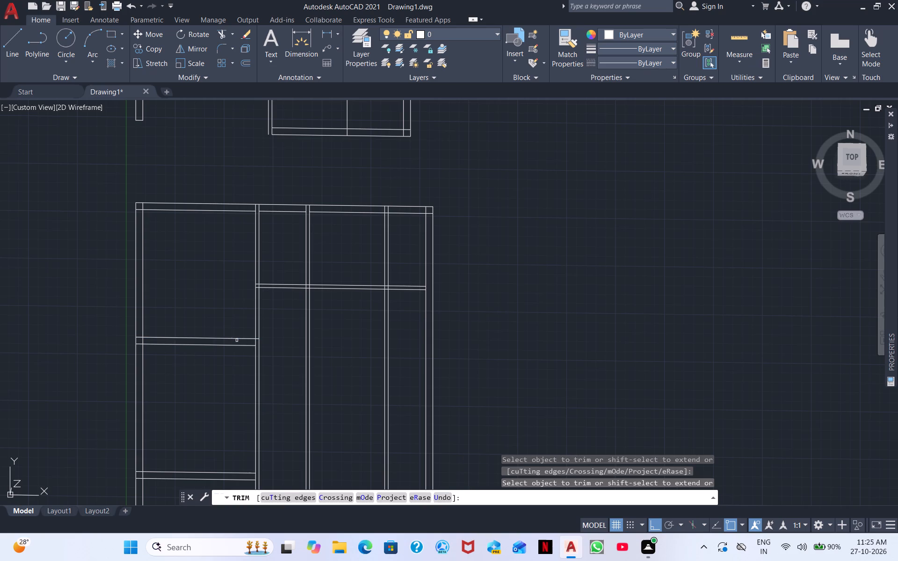
pyautogui.keyDown('shift'); pyautogui.click(238, 347); pyautogui.keyUp('shift')
pyautogui.scroll(2, 254, 335)
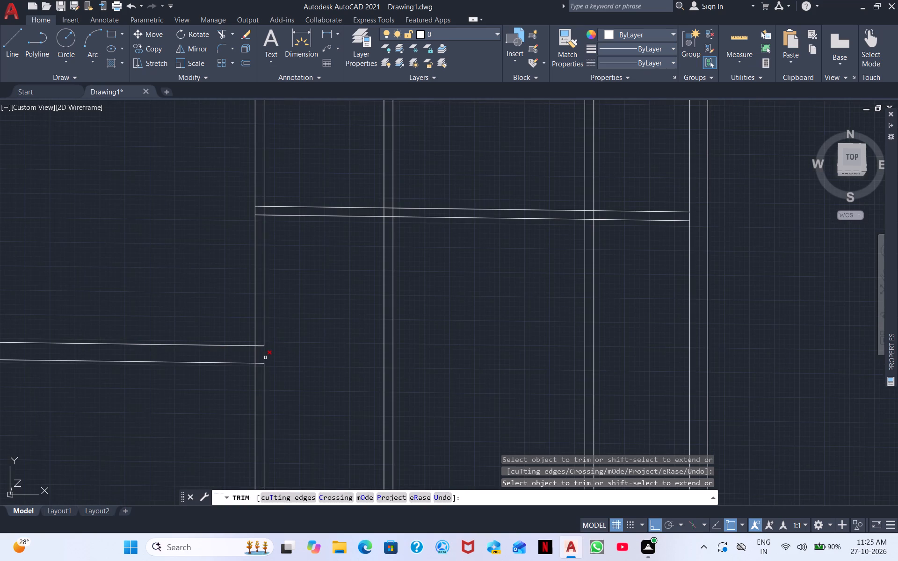
pyautogui.click(265, 358)
pyautogui.scroll(-2, 272, 360)
pyautogui.press('Escape')
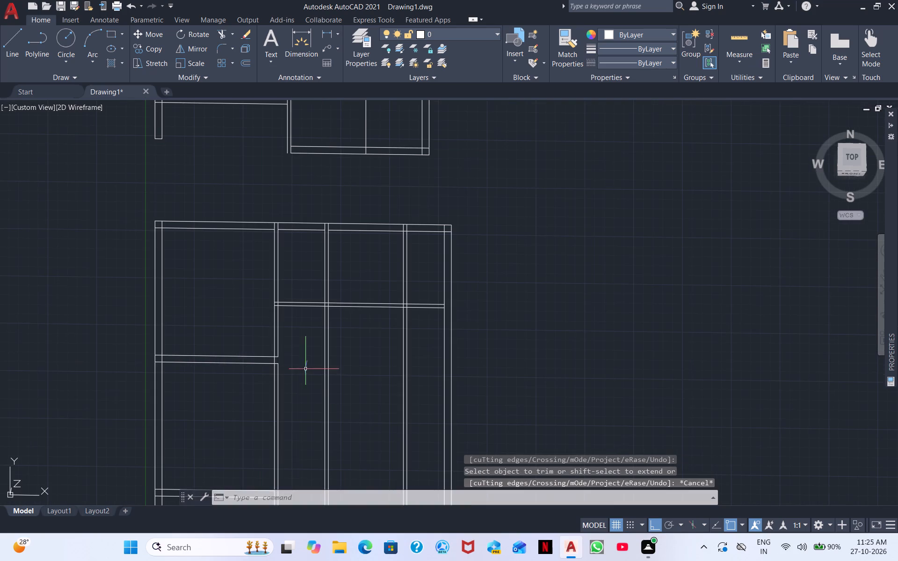
# Offset the first partition's east line, south of the middle west cross wall, 5'6" to the east.
pyautogui.moveTo(299, 390); pyautogui.dragTo(306, 290, button='middle')
pyautogui.rightClick(306, 346)
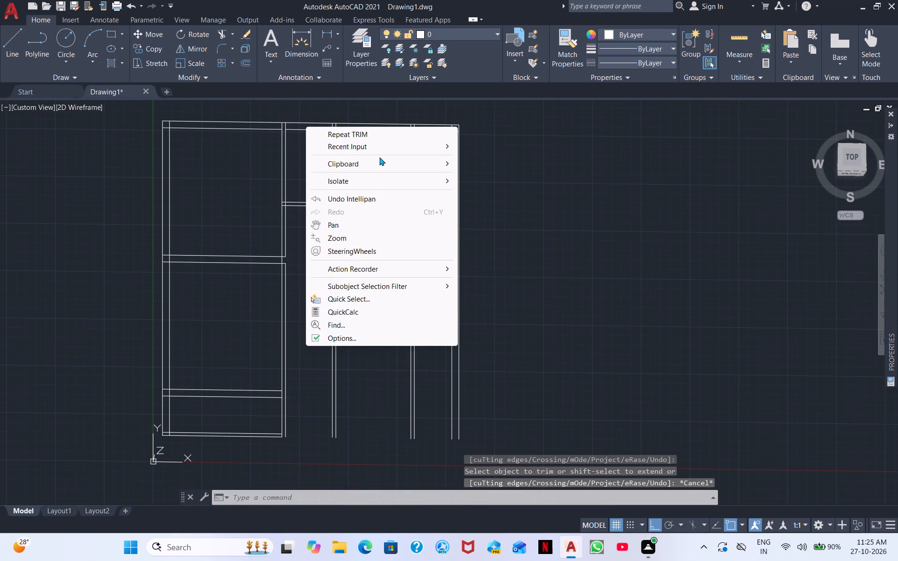
pyautogui.click(393, 145)
pyautogui.click(476, 161)
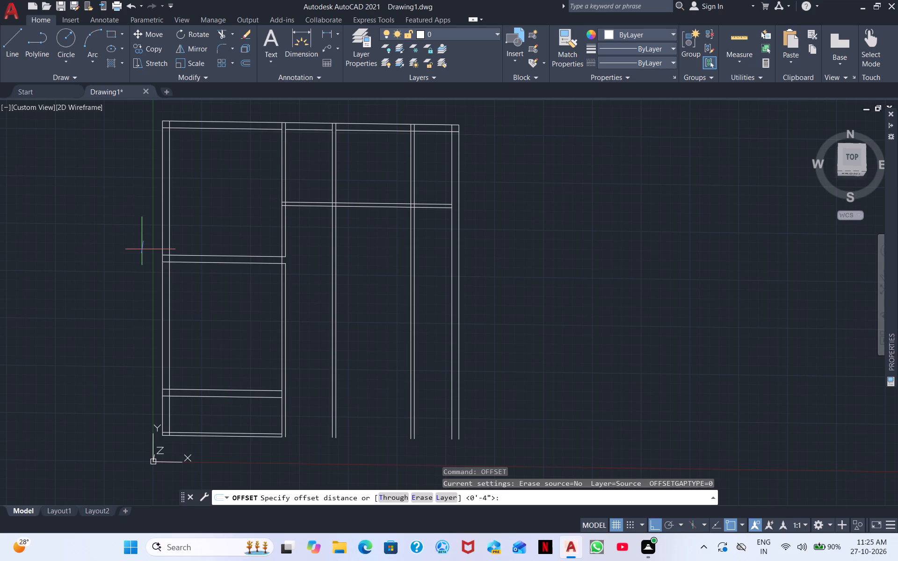
pyautogui.write('5\'6"')
pyautogui.press('Return')
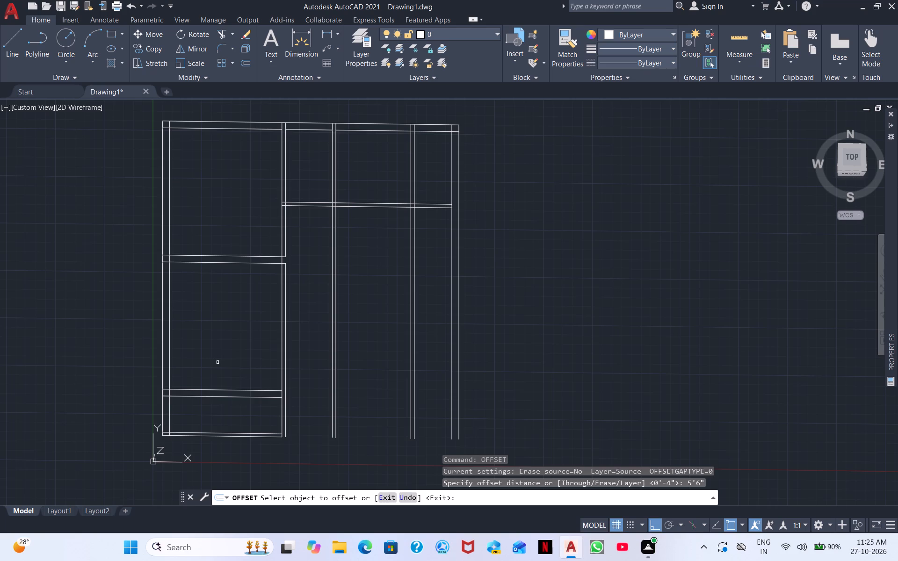
pyautogui.click(287, 405)
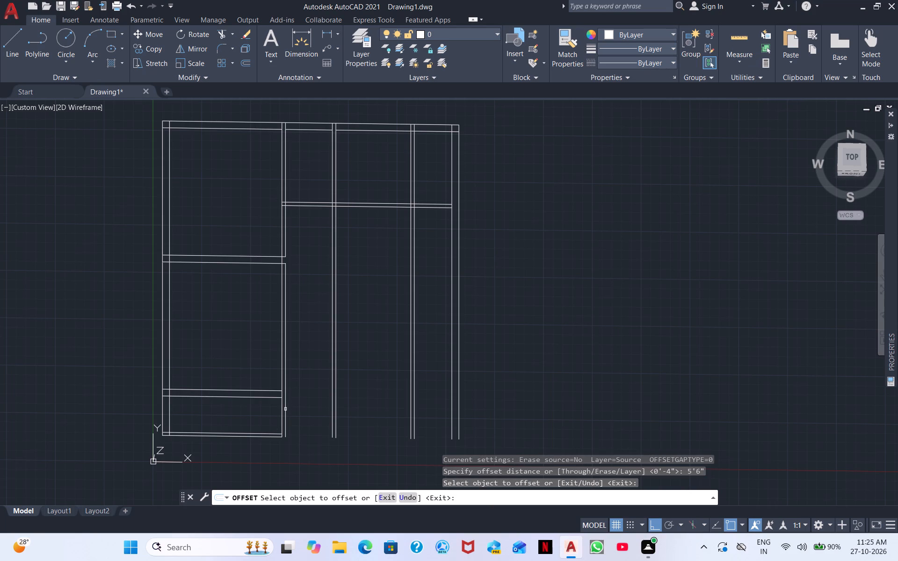
pyautogui.click(285, 409)
pyautogui.click(358, 390)
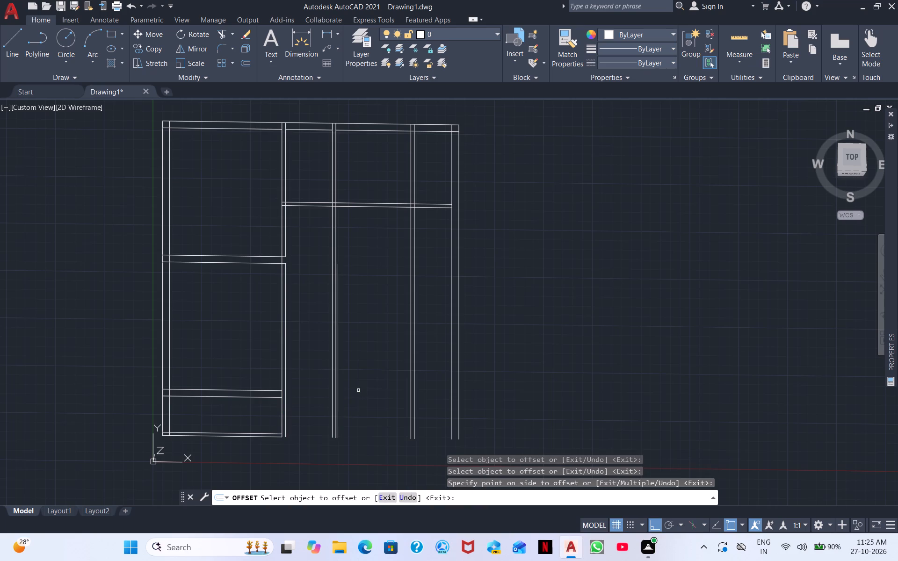
# Examine the position of the new offset line against the second partition in the lower block.
pyautogui.scroll(1, 351, 388)
pyautogui.moveTo(354, 390); pyautogui.dragTo(353, 418, button='middle')
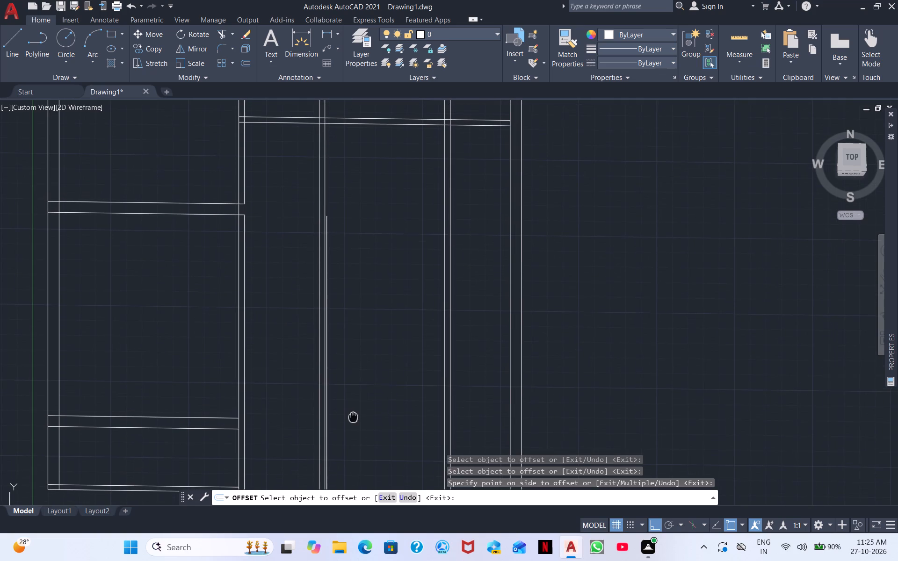
pyautogui.moveTo(353, 418); pyautogui.dragTo(353, 419, button='middle')
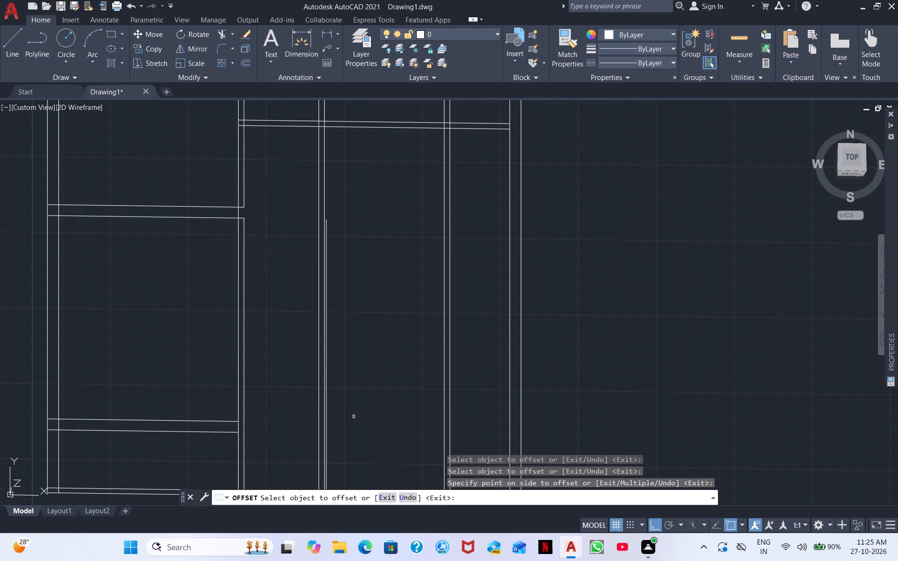
pyautogui.scroll(-2, 361, 359)
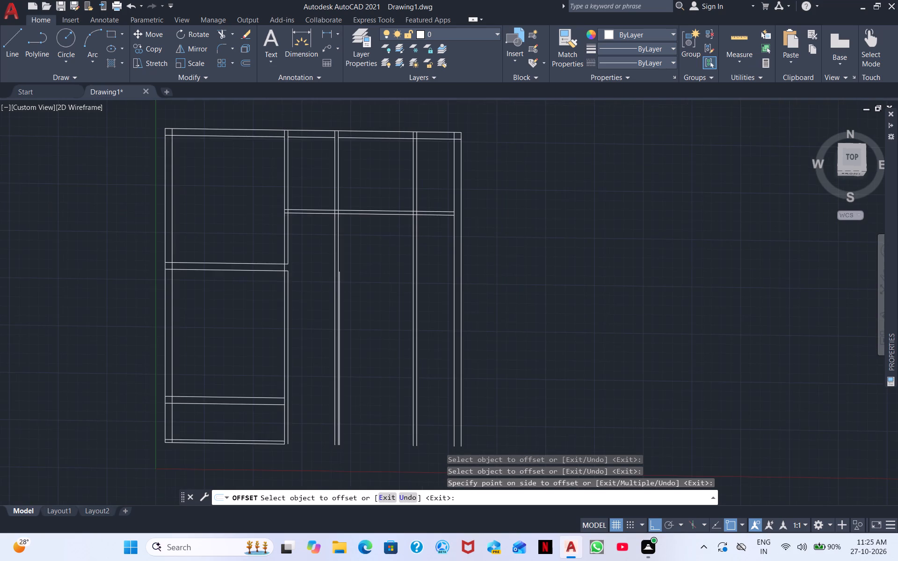
pyautogui.scroll(2, 357, 362)
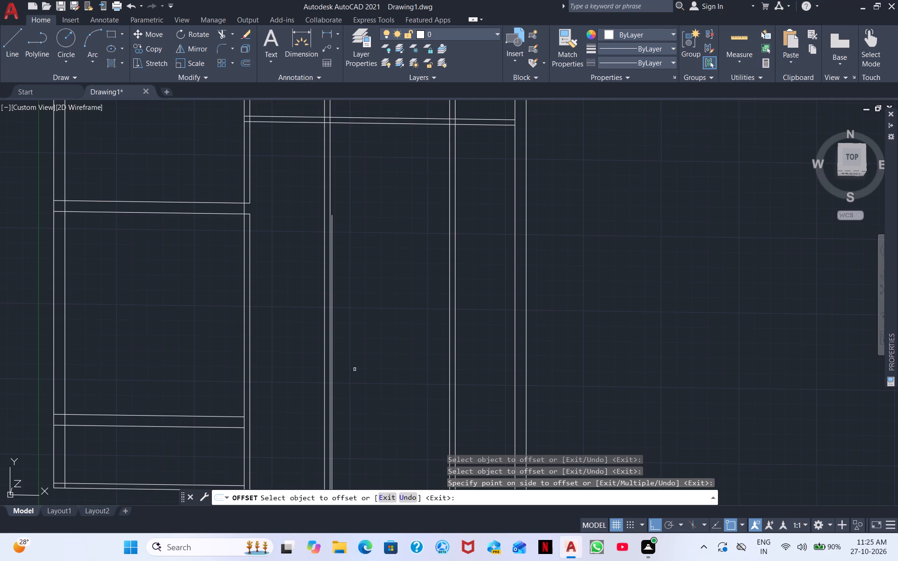
pyautogui.scroll(-1, 355, 370)
pyautogui.moveTo(361, 328); pyautogui.dragTo(357, 354, button='middle')
pyautogui.middleClick(357, 354)
pyautogui.scroll(-1, 357, 354)
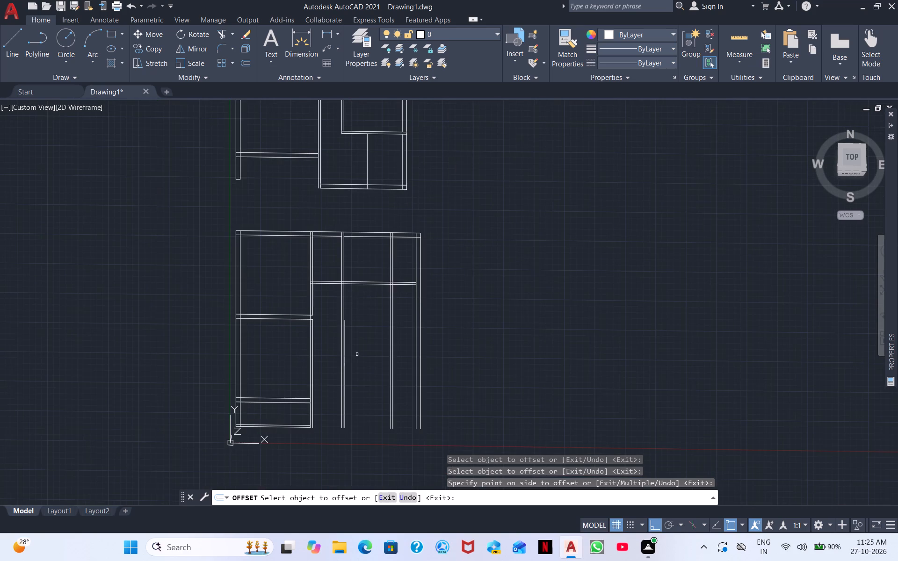
# Extend the middle west cross wall's south line east past the second partition to the new offset line.
pyautogui.scroll(3, 357, 354)
pyautogui.moveTo(357, 354); pyautogui.dragTo(391, 401, button='middle')
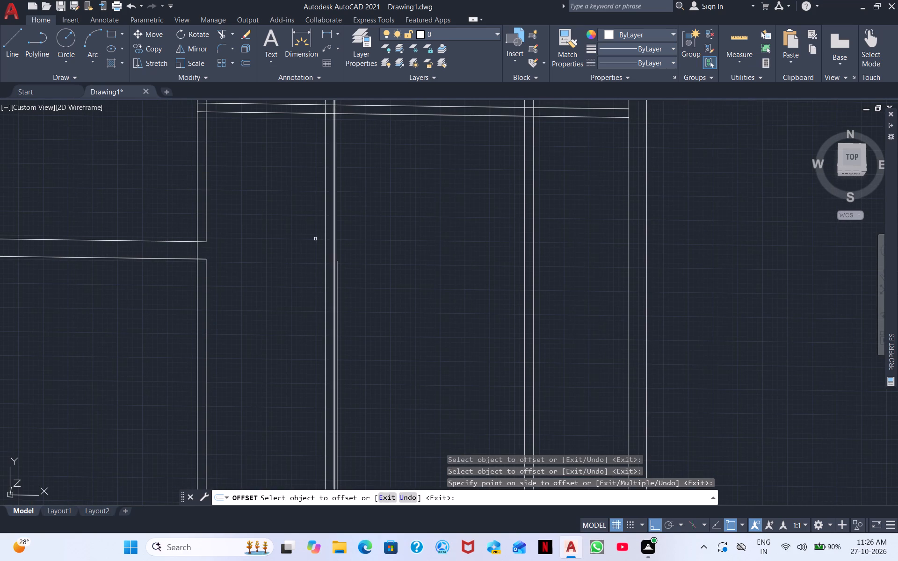
pyautogui.moveTo(317, 160); pyautogui.dragTo(325, 208, button='middle')
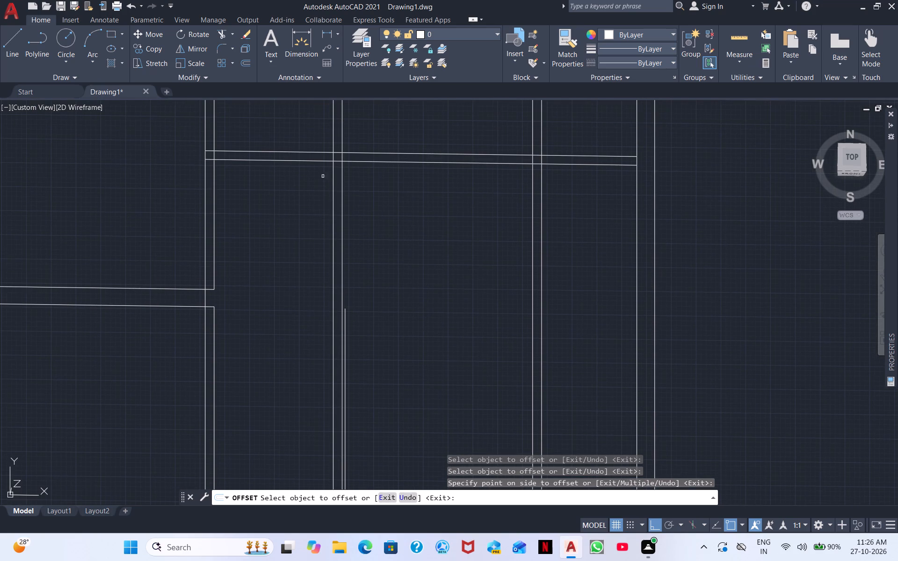
pyautogui.click(222, 32)
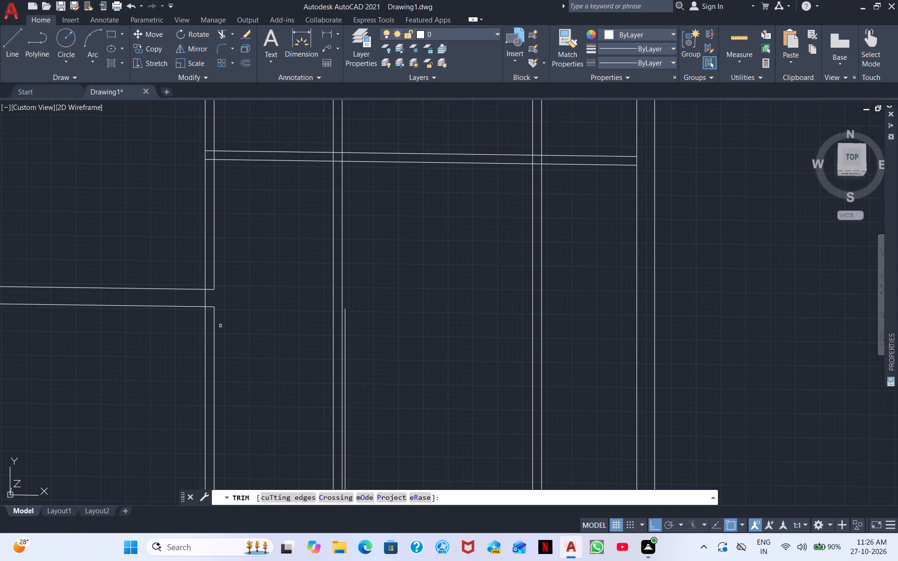
pyautogui.keyDown('shift'); pyautogui.click(211, 307); pyautogui.keyUp('shift')
pyautogui.keyDown('shift'); pyautogui.moveTo(266, 306); pyautogui.dragTo(269, 308); pyautogui.keyUp('shift')
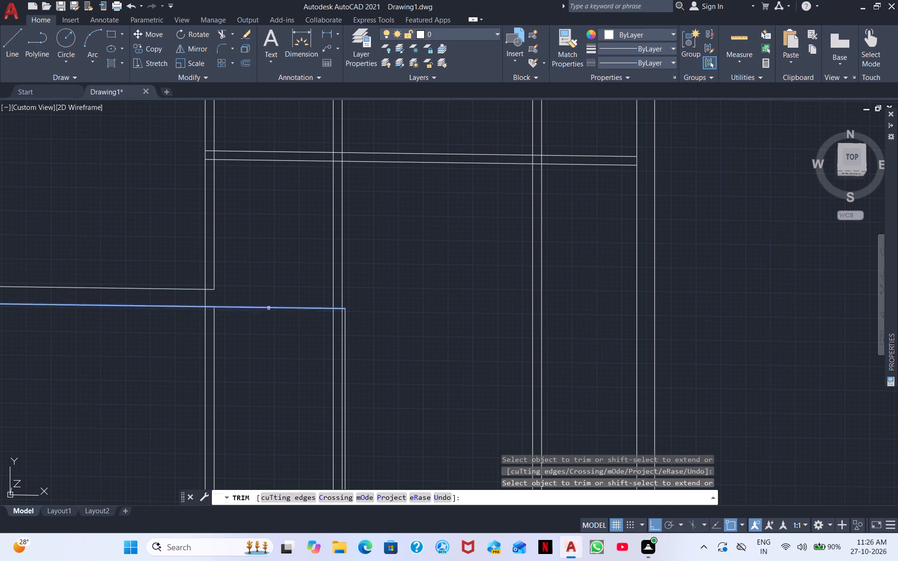
pyautogui.keyDown('shift'); pyautogui.moveTo(269, 308); pyautogui.dragTo(269, 317); pyautogui.keyUp('shift')
pyautogui.keyDown('shift'); pyautogui.click(300, 307); pyautogui.keyUp('shift')
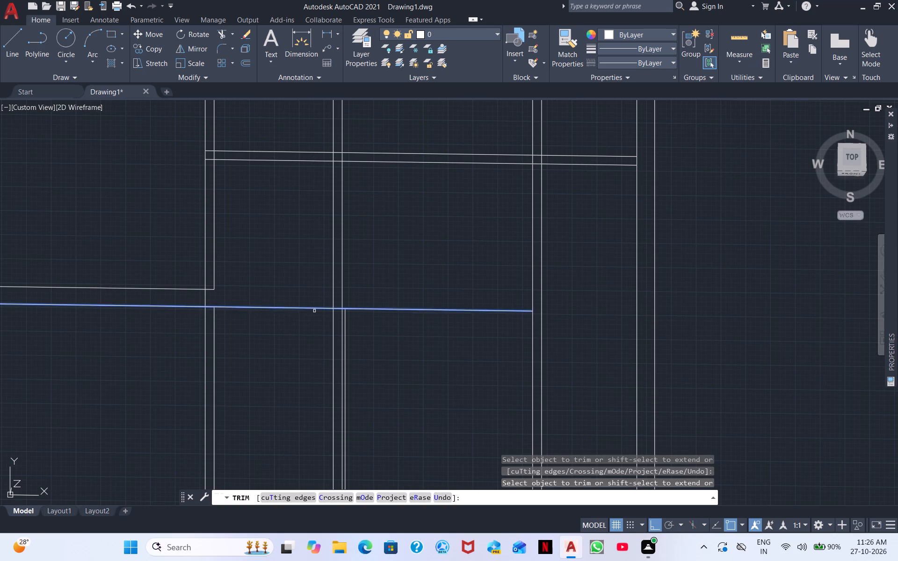
# Trim both lines of the second partition south of the extended cross wall line.
pyautogui.click(333, 322)
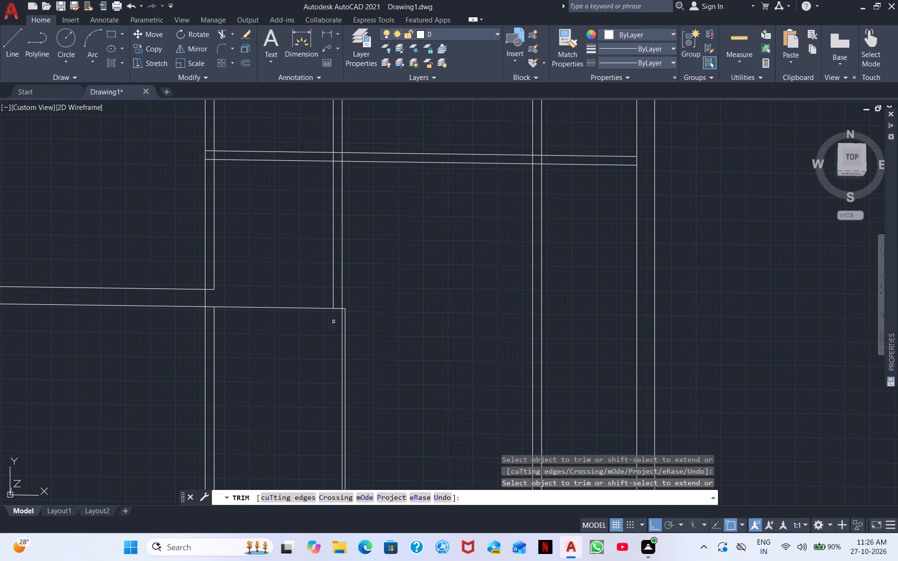
pyautogui.click(340, 318)
pyautogui.scroll(-2, 321, 362)
pyautogui.moveTo(314, 366); pyautogui.dragTo(300, 323, button='middle')
pyautogui.press('Escape')
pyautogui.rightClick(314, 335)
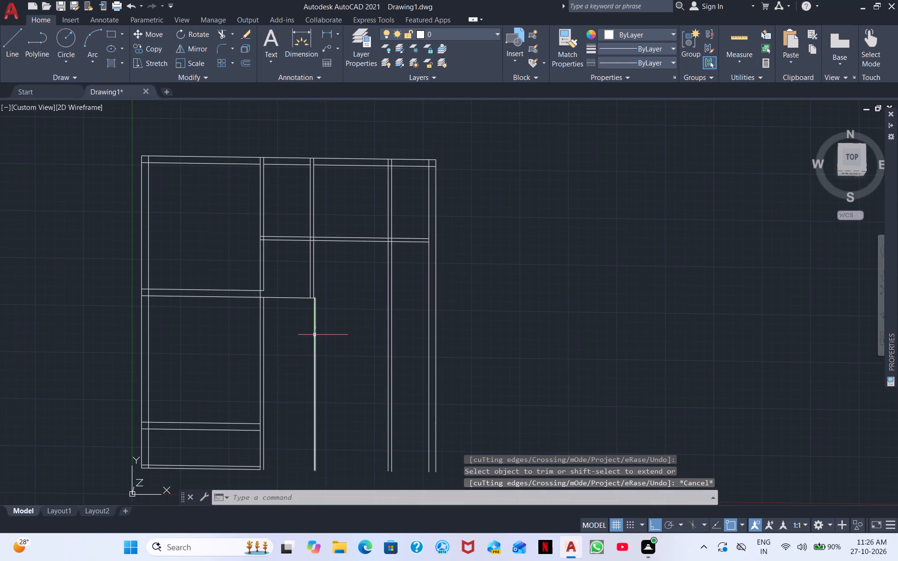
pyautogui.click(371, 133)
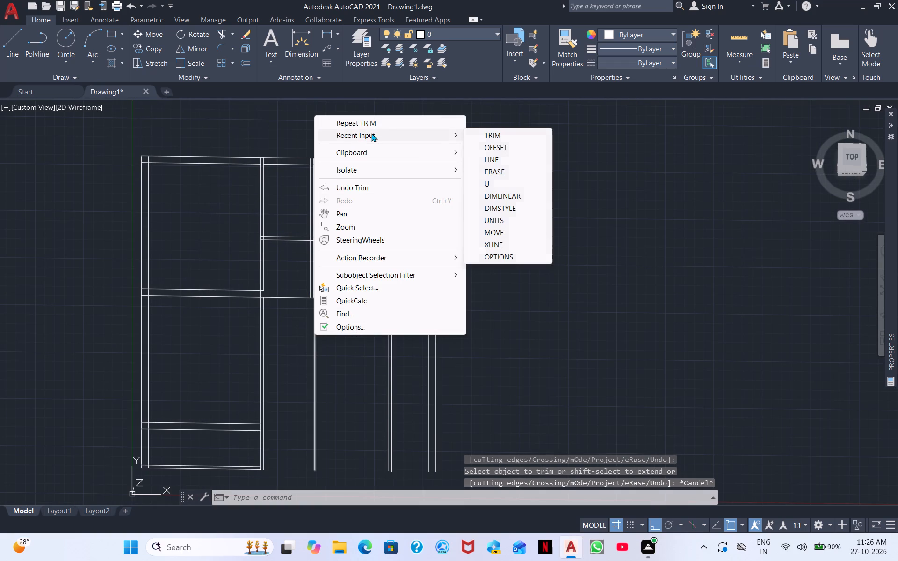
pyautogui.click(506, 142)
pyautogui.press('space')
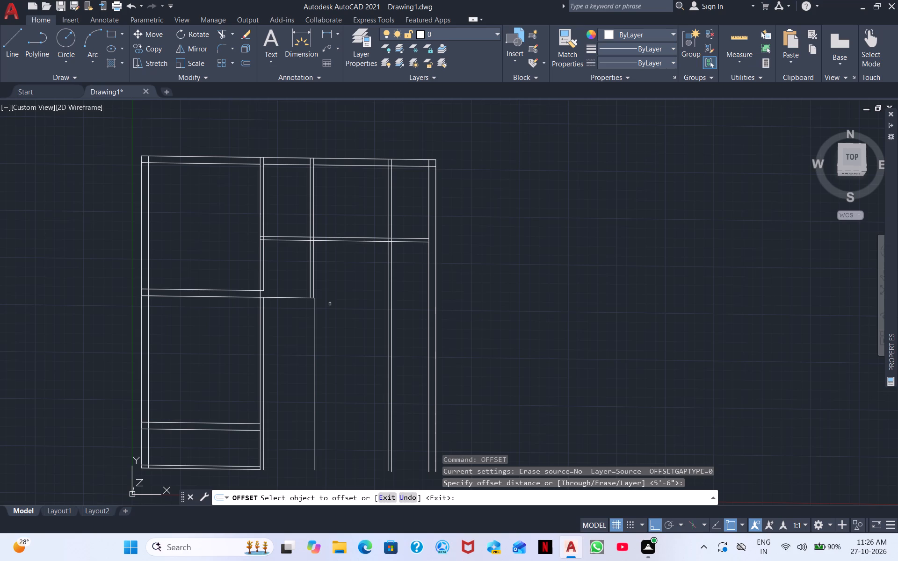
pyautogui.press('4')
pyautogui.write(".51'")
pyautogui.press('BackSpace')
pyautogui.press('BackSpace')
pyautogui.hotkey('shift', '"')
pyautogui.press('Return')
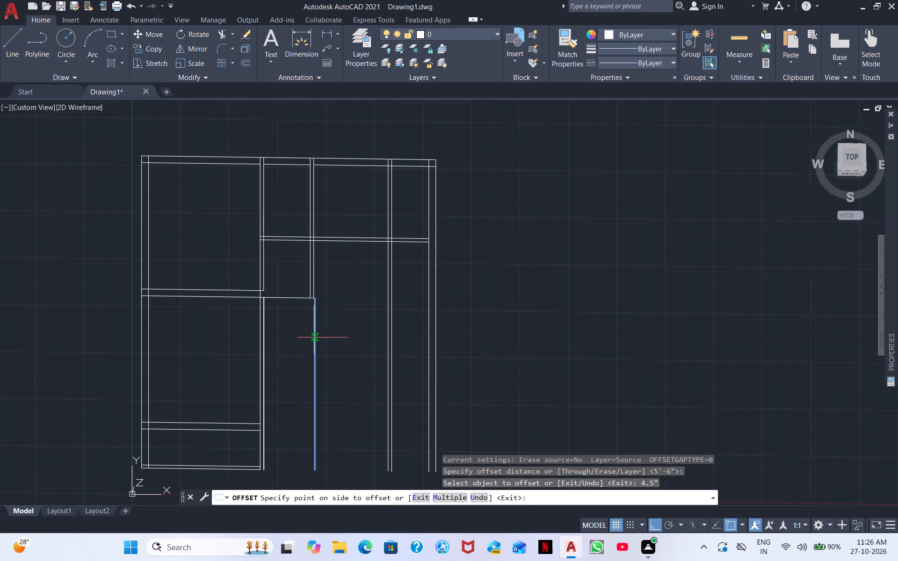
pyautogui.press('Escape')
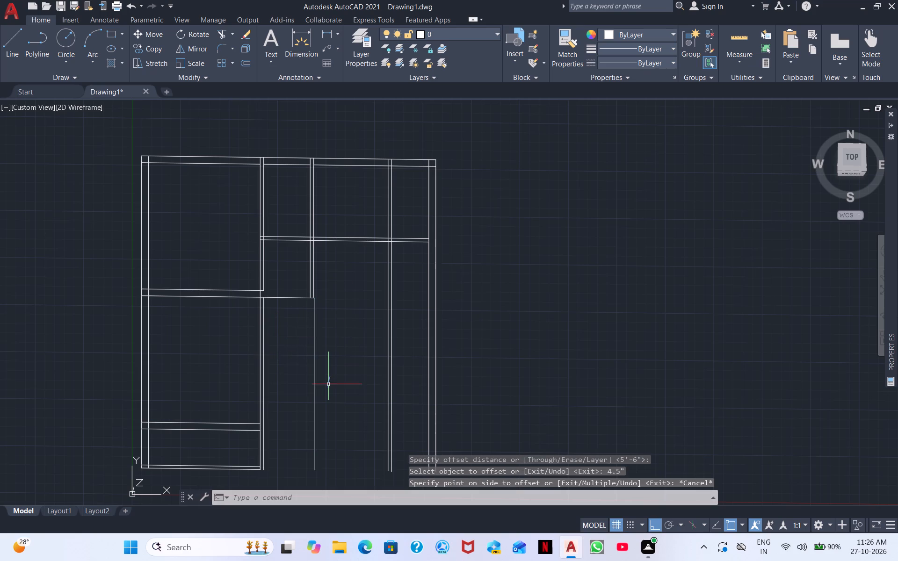
# Offset the new partition line south of the extended cross wall line 4.5" to the west.
pyautogui.write('O')
pyautogui.press('space')
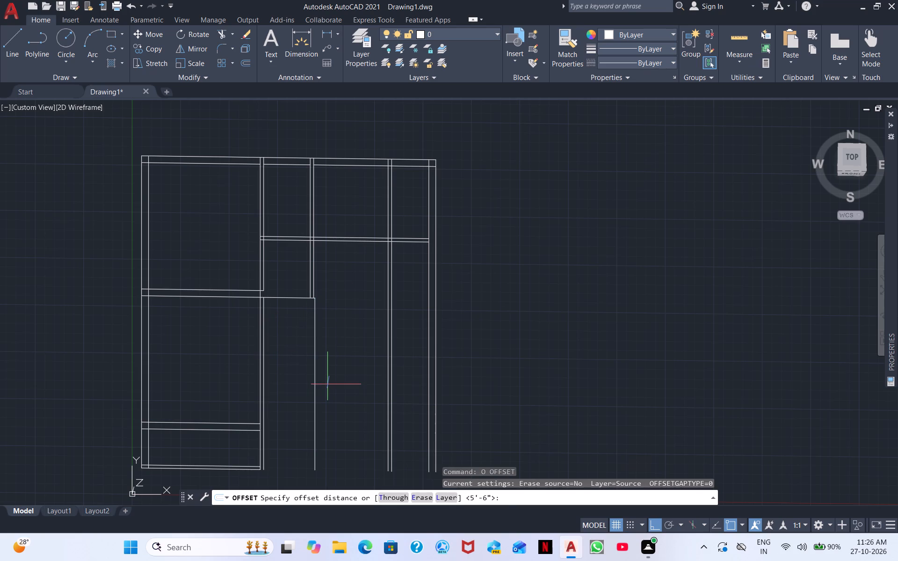
pyautogui.write('4"')
pyautogui.press('BackSpace')
pyautogui.write('.5"')
pyautogui.press('Return')
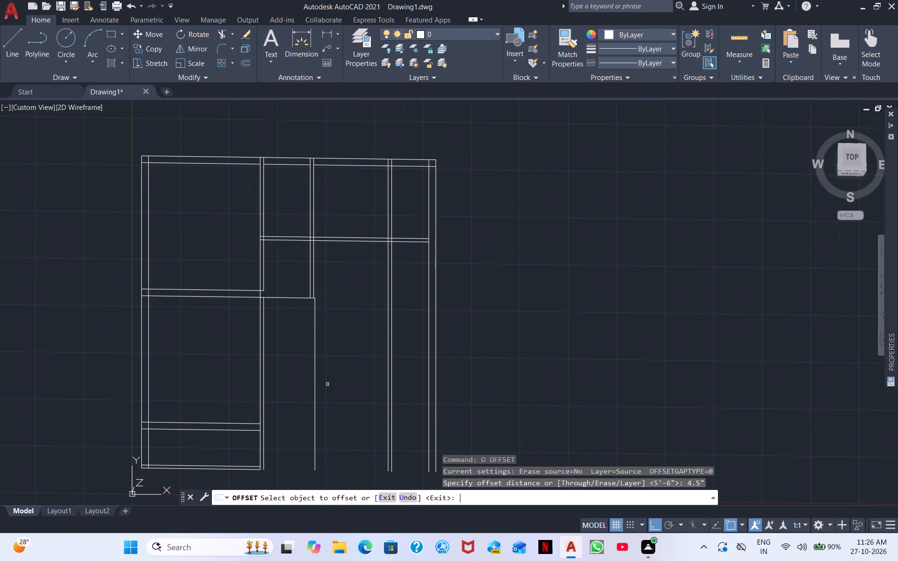
pyautogui.click(316, 345)
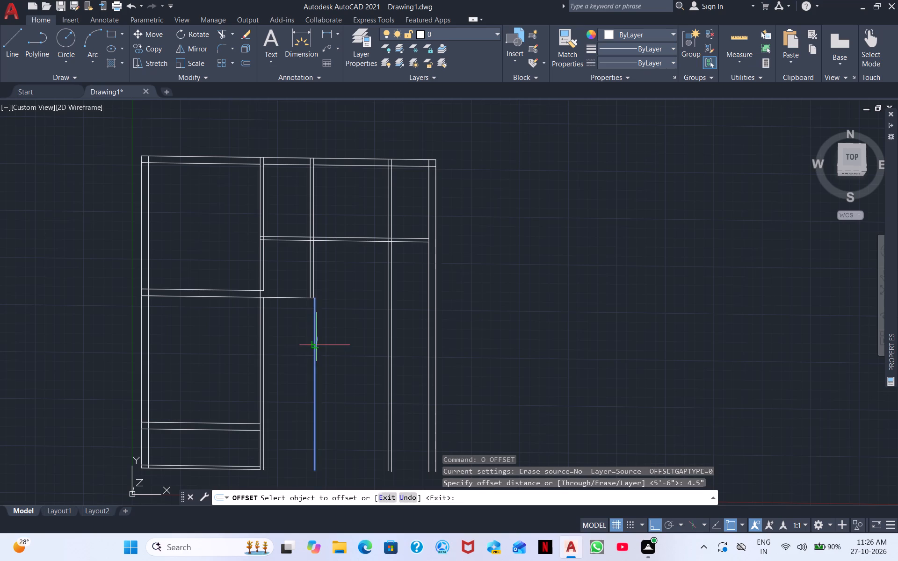
pyautogui.click(290, 350)
pyautogui.scroll(-1, 327, 315)
pyautogui.moveTo(329, 297); pyautogui.dragTo(330, 298, button='middle')
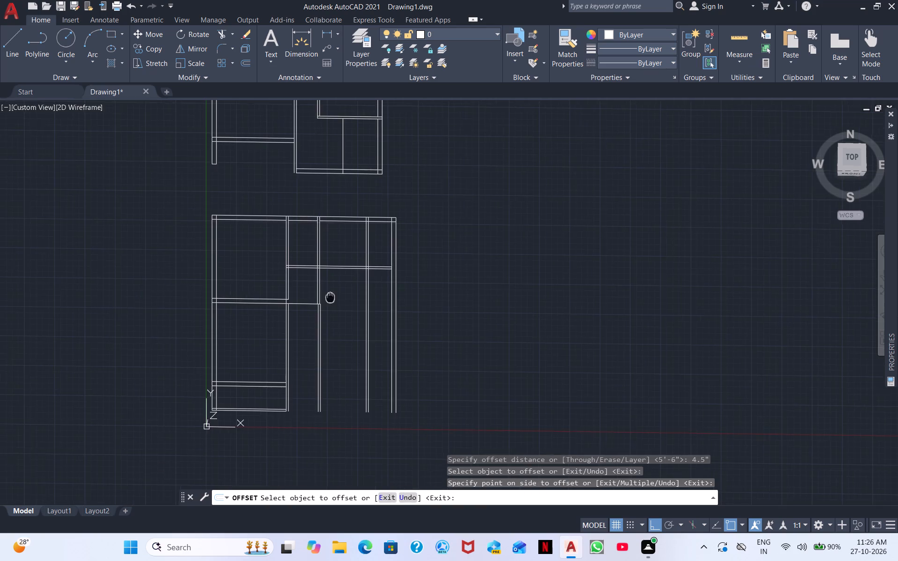
# Extend the first partition's upper east line south across the middle west cross wall in the lower block to close the gap.
pyautogui.moveTo(330, 298); pyautogui.dragTo(319, 341, button='middle')
pyautogui.rightClick(320, 344)
pyautogui.click(338, 348)
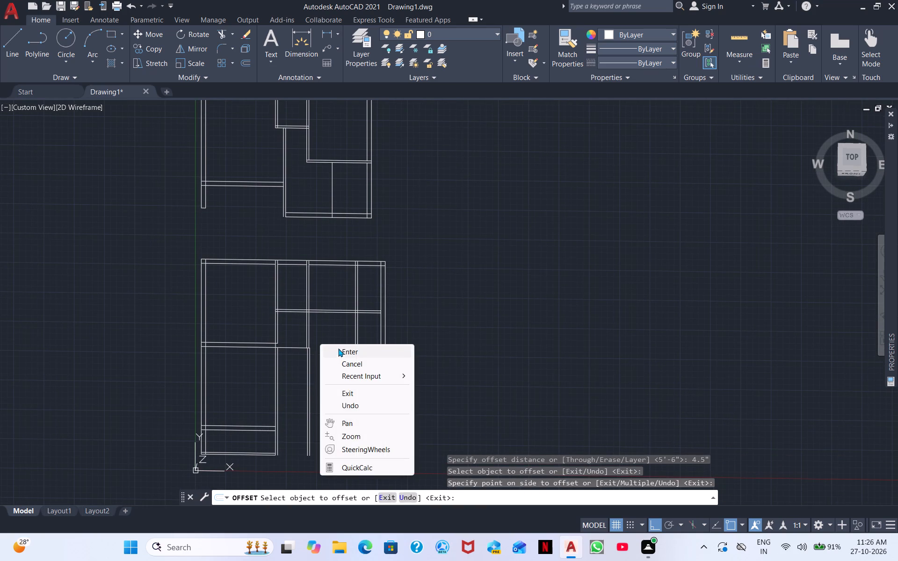
pyautogui.rightClick(495, 338)
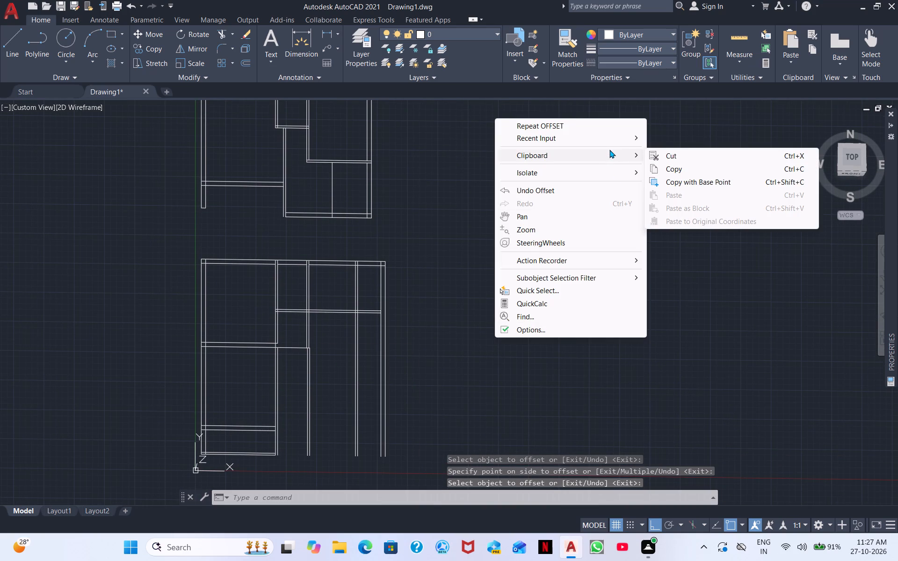
pyautogui.click(609, 150)
pyautogui.click(613, 140)
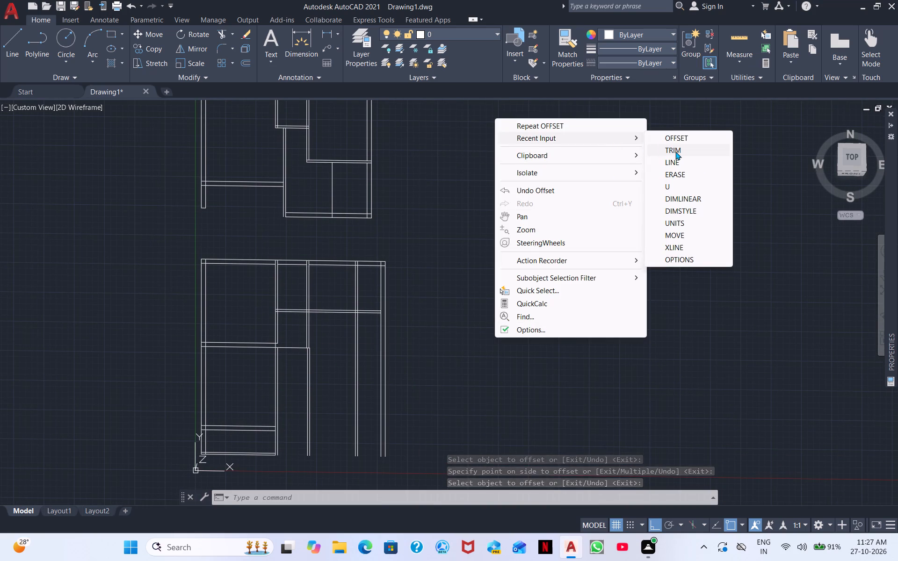
pyautogui.click(675, 151)
pyautogui.scroll(2, 272, 348)
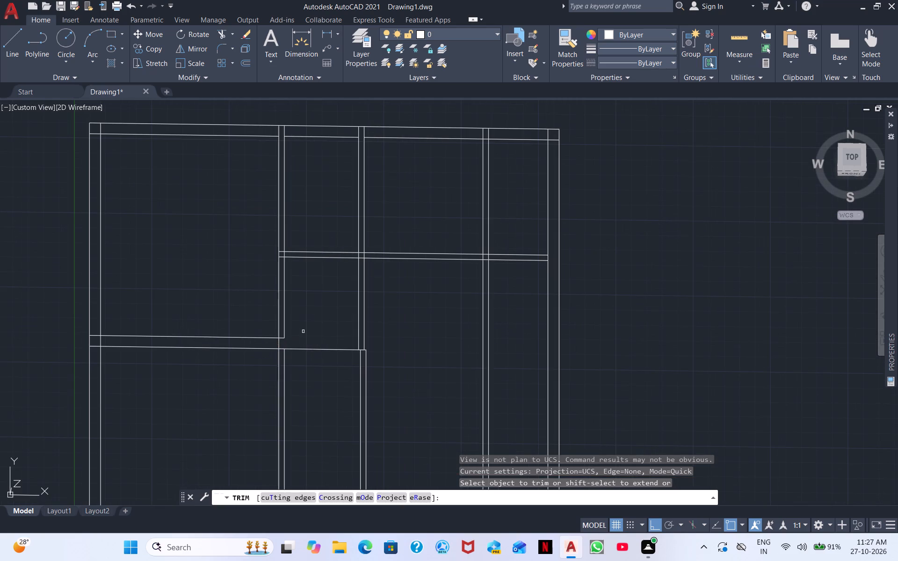
pyautogui.scroll(2, 310, 333)
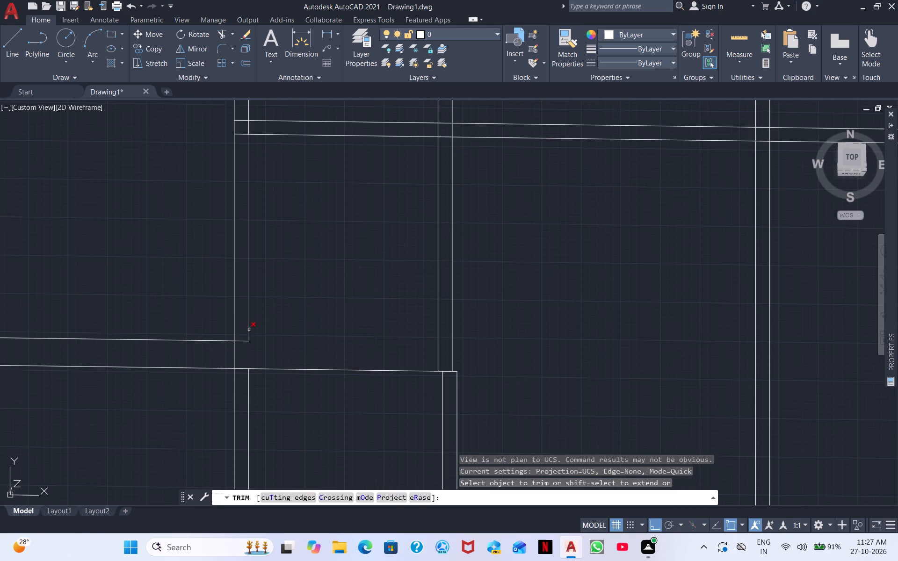
pyautogui.keyDown('shift'); pyautogui.click(249, 326); pyautogui.keyUp('shift')
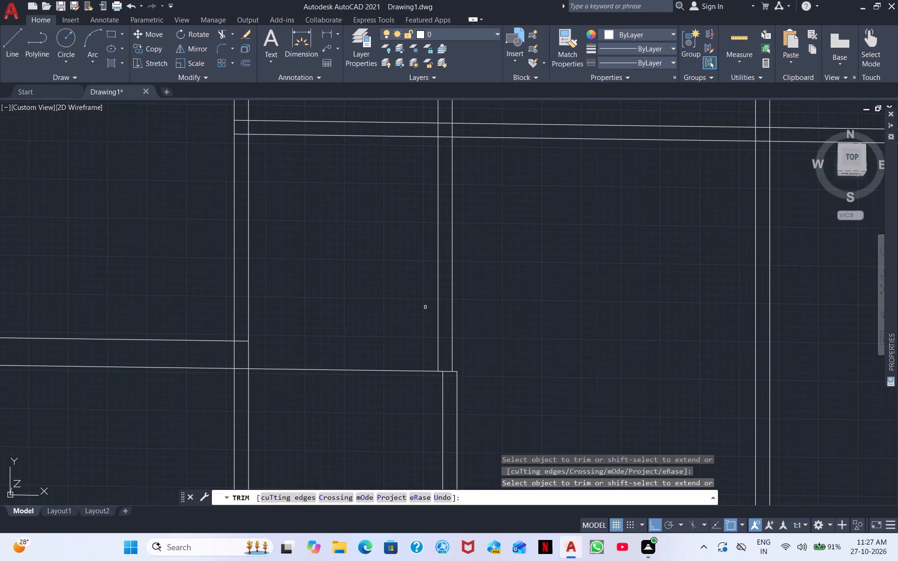
# Extend both lines of the lower west cross wall east past the first partition to the new partition's west line.
pyautogui.scroll(-2, 416, 325)
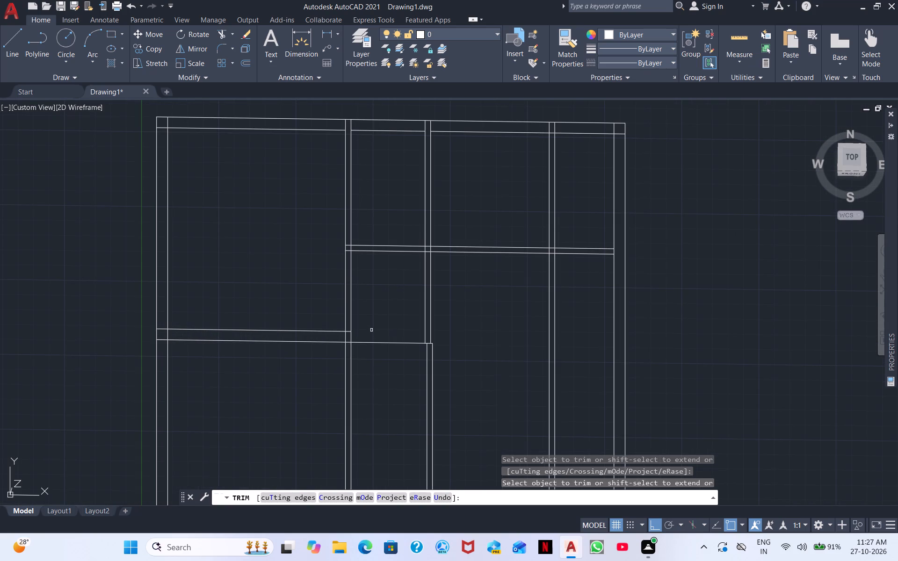
pyautogui.scroll(-2, 377, 384)
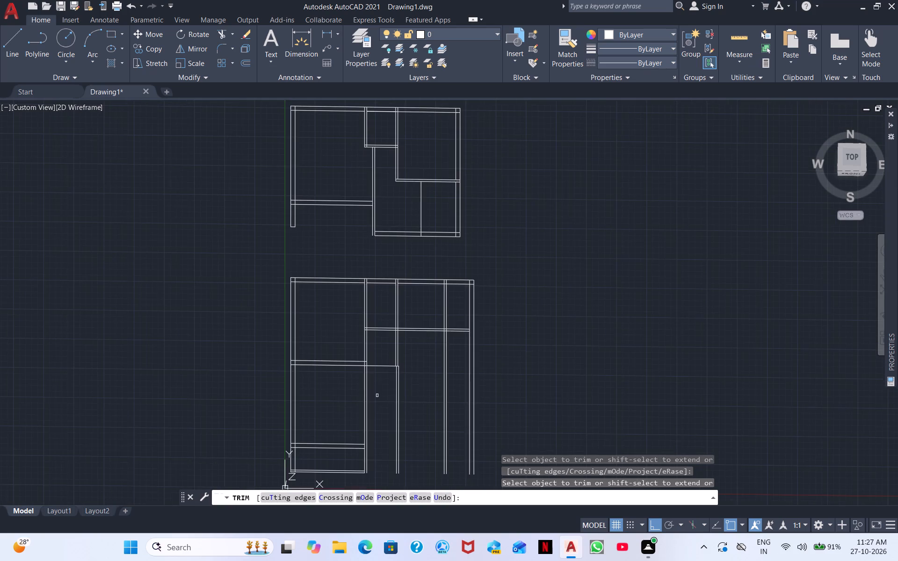
pyautogui.moveTo(383, 388); pyautogui.dragTo(366, 302, button='middle')
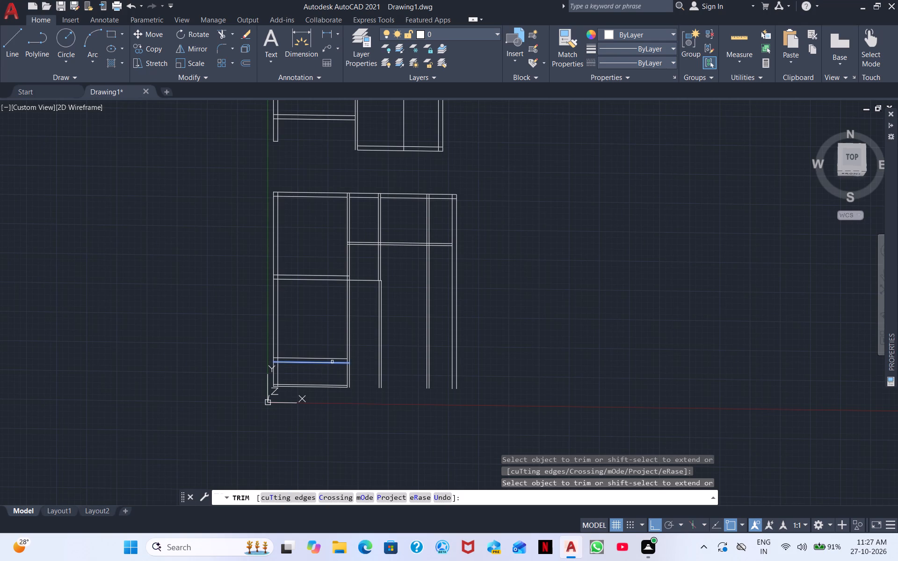
pyautogui.keyDown('shift'); pyautogui.scroll(3, 329, 364); pyautogui.keyUp('shift')
pyautogui.keyDown('shift'); pyautogui.moveTo(330, 375); pyautogui.dragTo(340, 341); pyautogui.keyUp('shift')
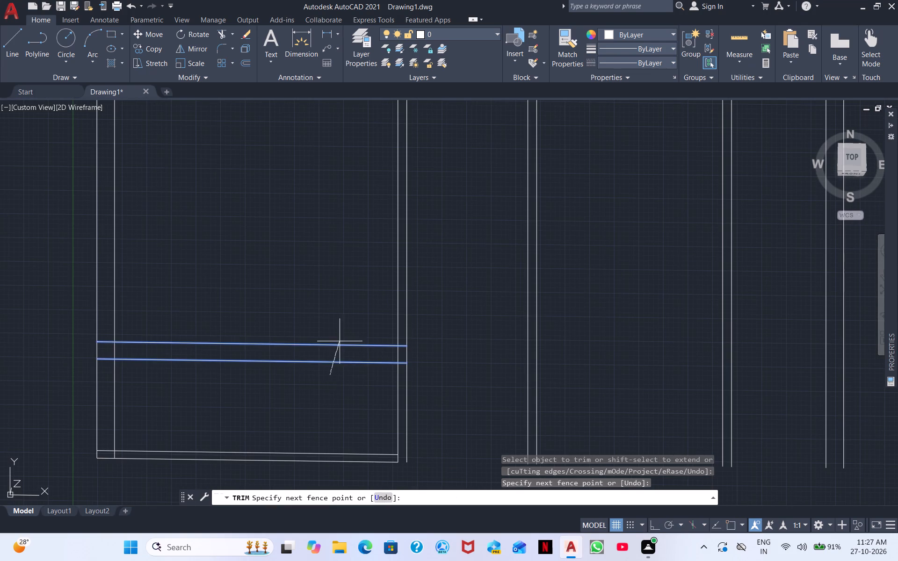
pyautogui.keyDown('shift'); pyautogui.moveTo(340, 341); pyautogui.dragTo(345, 315); pyautogui.keyUp('shift')
pyautogui.keyDown('shift'); pyautogui.moveTo(362, 370); pyautogui.dragTo(369, 328); pyautogui.keyUp('shift')
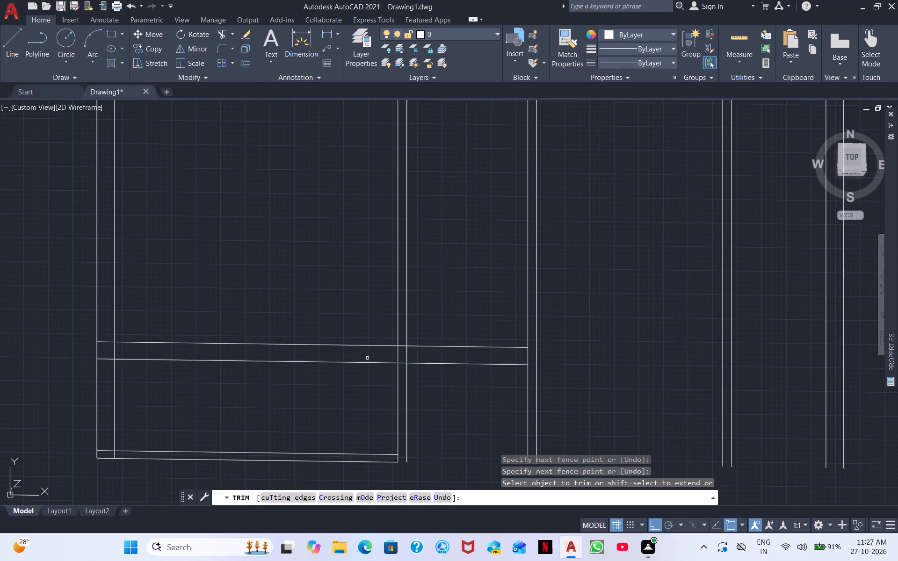
pyautogui.scroll(-2, 387, 353)
pyautogui.scroll(1, 423, 319)
pyautogui.press('Escape')
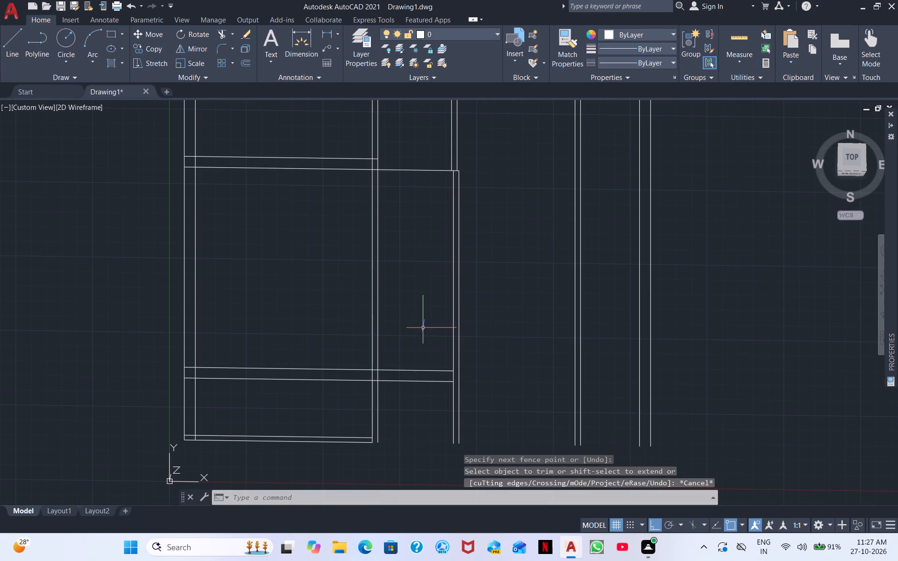
# Switch the viewport from the tilted custom view to the Top view and frame the lower block's southern part.
pyautogui.scroll(3, 374, 367)
pyautogui.rightClick(402, 354)
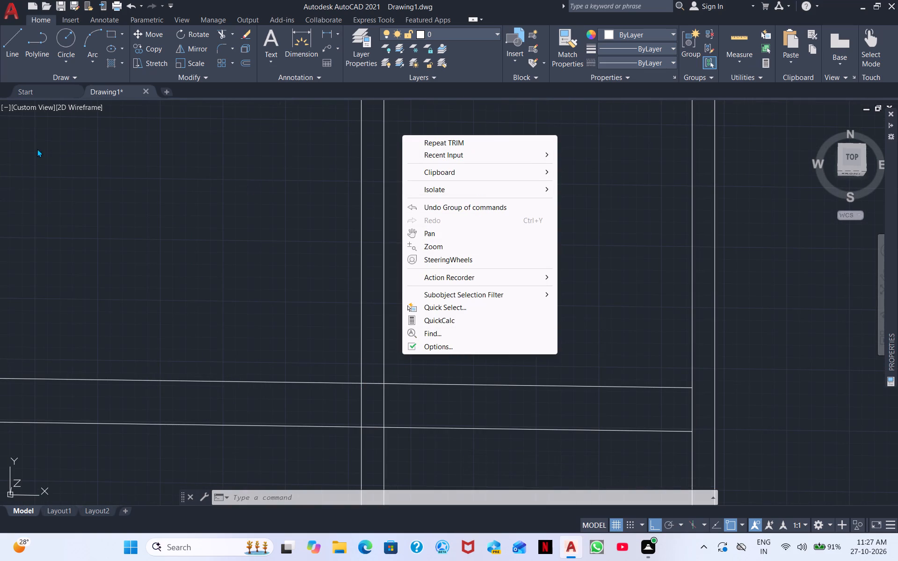
pyautogui.click(37, 104)
pyautogui.click(63, 134)
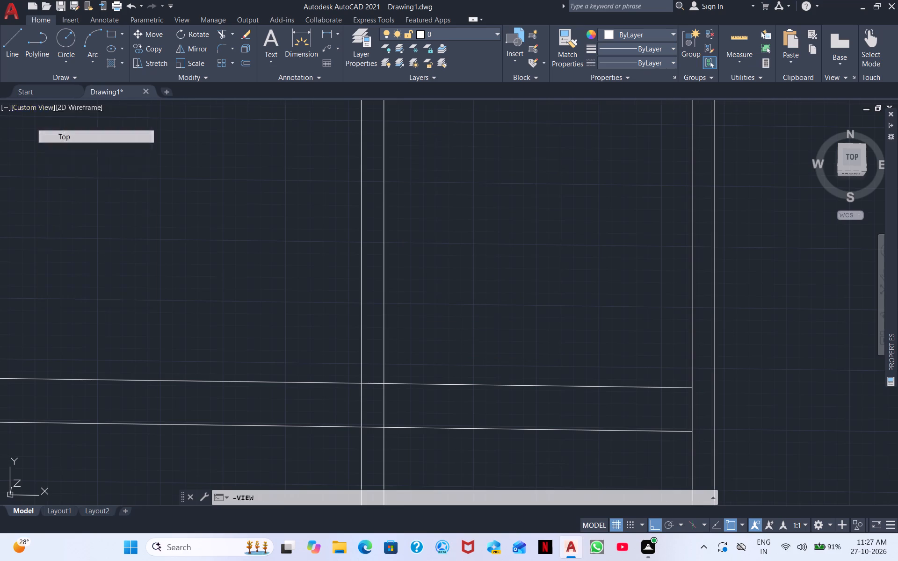
pyautogui.scroll(-2, 131, 175)
pyautogui.scroll(2, 285, 242)
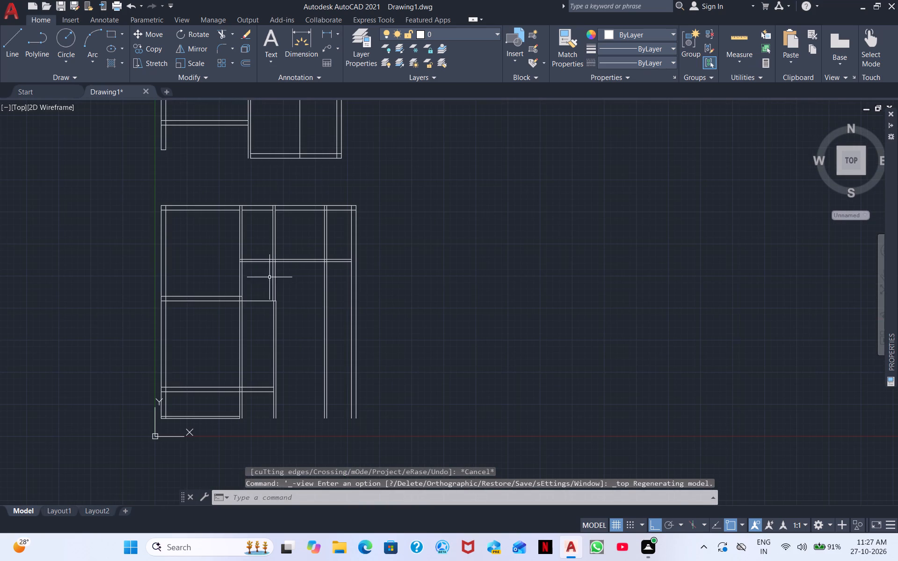
pyautogui.scroll(1, 269, 278)
pyautogui.moveTo(314, 309); pyautogui.dragTo(320, 208, button='middle')
pyautogui.rightClick(348, 284)
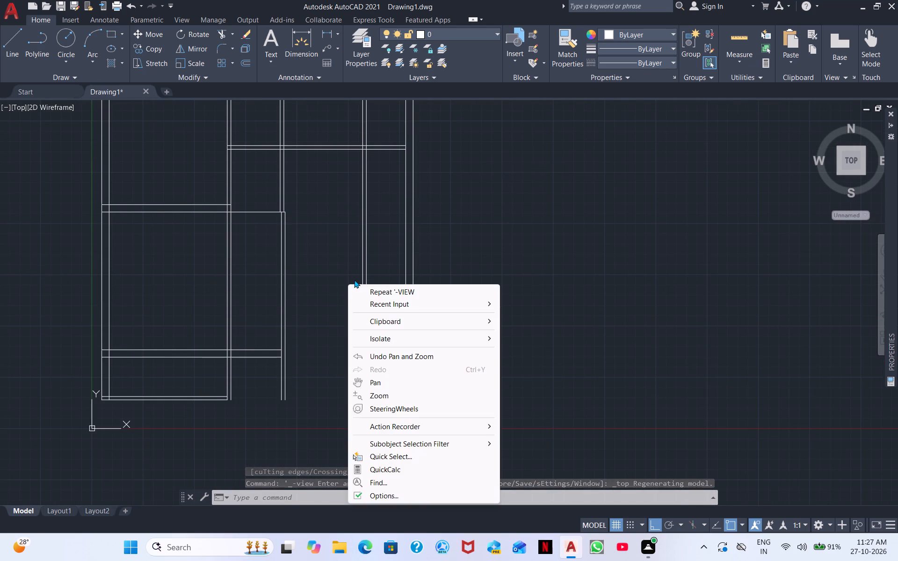
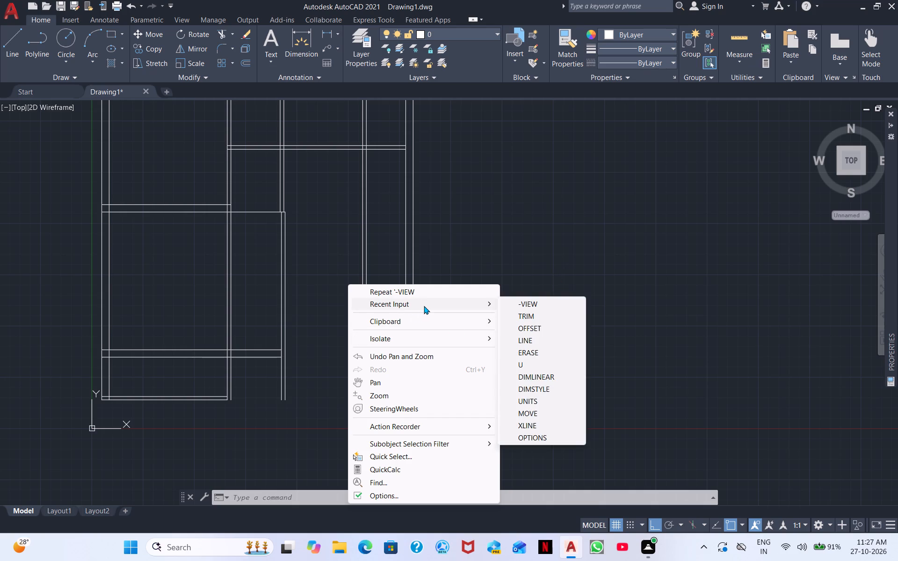
# Trim away the double vertical wall lines extending above the top line of the small room beside the lower-left room.
pyautogui.click(529, 316)
pyautogui.scroll(2, 355, 239)
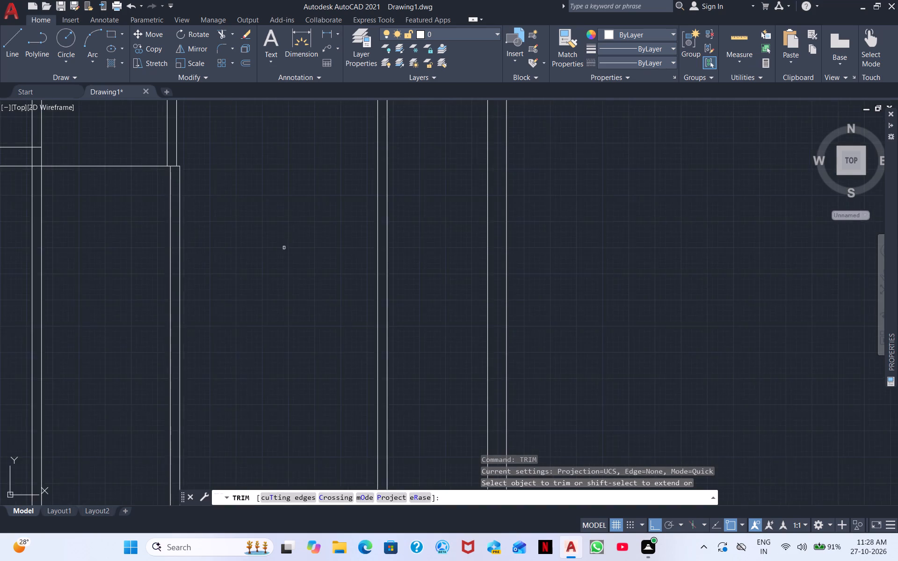
pyautogui.moveTo(285, 272); pyautogui.dragTo(362, 353, button='middle')
pyautogui.scroll(1, 355, 355)
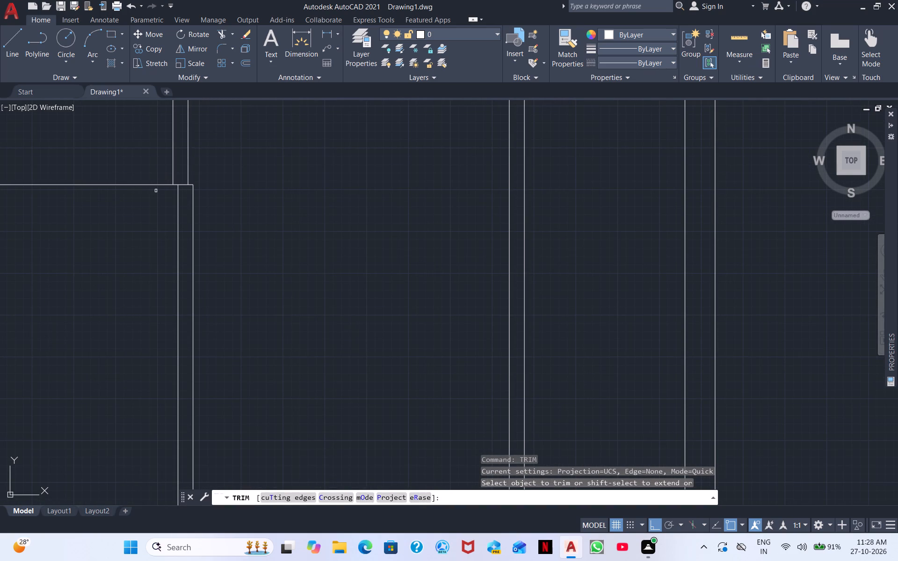
pyautogui.scroll(-3, 153, 193)
pyautogui.moveTo(152, 174); pyautogui.dragTo(169, 170)
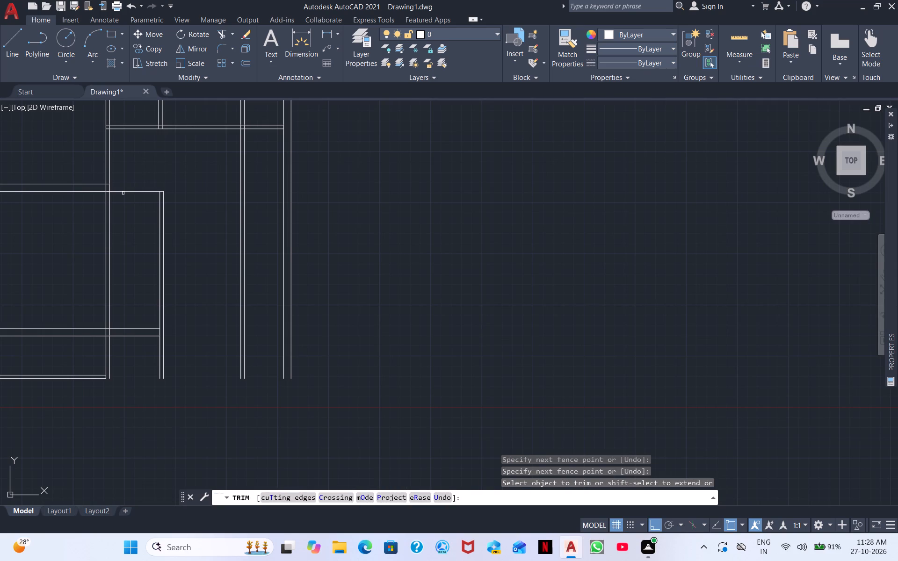
# Trim the upper line of the lower horizontal wall where it crosses the vertical wall between the two rooms.
pyautogui.scroll(2, 89, 338)
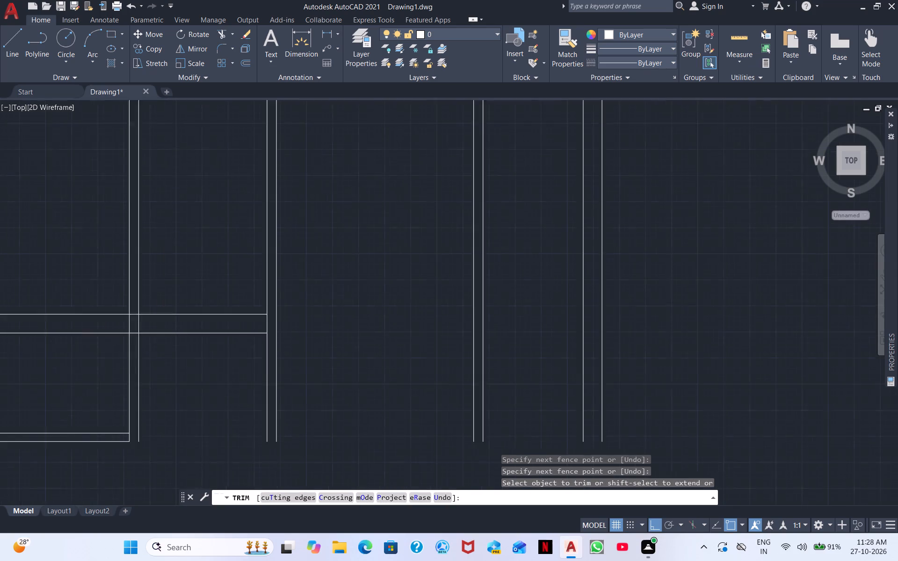
pyautogui.scroll(1, 89, 338)
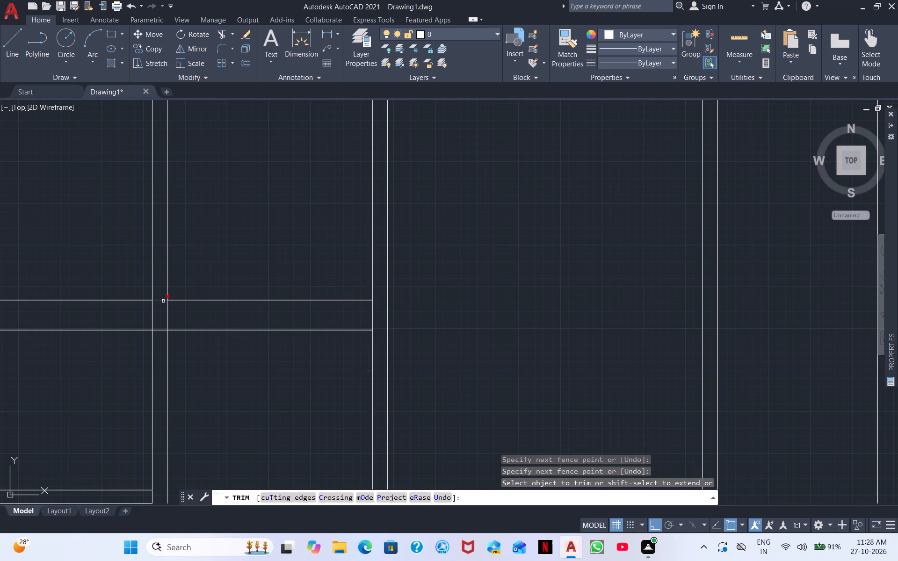
pyautogui.click(163, 301)
pyautogui.rightClick(226, 277)
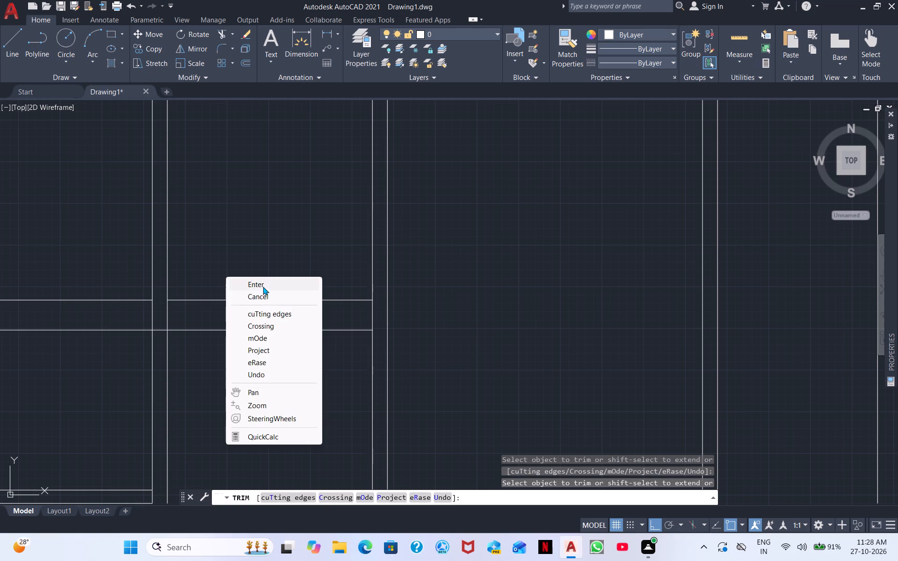
pyautogui.click(263, 286)
# Offset the upper line of the small room's lower horizontal wall 9' upward.
pyautogui.write('O')
pyautogui.press('space')
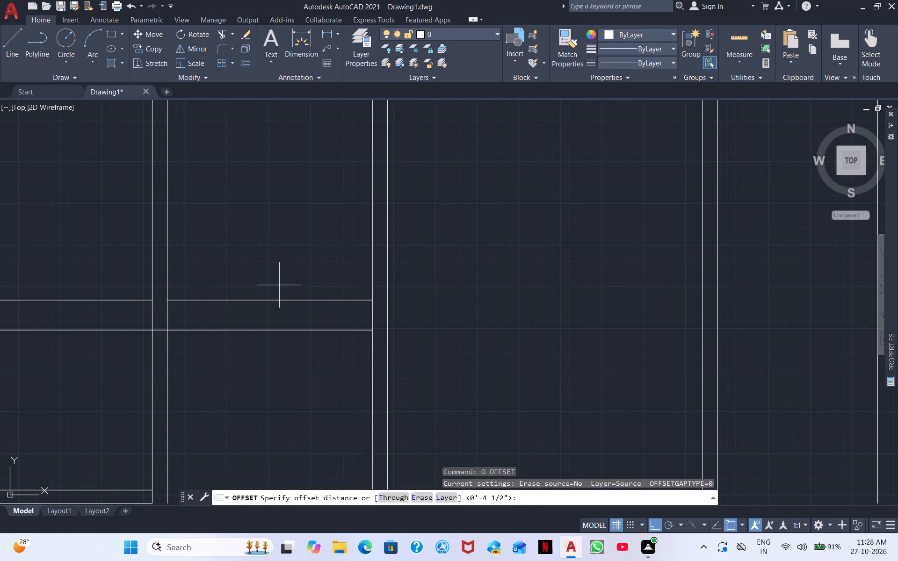
pyautogui.press('9')
pyautogui.press("'")
pyautogui.press('Return')
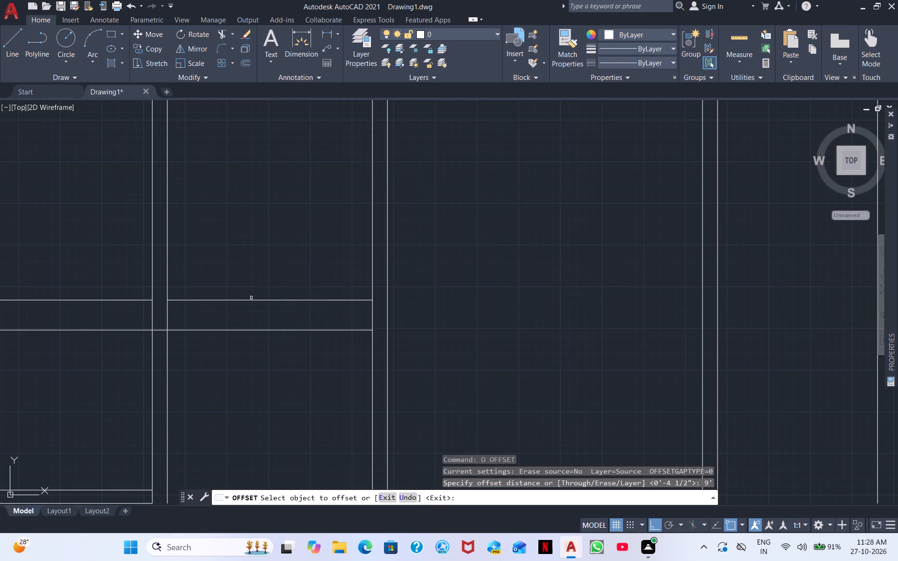
pyautogui.click(252, 298)
pyautogui.click(258, 265)
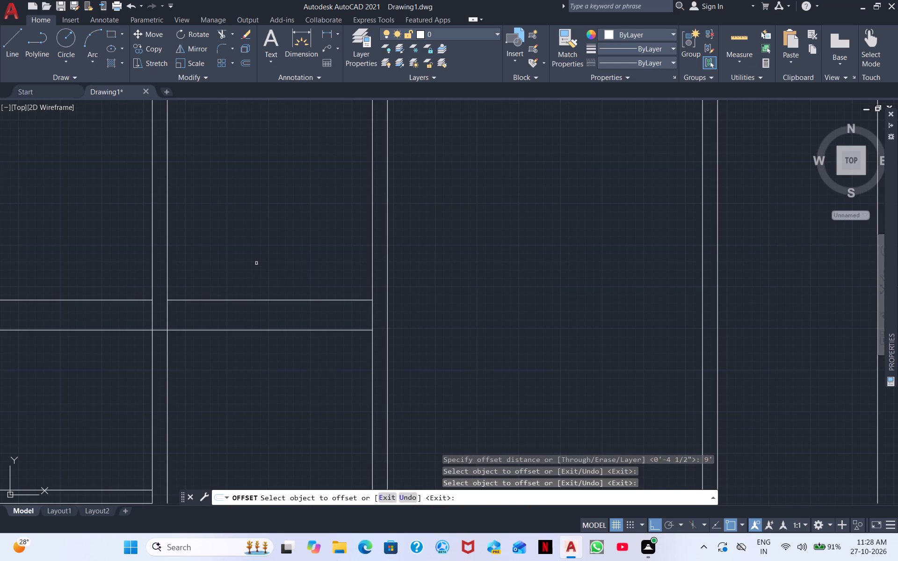
pyautogui.moveTo(256, 262); pyautogui.dragTo(254, 295, button='middle')
pyautogui.scroll(-4, 254, 293)
pyautogui.scroll(2, 255, 295)
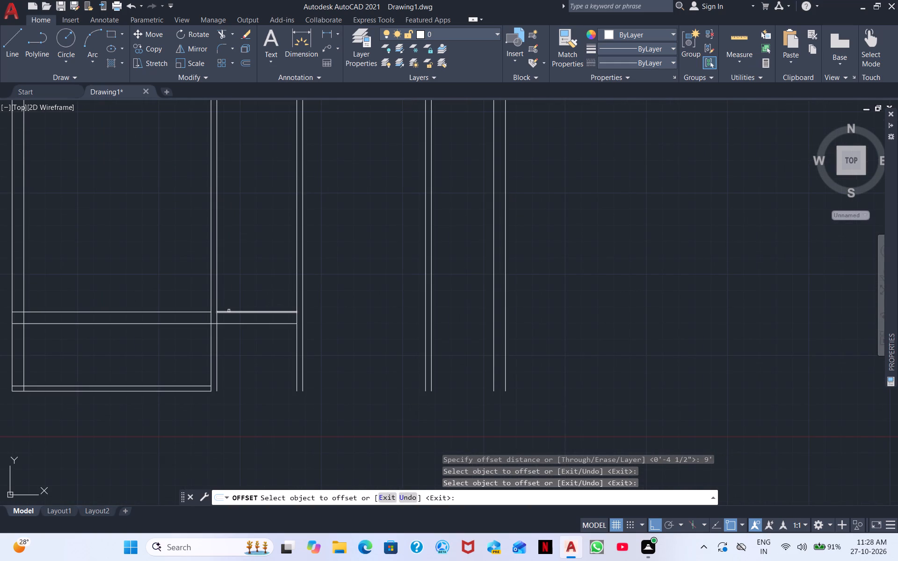
pyautogui.click(229, 311)
pyautogui.moveTo(239, 251); pyautogui.dragTo(239, 271, button='middle')
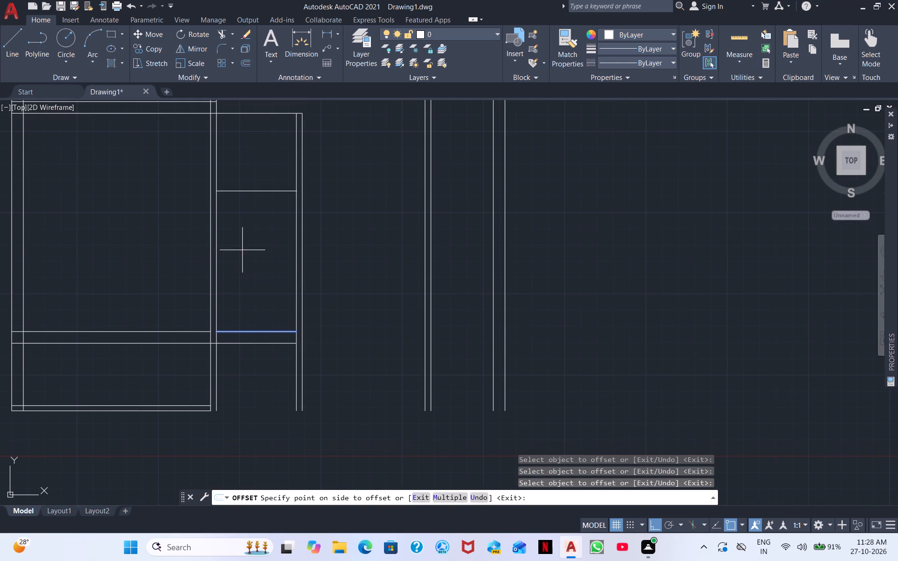
pyautogui.click(242, 249)
pyautogui.moveTo(242, 248); pyautogui.dragTo(214, 315, button='middle')
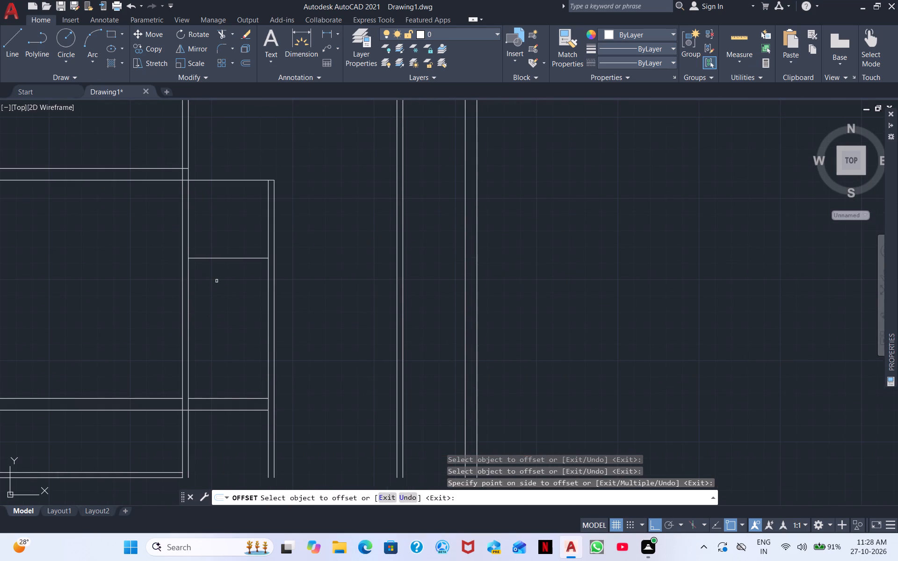
pyautogui.press('Escape')
# Offset the small room's new horizontal line 4.5" upward to form the wall thickness.
pyautogui.press('space')
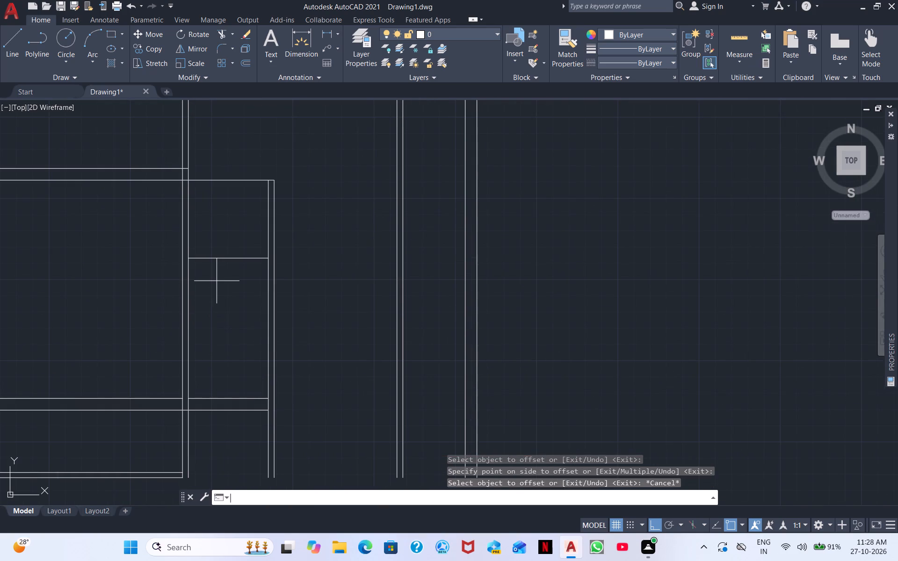
pyautogui.write('4.5"')
pyautogui.press('Return')
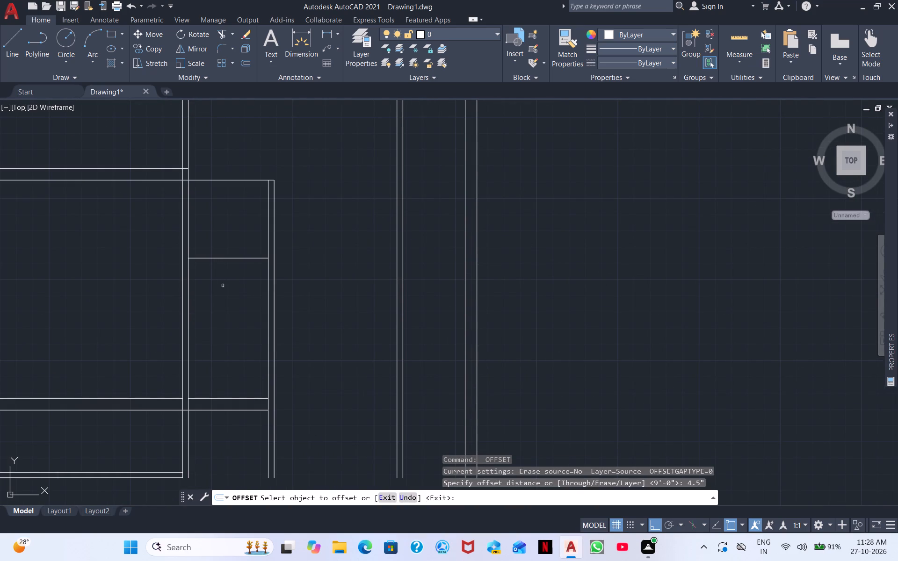
pyautogui.click(238, 260)
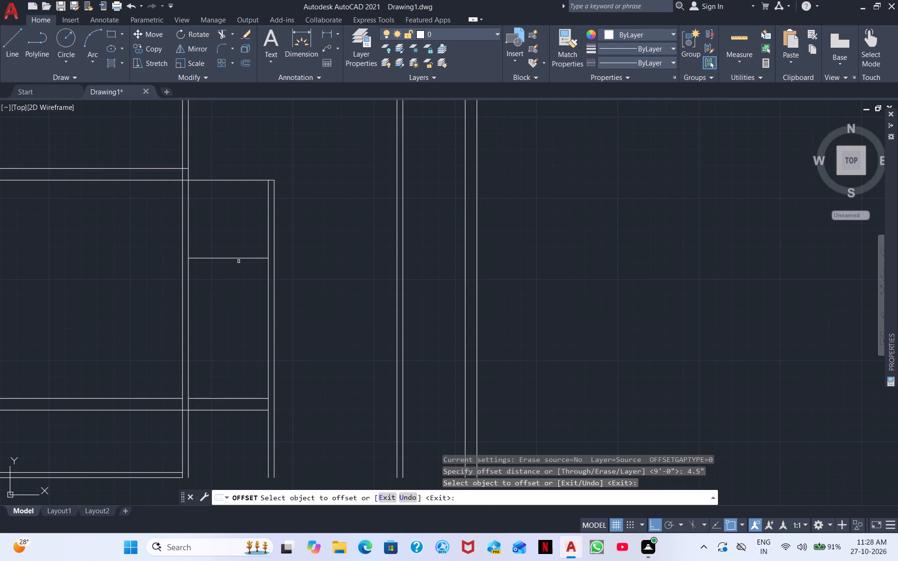
pyautogui.click(244, 259)
pyautogui.click(246, 245)
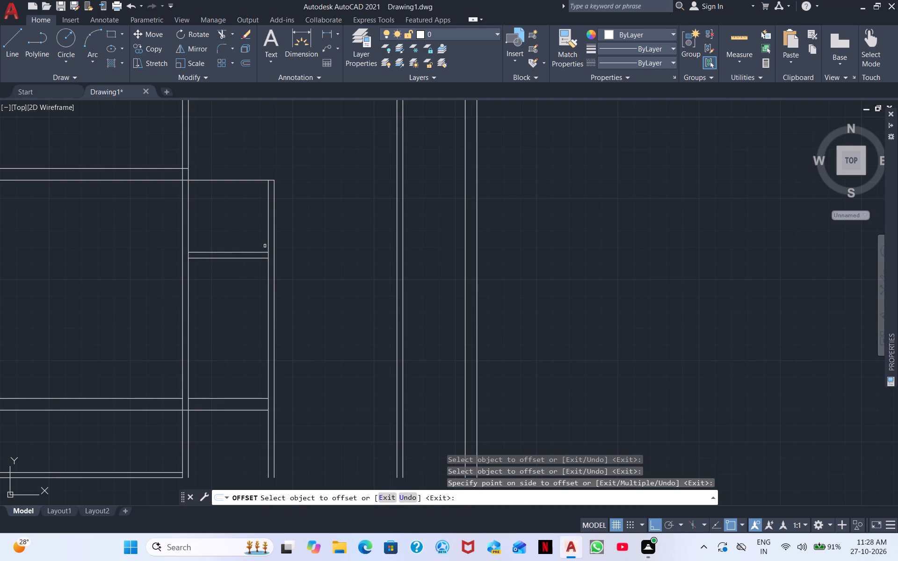
pyautogui.press('Escape')
# Trim the old top line and the vertical wall lines above the small room's new upper wall, including the leftover stub.
pyautogui.scroll(-1, 247, 190)
pyautogui.moveTo(291, 175); pyautogui.dragTo(293, 193, button='middle')
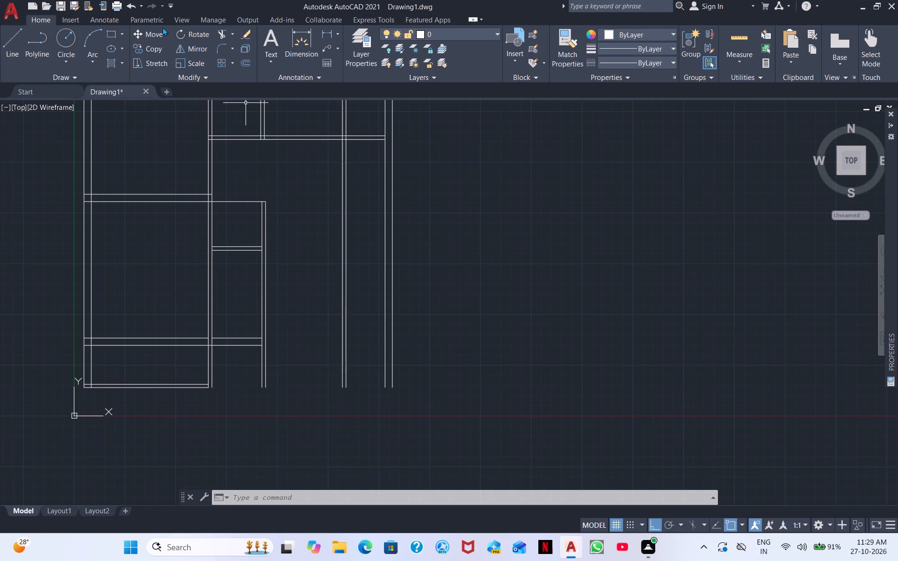
pyautogui.click(224, 33)
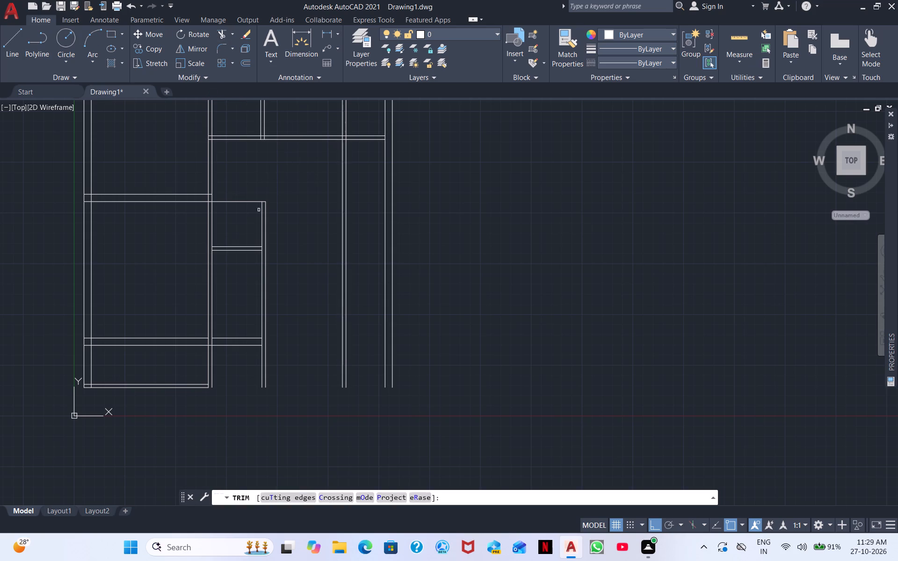
pyautogui.click(244, 200)
pyautogui.click(245, 204)
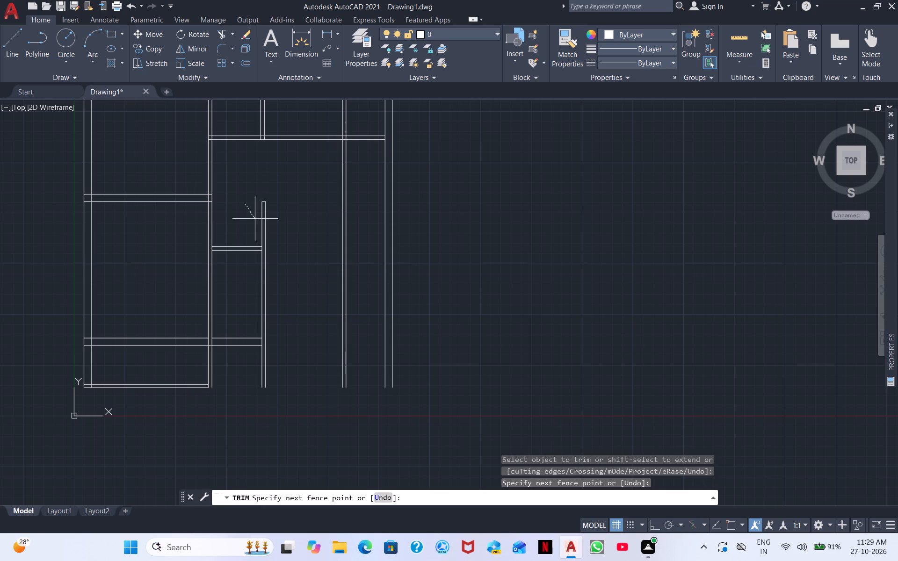
pyautogui.keyDown('shift'); pyautogui.moveTo(244, 256); pyautogui.dragTo(245, 241); pyautogui.keyUp('shift')
pyautogui.moveTo(253, 217); pyautogui.dragTo(274, 220)
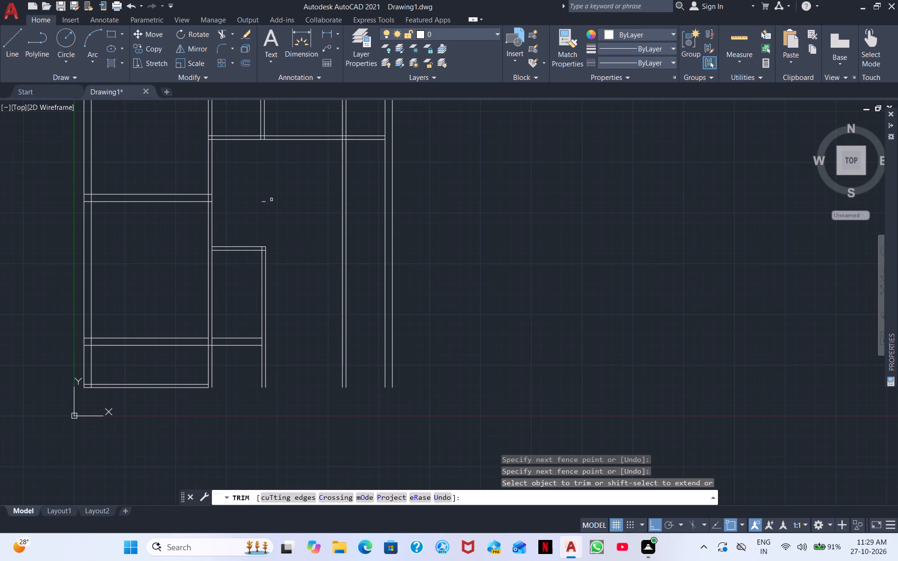
pyautogui.click(266, 200)
# Draw a line from the small room's outer upper corner a short way outward, continuing 15' straight down.
pyautogui.scroll(-1, 278, 213)
pyautogui.moveTo(295, 250); pyautogui.dragTo(242, 286, button='middle')
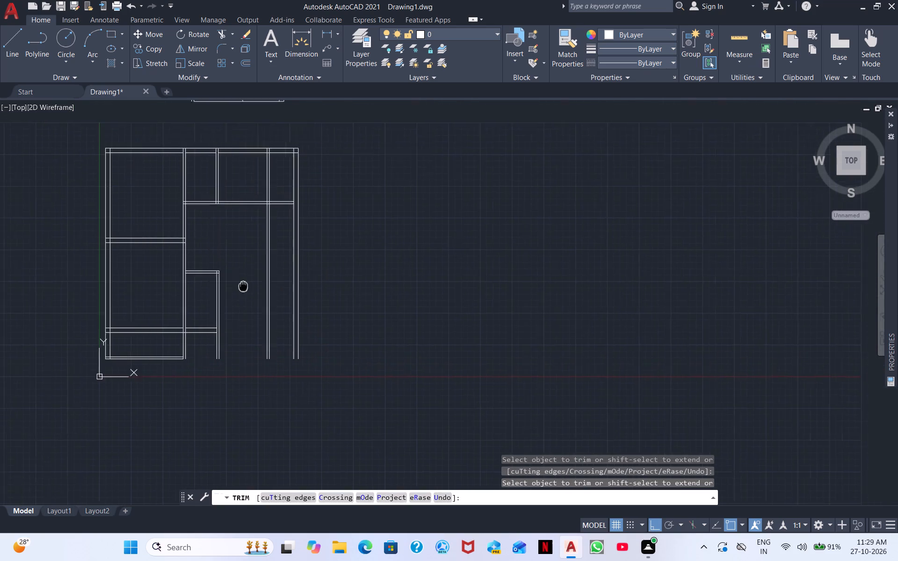
pyautogui.moveTo(242, 286); pyautogui.dragTo(216, 270, button='middle')
pyautogui.scroll(1, 212, 292)
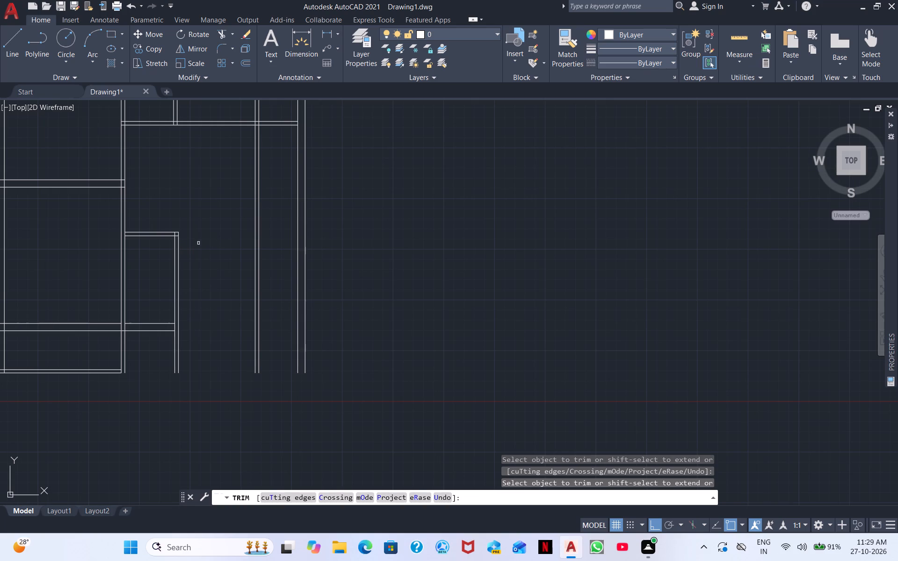
pyautogui.scroll(2, 196, 232)
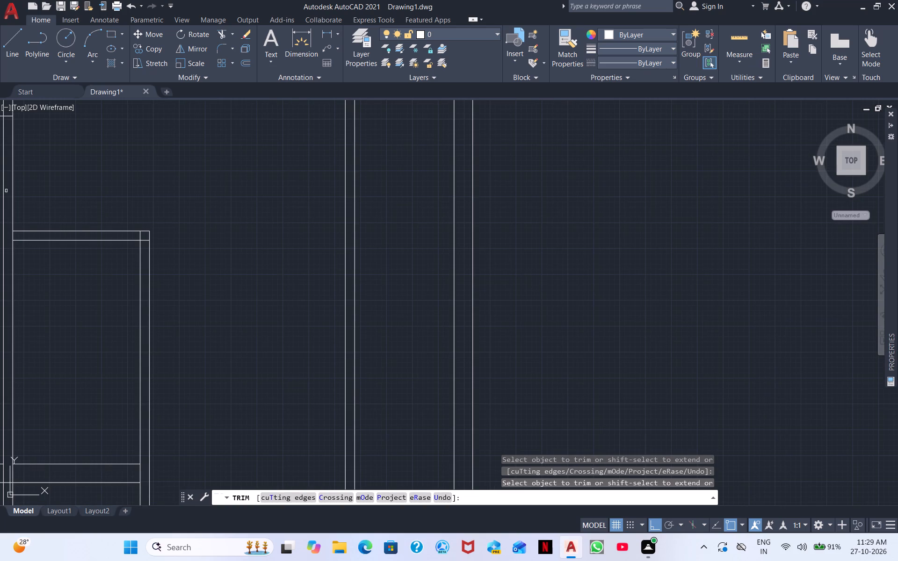
pyautogui.click(9, 42)
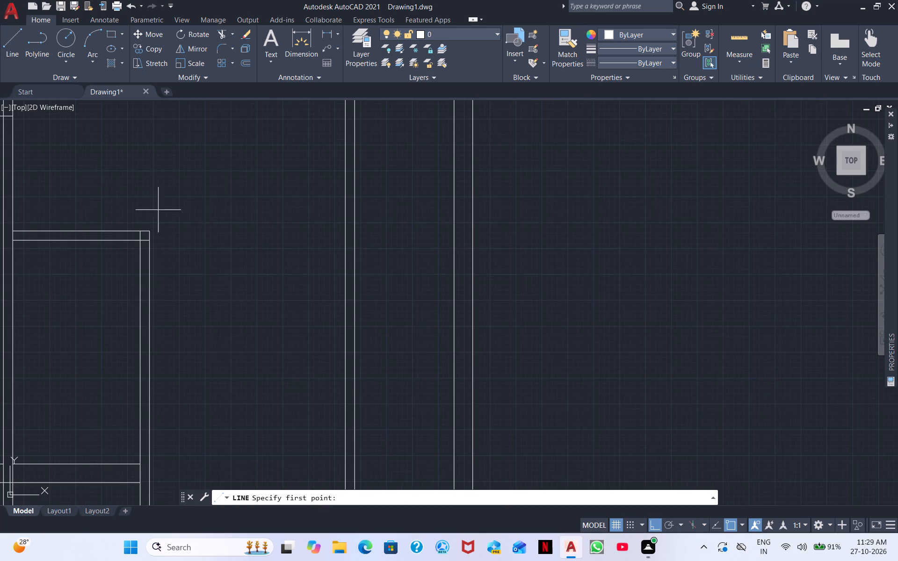
pyautogui.click(151, 231)
pyautogui.click(190, 232)
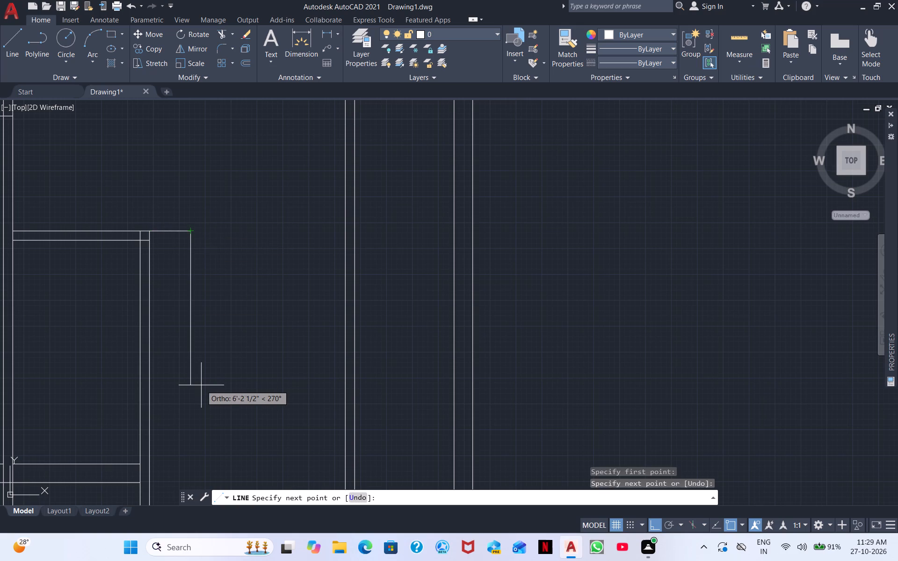
pyautogui.write('15')
pyautogui.press("'")
pyautogui.press('Return')
pyautogui.scroll(-2, 197, 444)
pyautogui.moveTo(211, 390); pyautogui.dragTo(211, 351, button='middle')
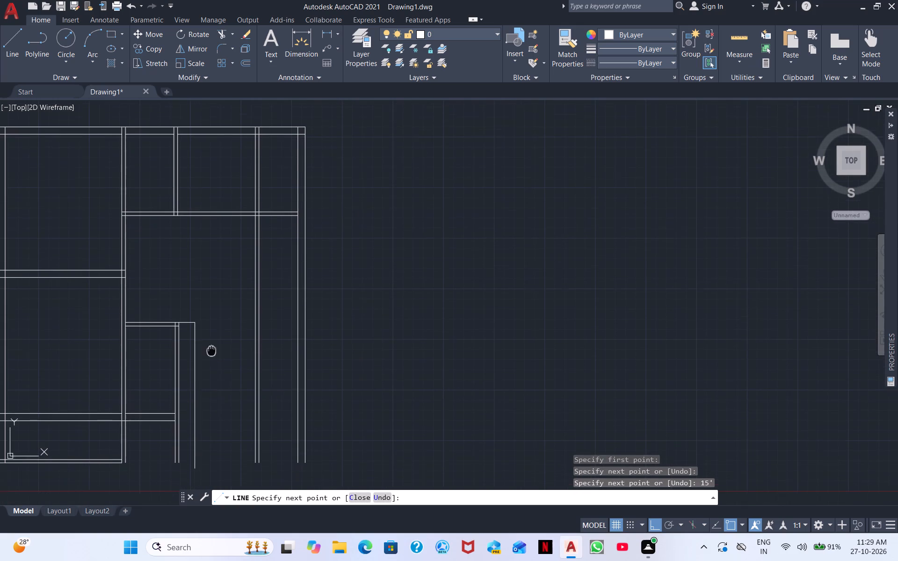
pyautogui.moveTo(211, 351); pyautogui.dragTo(211, 345, button='middle')
pyautogui.scroll(-2, 203, 476)
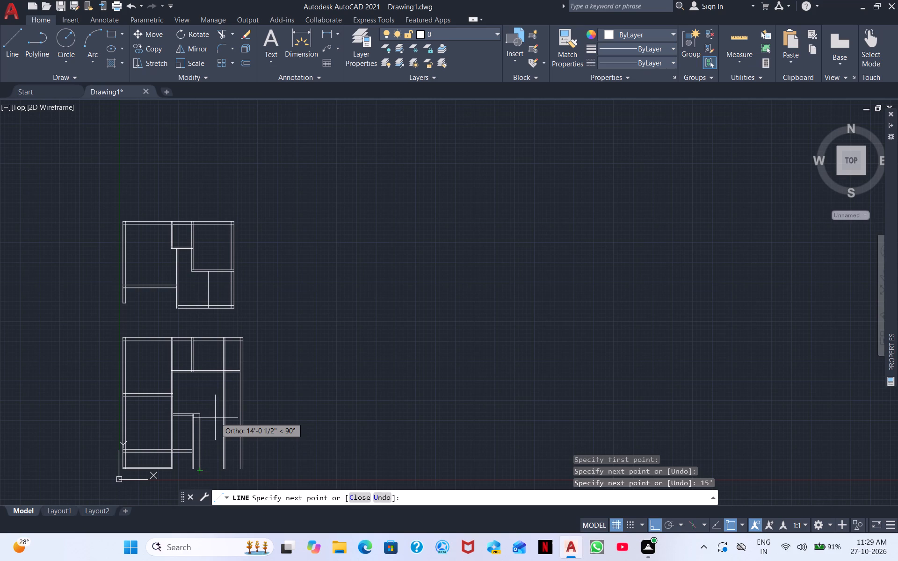
pyautogui.press('Escape')
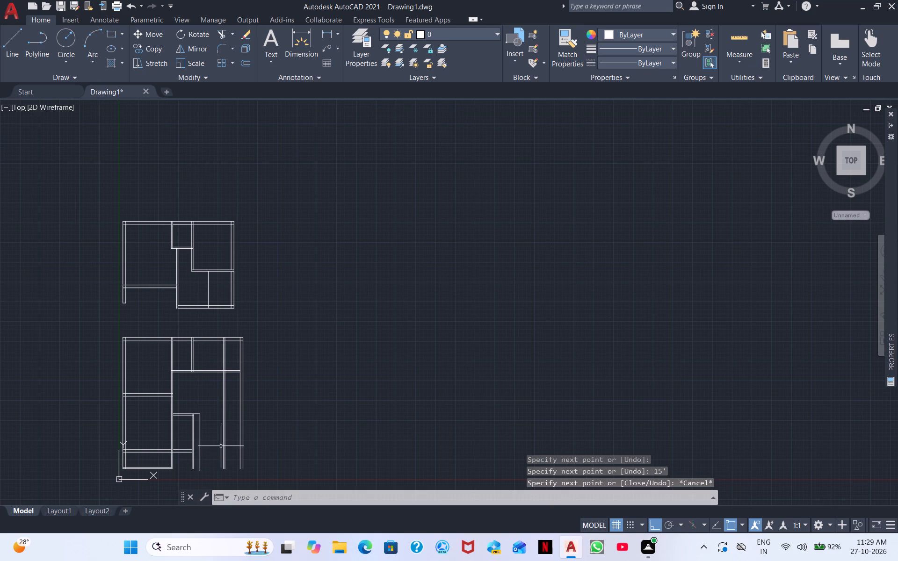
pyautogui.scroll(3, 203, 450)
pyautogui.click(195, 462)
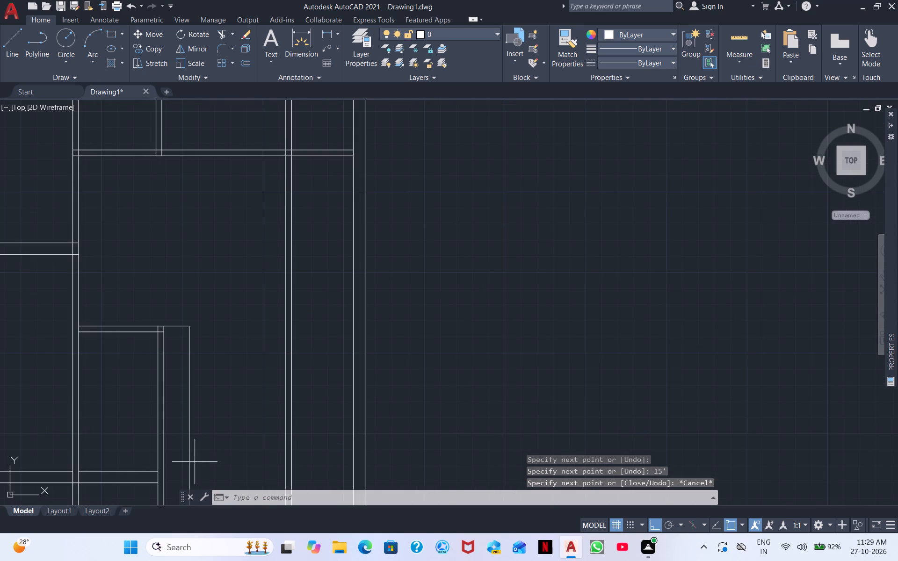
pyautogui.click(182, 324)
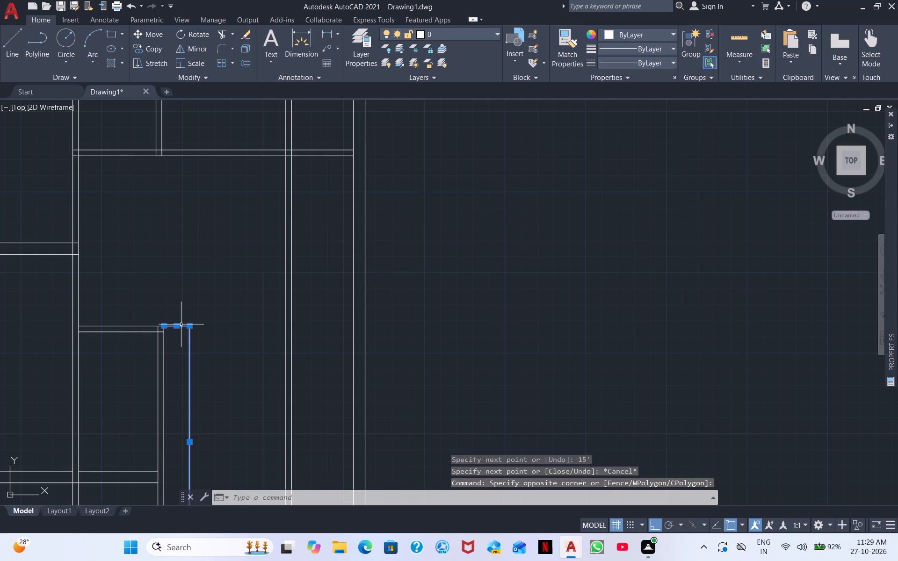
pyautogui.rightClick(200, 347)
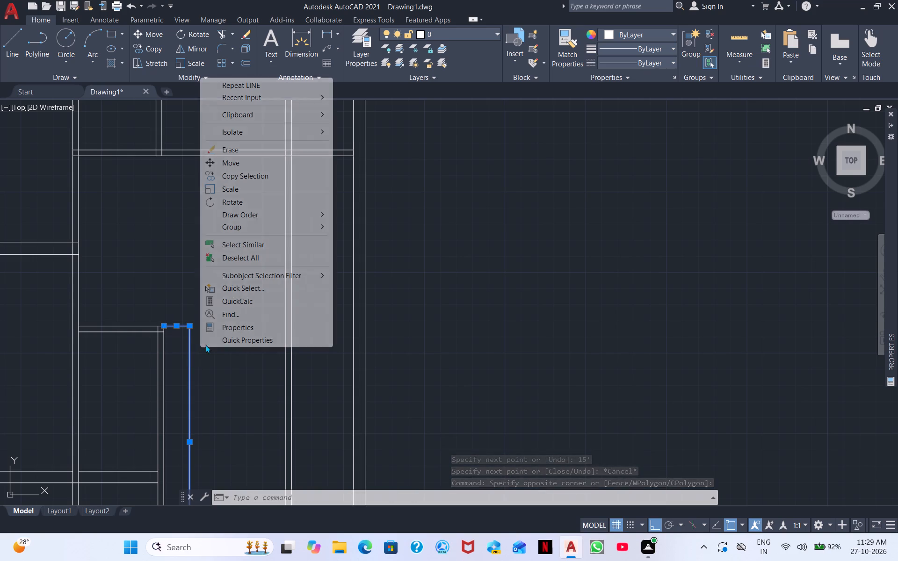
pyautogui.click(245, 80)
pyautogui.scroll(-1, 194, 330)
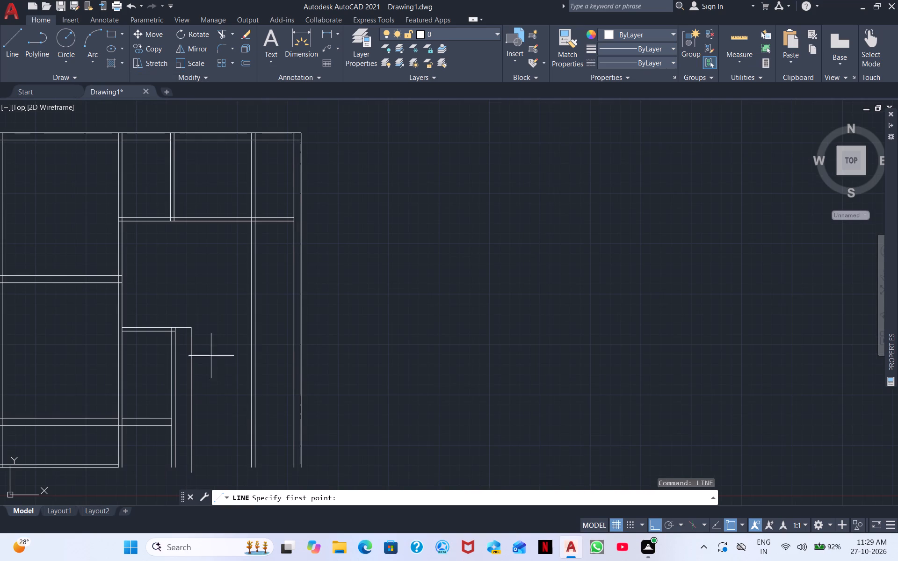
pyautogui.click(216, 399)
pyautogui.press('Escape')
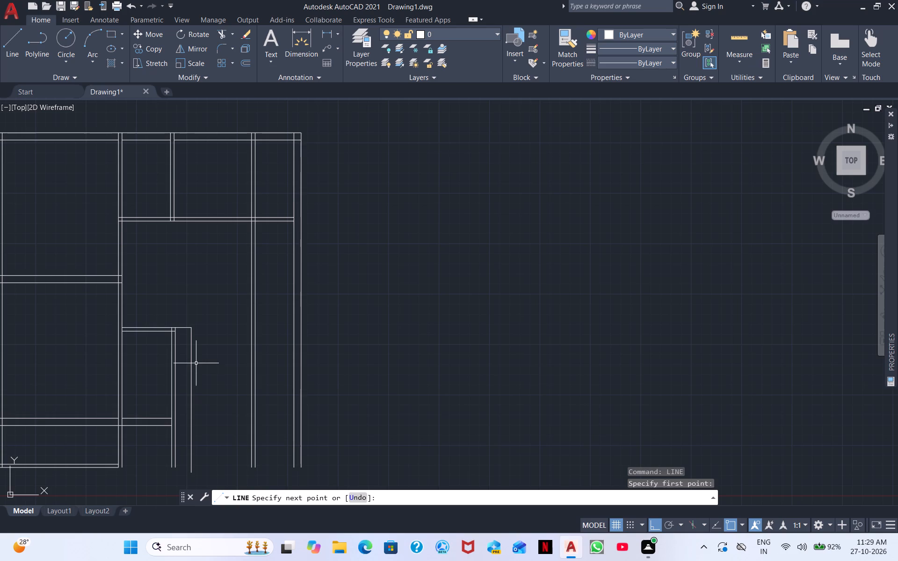
# Erase the short horizontal line and the 15' vertical line just drawn from the small room's outer upper corner.
pyautogui.moveTo(201, 372); pyautogui.dragTo(204, 368)
pyautogui.click(185, 321)
pyautogui.rightClick(210, 360)
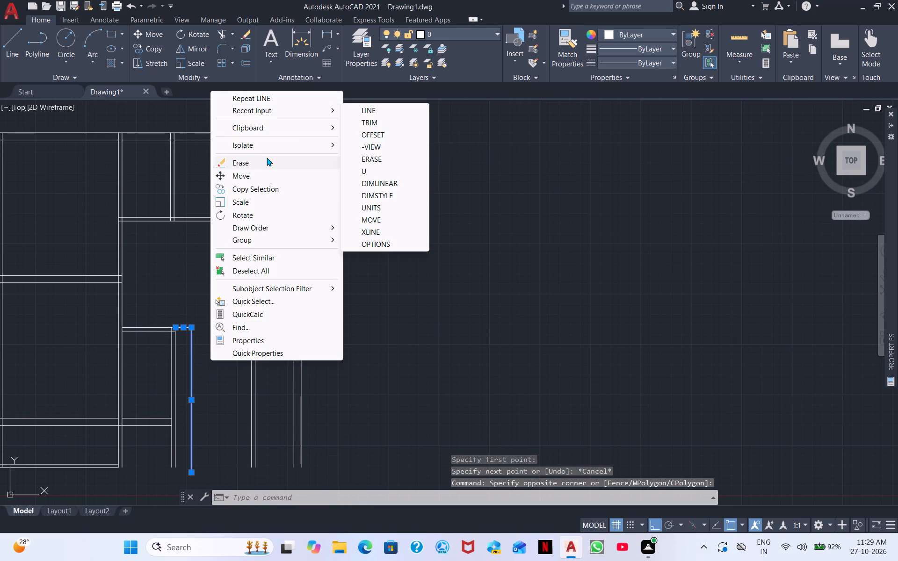
pyautogui.click(266, 161)
# Draw a line from the small room's lower wall line 2' straight down, continuing horizontally to the outermost vertical wall line.
pyautogui.scroll(1, 212, 403)
pyautogui.moveTo(202, 413); pyautogui.dragTo(233, 305, button='middle')
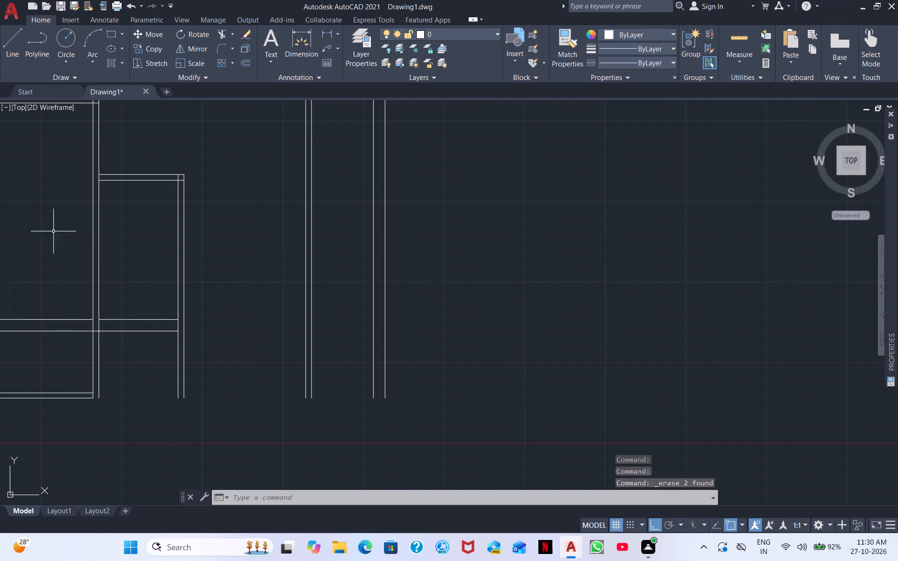
pyautogui.click(15, 46)
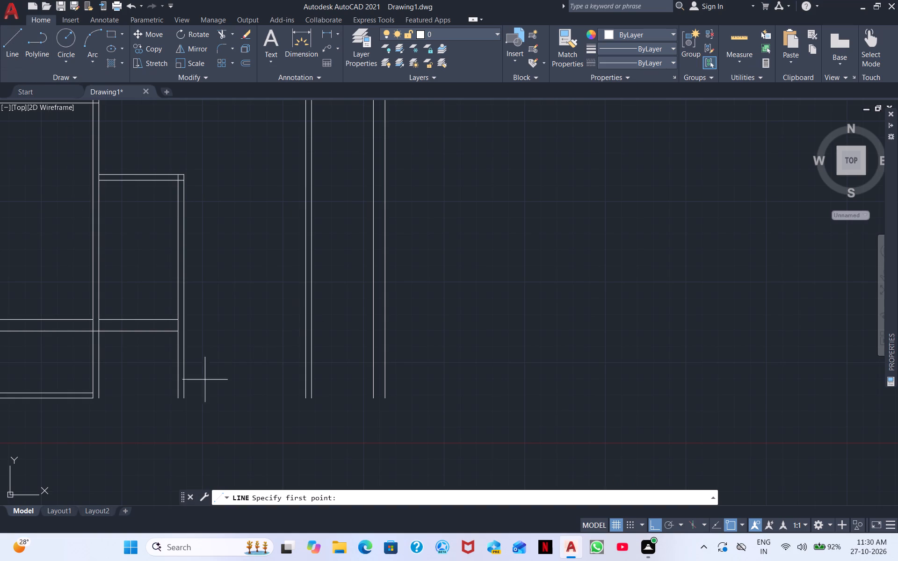
pyautogui.scroll(2, 204, 380)
pyautogui.moveTo(199, 352); pyautogui.dragTo(210, 466, button='middle')
pyautogui.click(129, 372)
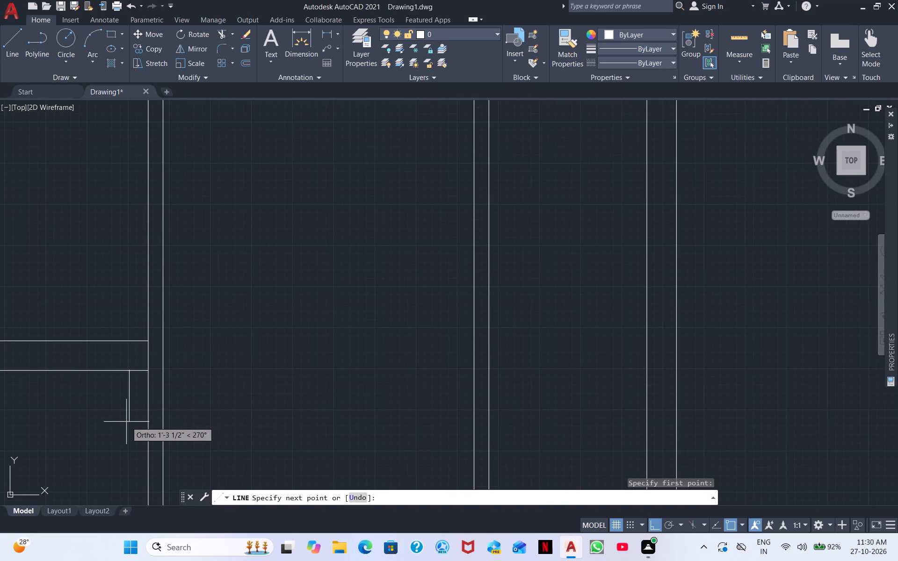
pyautogui.write("2'")
pyautogui.press('Return')
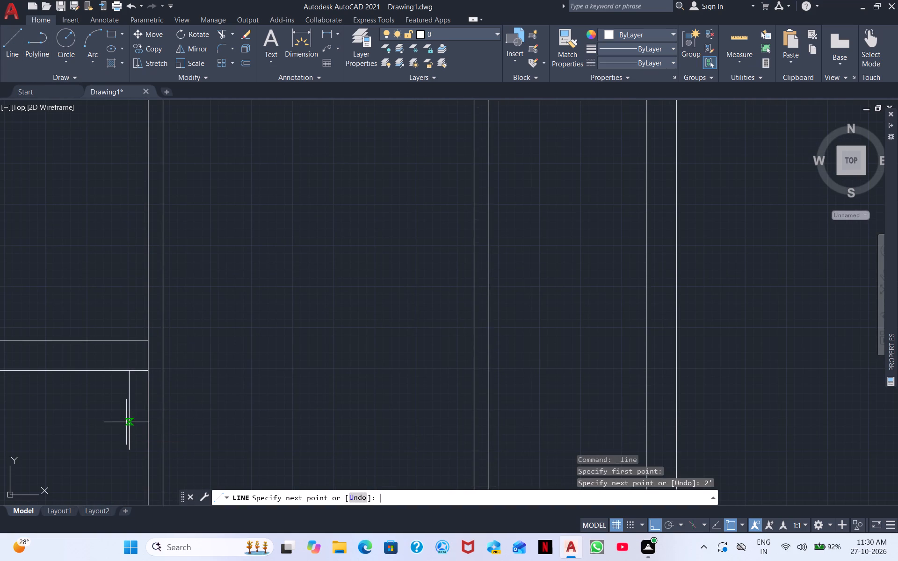
pyautogui.scroll(-1, 405, 417)
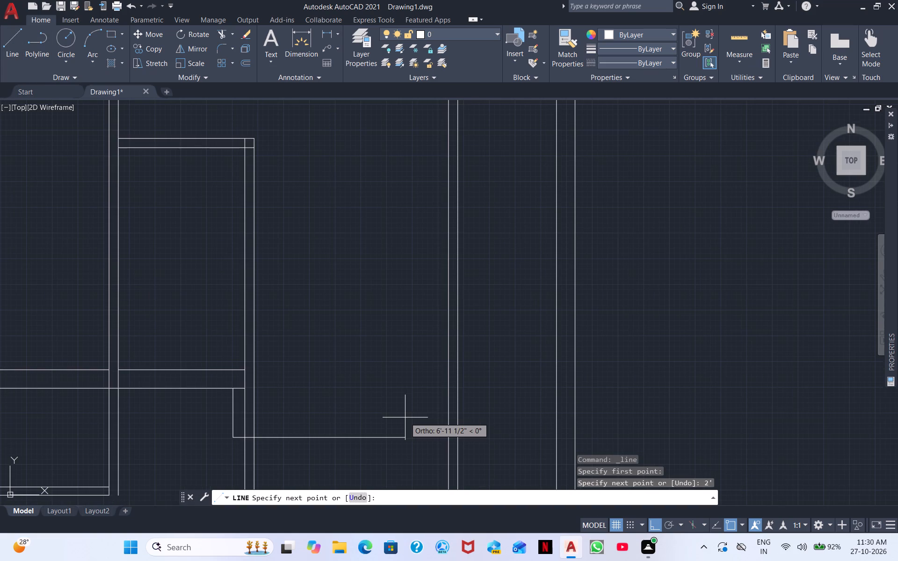
pyautogui.click(575, 437)
pyautogui.press('Escape')
# Erase the 2' vertical guide line below the small room's lower wall.
pyautogui.click(233, 411)
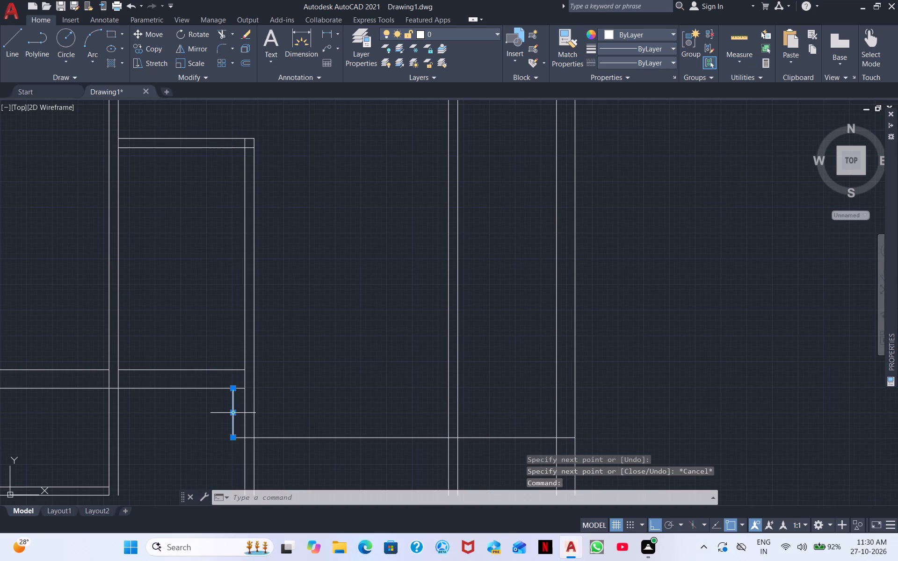
pyautogui.rightClick(294, 392)
pyautogui.click(367, 125)
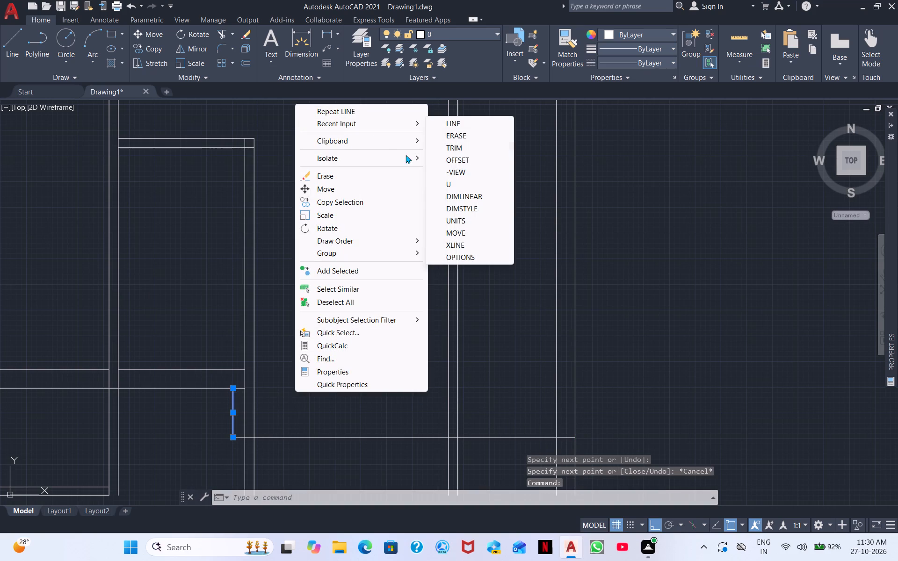
pyautogui.click(454, 135)
# Trim the stub of the new horizontal line that projects past the small room's vertical wall.
pyautogui.scroll(1, 356, 331)
pyautogui.scroll(-2, 353, 341)
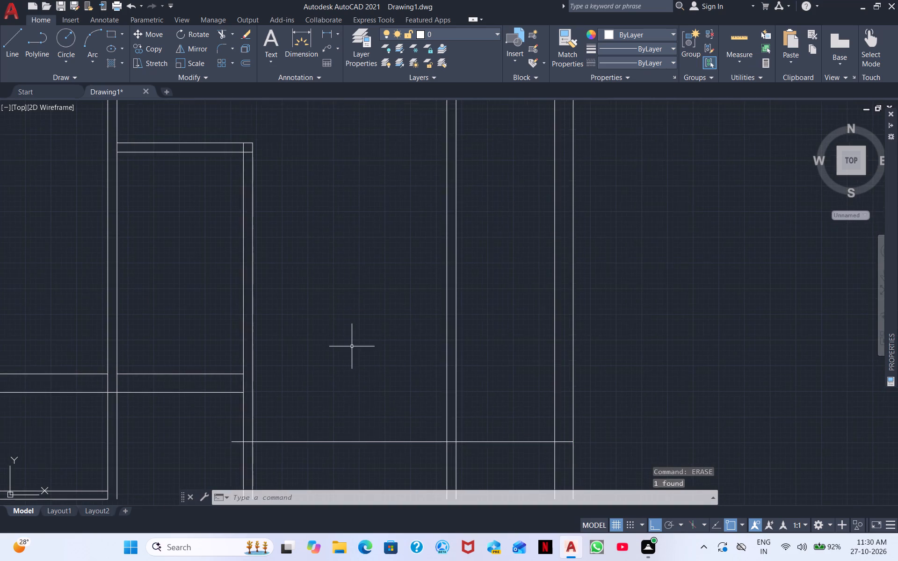
pyautogui.click(225, 34)
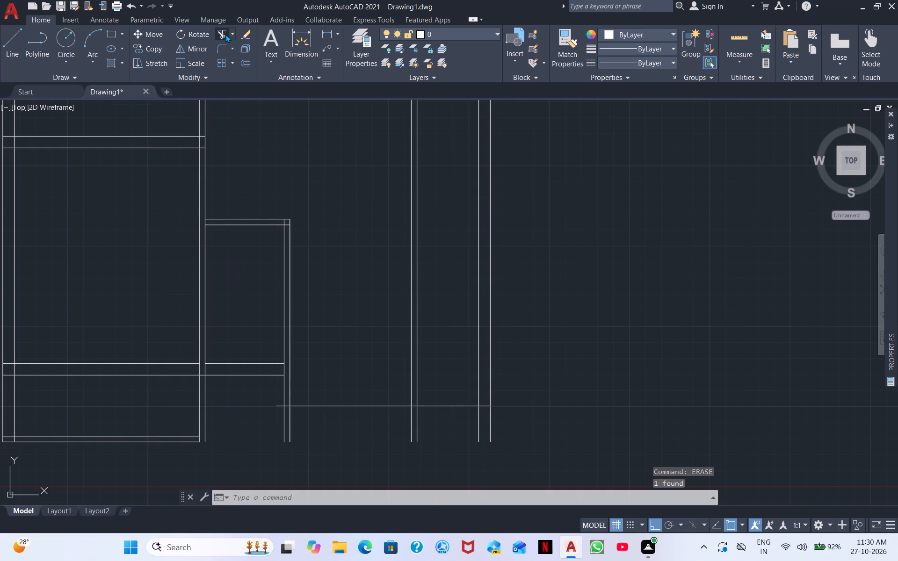
pyautogui.scroll(2, 262, 412)
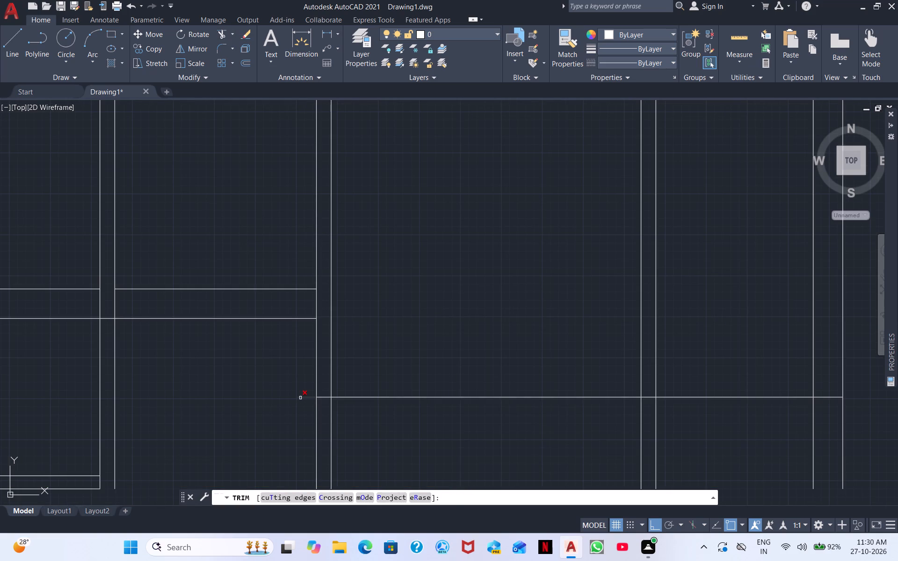
pyautogui.click(300, 398)
pyautogui.press('Escape')
# Offset the new bottom horizontal line 9" upward to form the wall thickness.
pyautogui.scroll(-2, 360, 361)
pyautogui.moveTo(411, 344); pyautogui.dragTo(337, 343, button='middle')
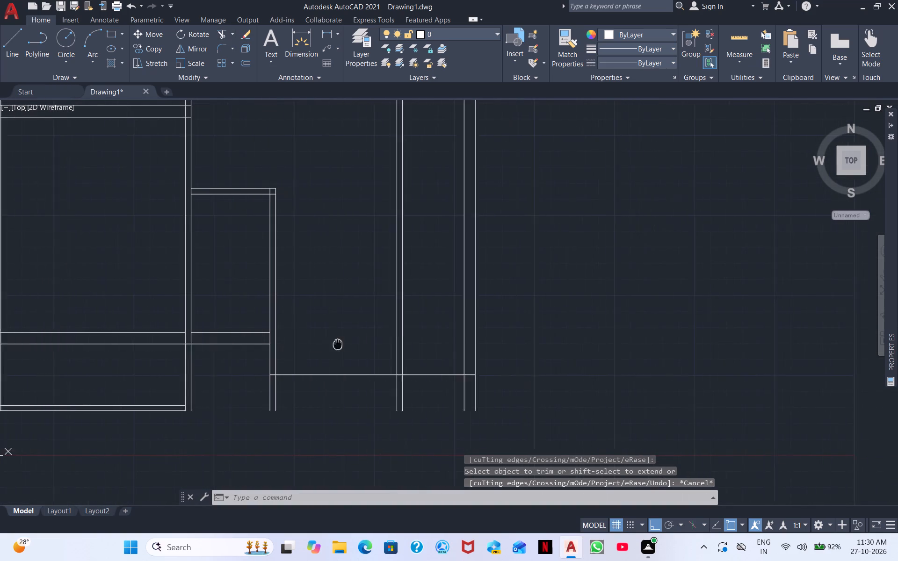
pyautogui.moveTo(337, 343); pyautogui.dragTo(327, 343, button='middle')
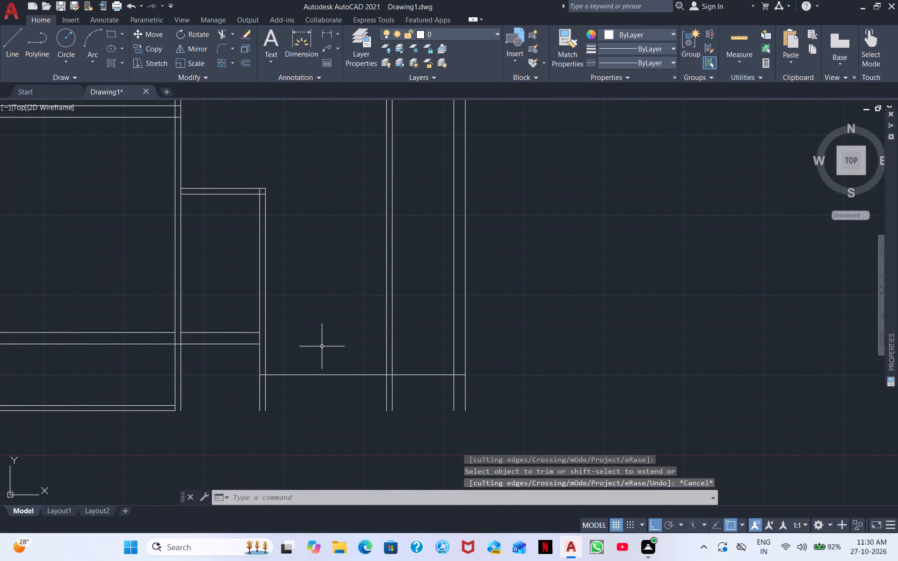
pyautogui.write('O')
pyautogui.press('space')
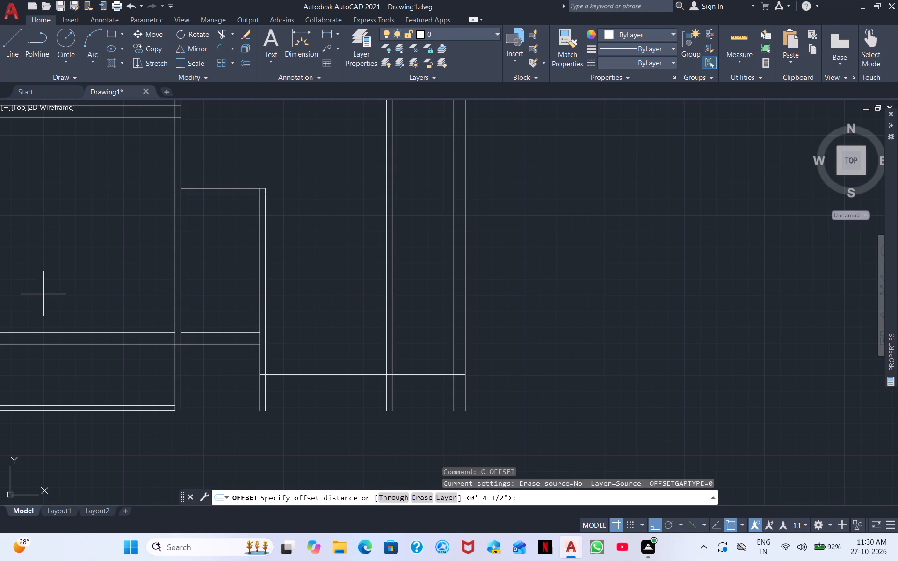
pyautogui.write('9"')
pyautogui.press('Return')
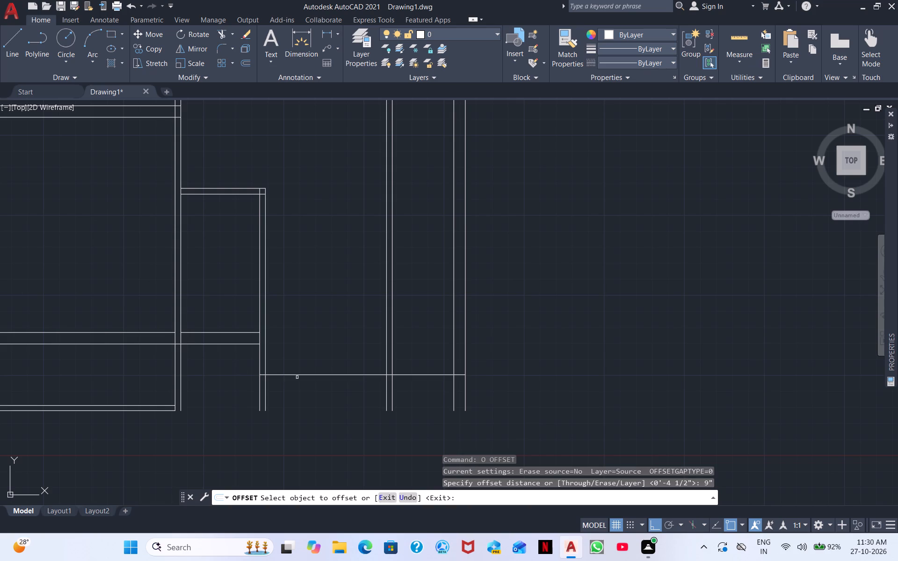
pyautogui.click(311, 375)
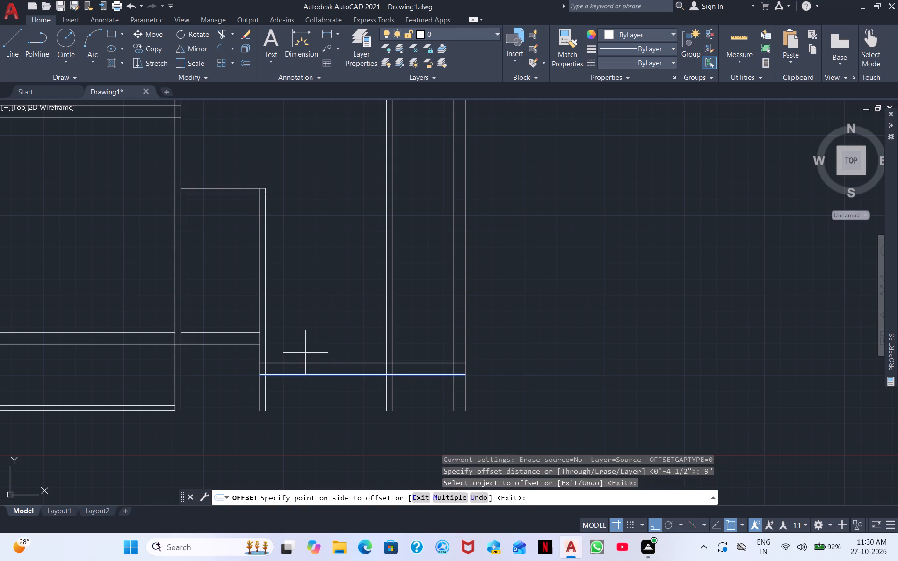
pyautogui.click(306, 351)
pyautogui.middleClick(275, 309)
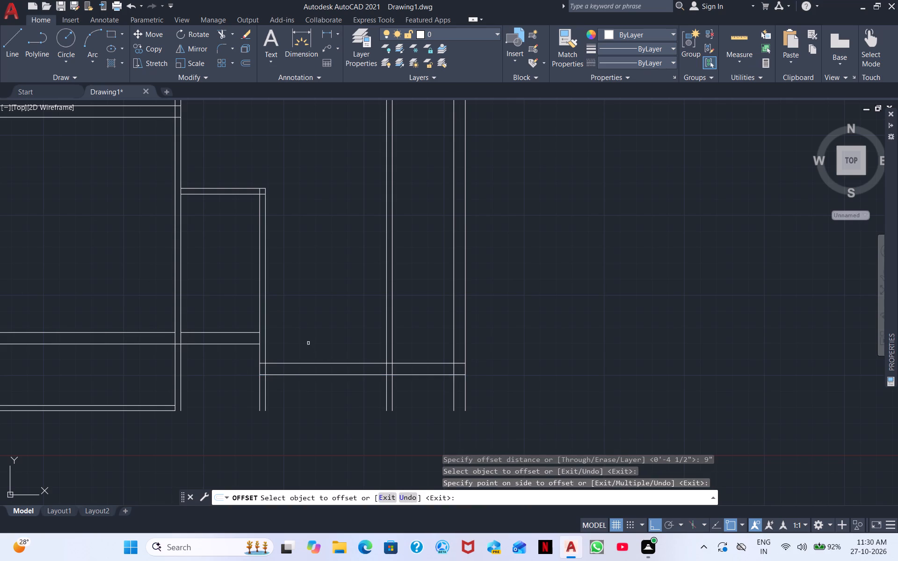
pyautogui.rightClick(318, 323)
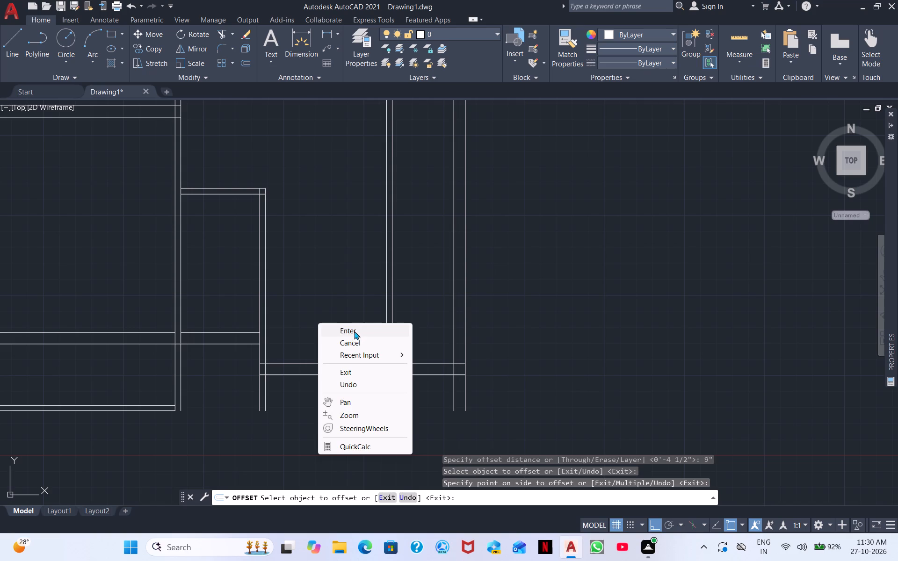
pyautogui.click(354, 331)
# Trim all the vertical wall-line ends that project below the new 9" bottom wall.
pyautogui.rightClick(307, 301)
pyautogui.click(367, 323)
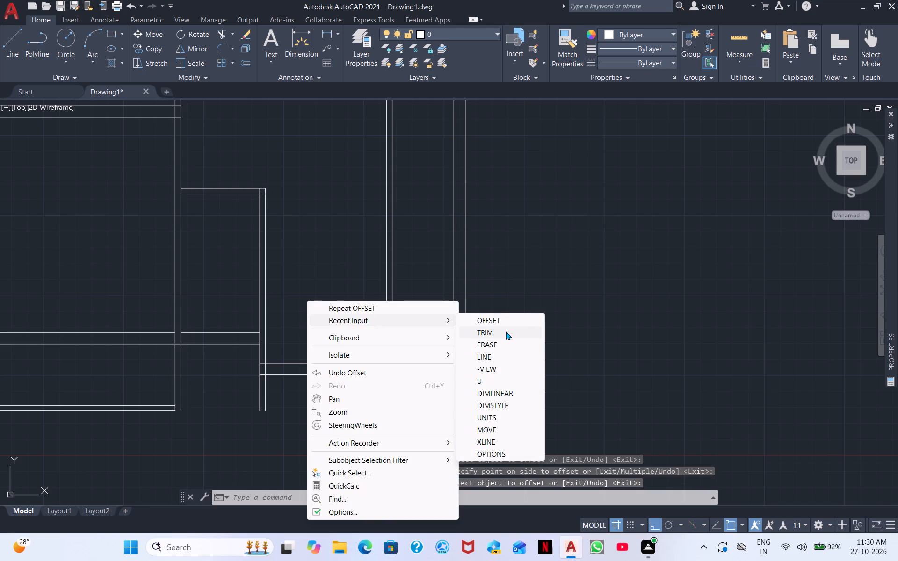
pyautogui.click(506, 331)
pyautogui.moveTo(363, 378); pyautogui.dragTo(337, 247, button='middle')
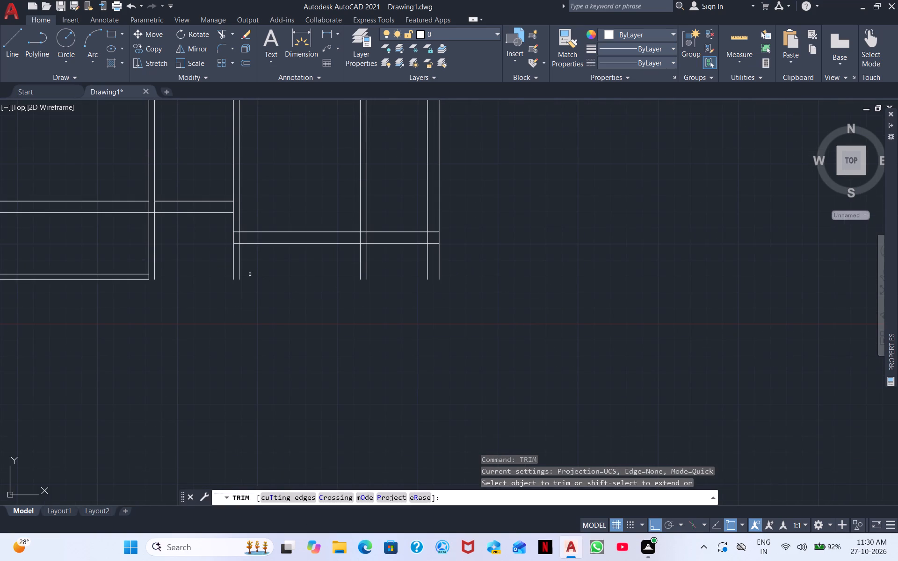
pyautogui.click(238, 271)
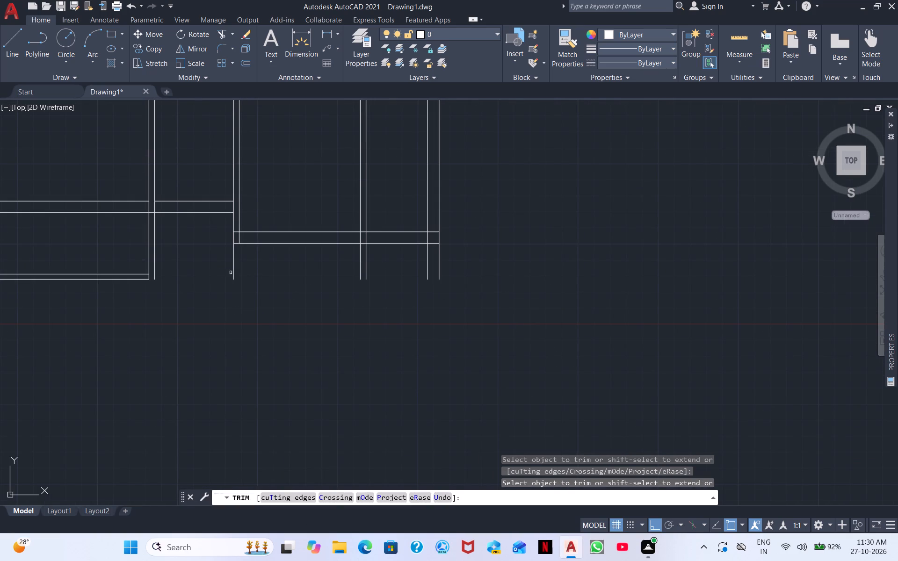
pyautogui.click(232, 272)
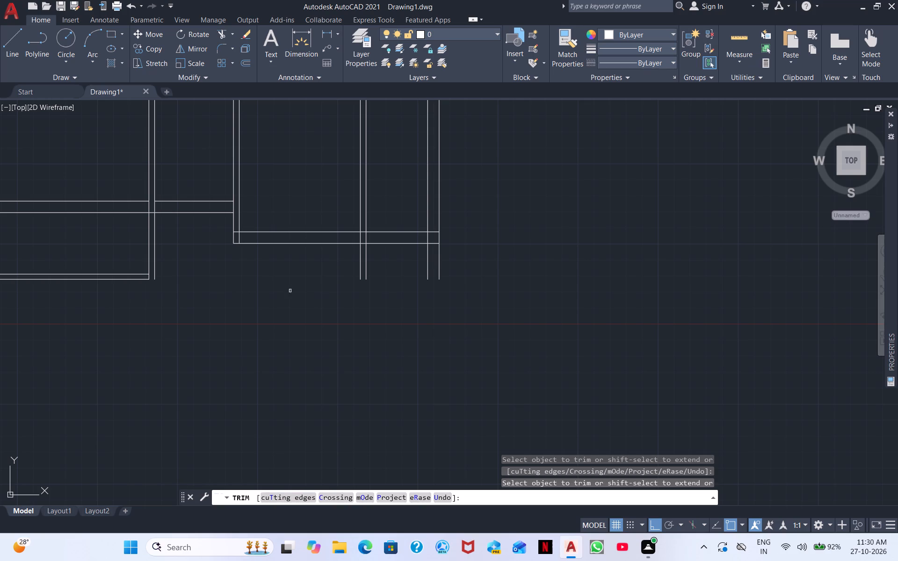
pyautogui.moveTo(356, 266); pyautogui.dragTo(480, 257)
pyautogui.scroll(-1, 332, 300)
pyautogui.moveTo(306, 317); pyautogui.dragTo(419, 352, button='middle')
pyautogui.scroll(1, 338, 338)
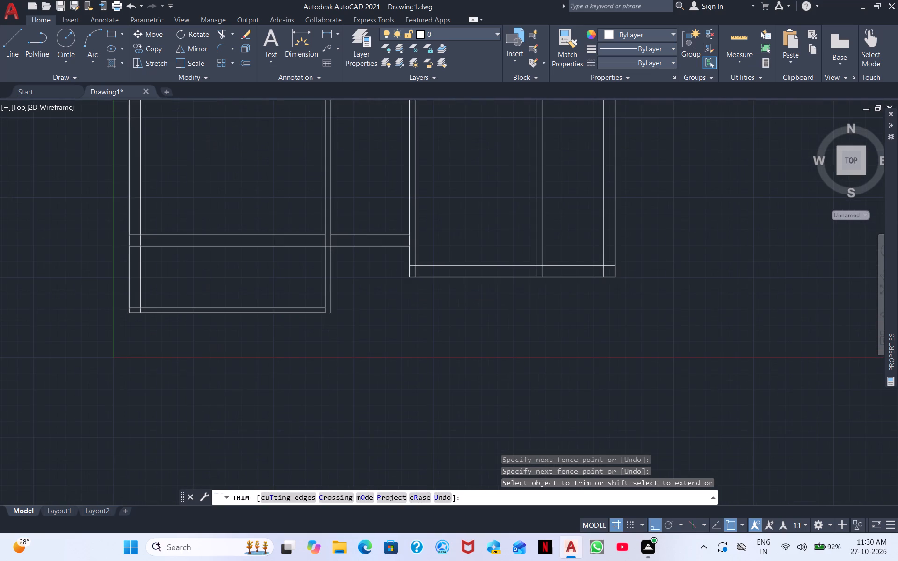
pyautogui.keyDown('shift'); pyautogui.click(313, 313); pyautogui.keyUp('shift')
# Examine the wall layout of the current plan and compare it with the separate floor plan above it.
pyautogui.scroll(-2, 433, 328)
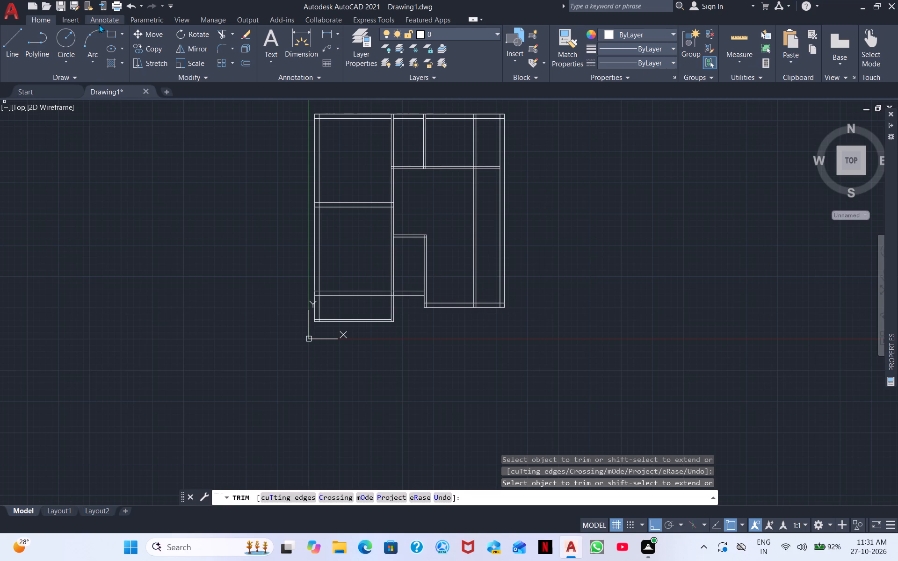
pyautogui.scroll(1, 8, 0)
pyautogui.moveTo(416, 201); pyautogui.dragTo(306, 302, button='middle')
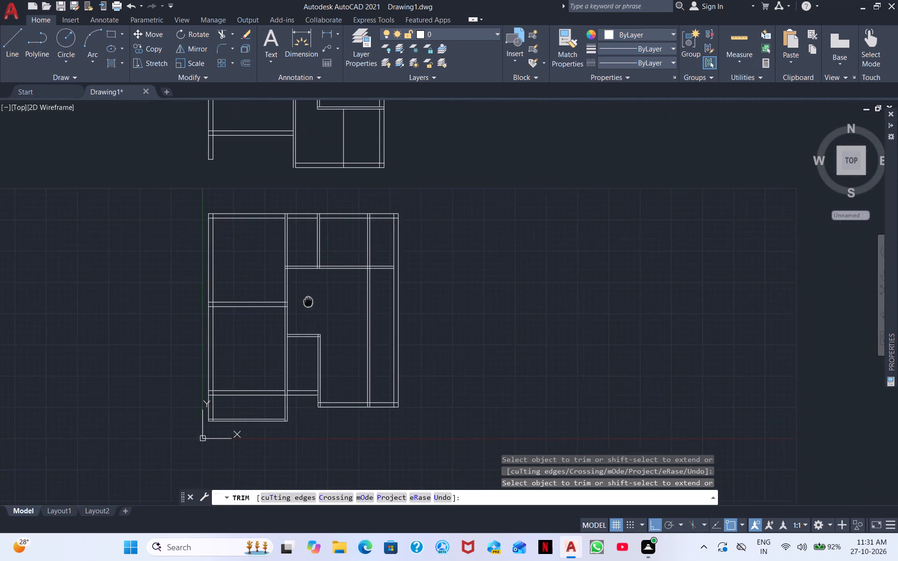
pyautogui.moveTo(306, 302); pyautogui.dragTo(299, 302, button='middle')
pyautogui.scroll(2, 304, 276)
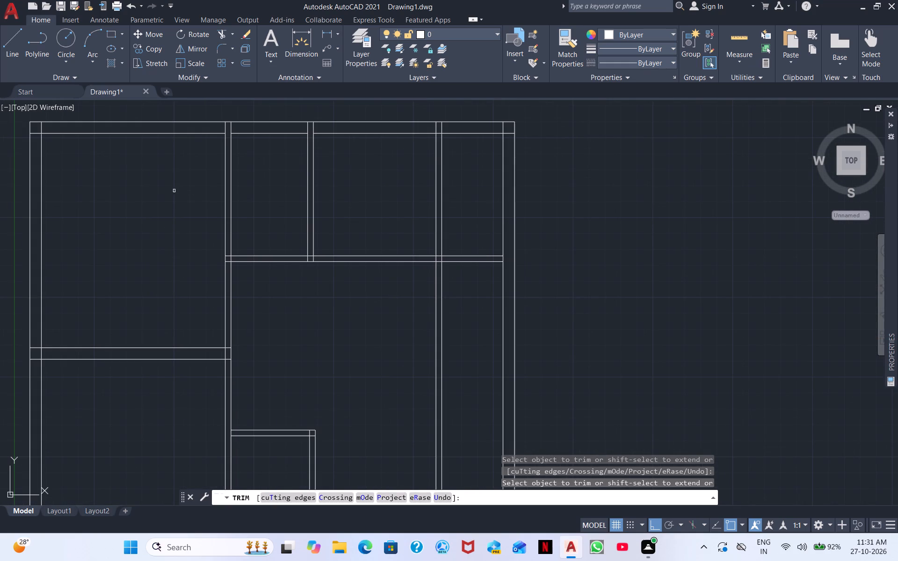
pyautogui.scroll(1, 417, 285)
pyautogui.scroll(-2, 408, 289)
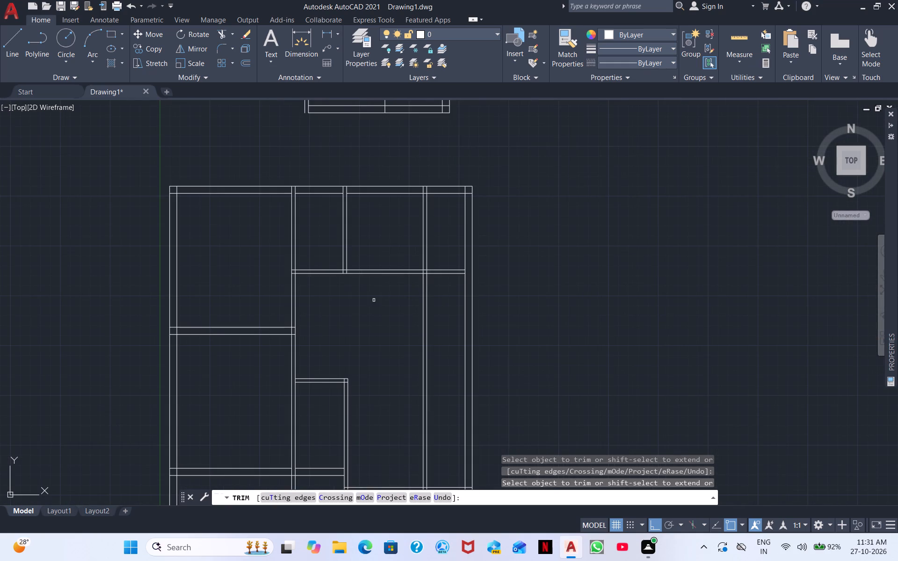
pyautogui.moveTo(366, 313); pyautogui.dragTo(331, 366, button='middle')
pyautogui.scroll(1, 333, 347)
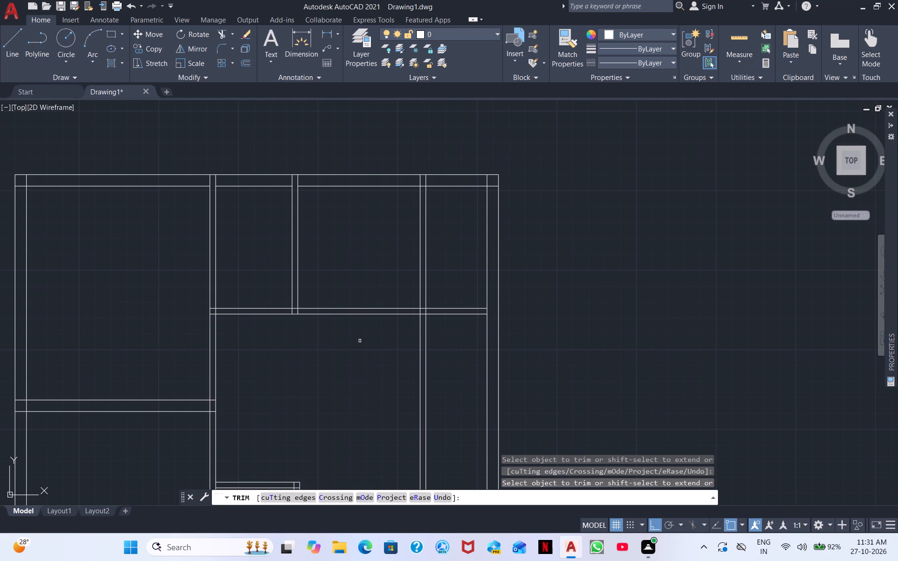
pyautogui.scroll(3, 363, 324)
pyautogui.scroll(-3, 346, 347)
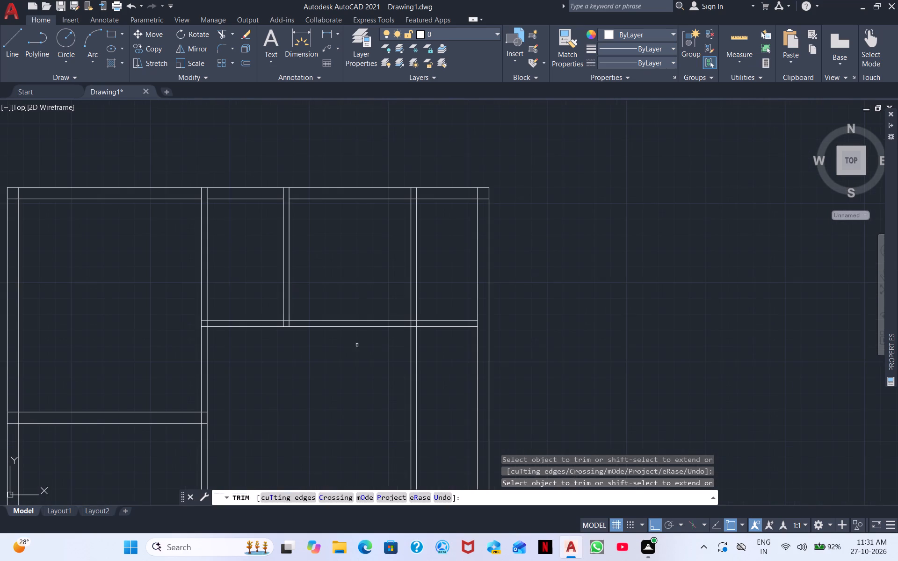
pyautogui.scroll(1, 479, 318)
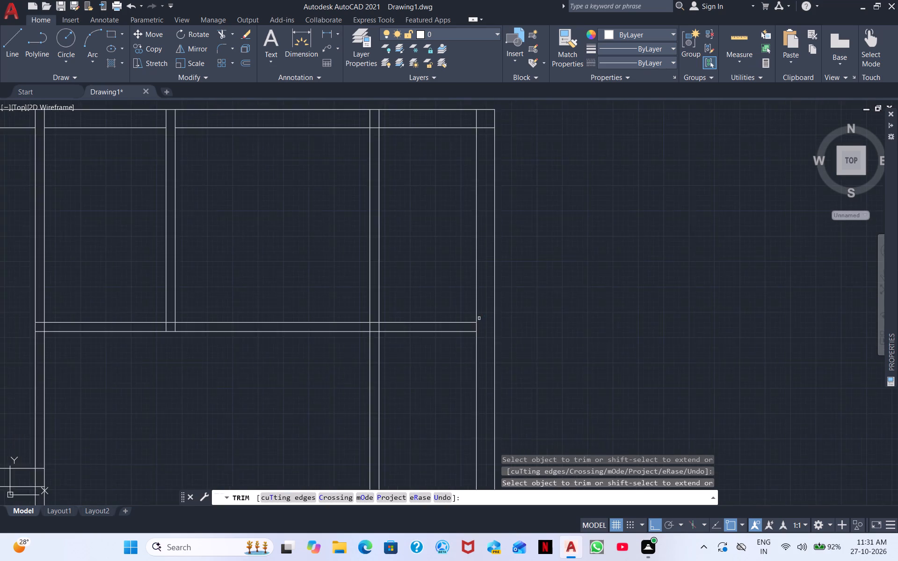
pyautogui.scroll(-3, 477, 322)
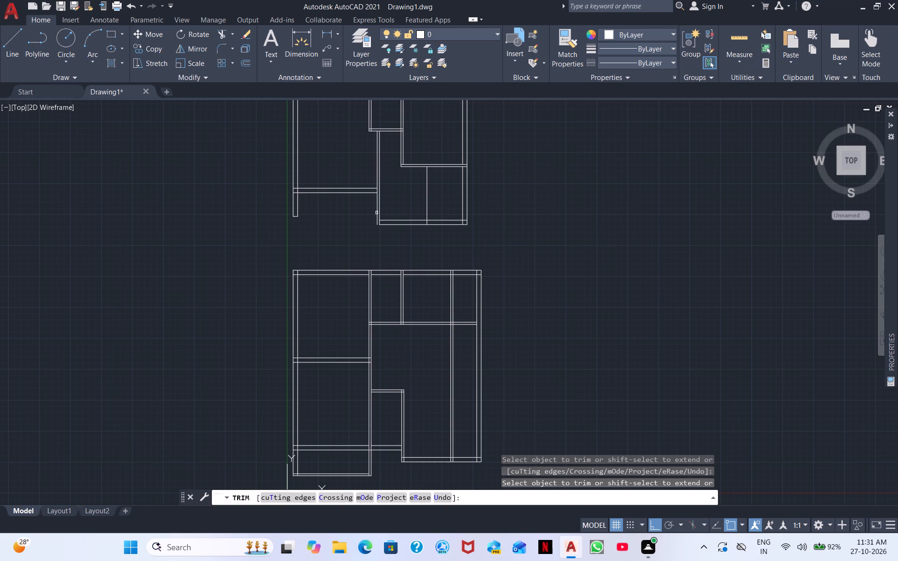
pyautogui.moveTo(500, 199); pyautogui.dragTo(519, 282, button='middle')
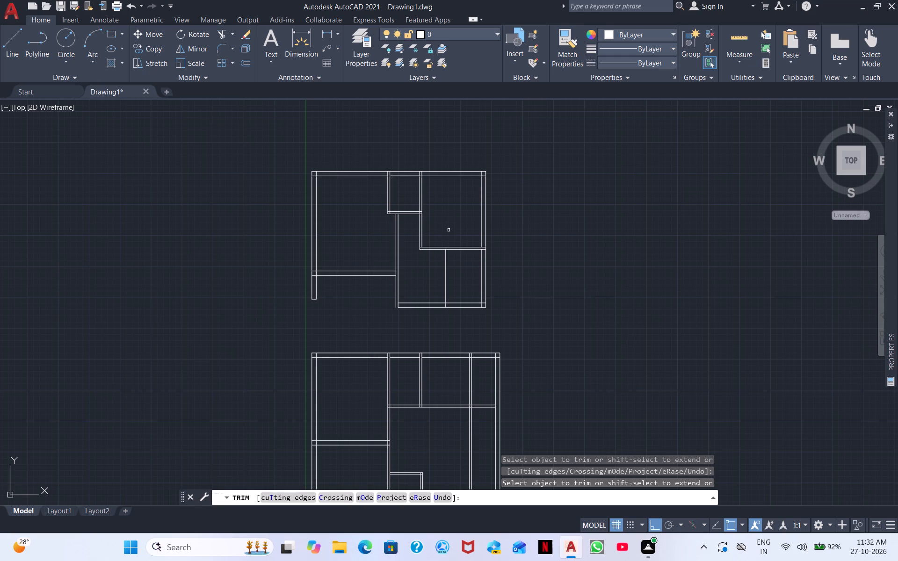
# Draw a 3' high door-opening outline in the upper plan's large right-hand room, rising from its bottom wall and closing across its left wall.
pyautogui.click(7, 46)
pyautogui.scroll(2, 430, 216)
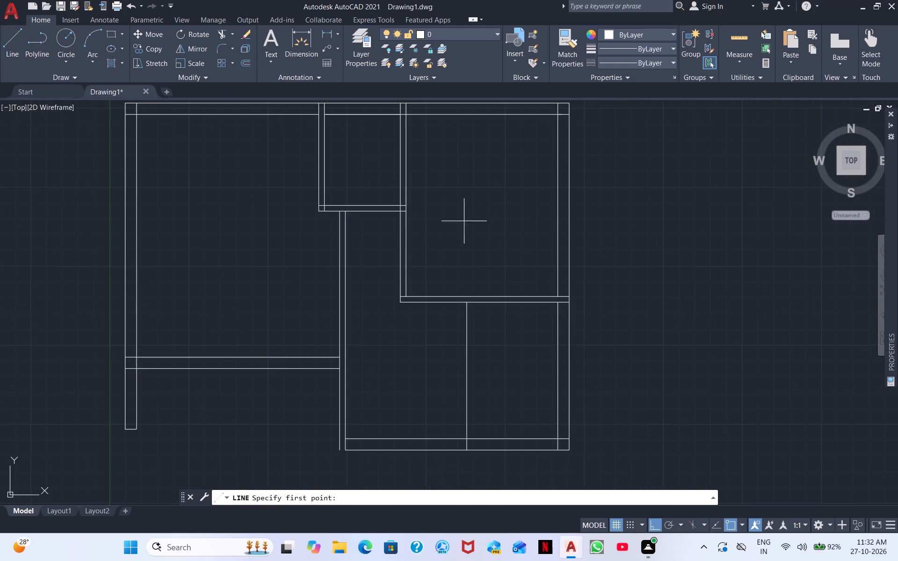
pyautogui.scroll(2, 433, 244)
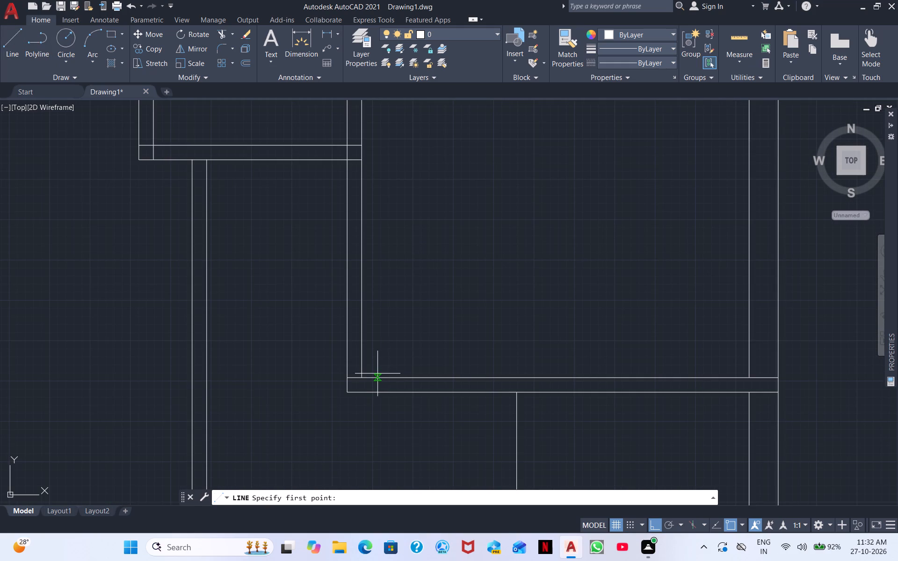
pyautogui.click(380, 375)
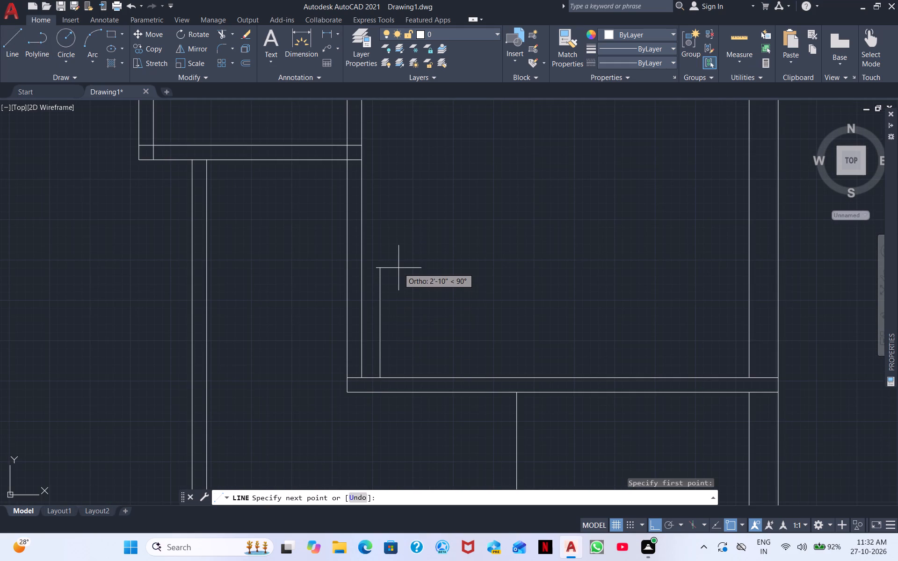
pyautogui.write("3'")
pyautogui.press('Return')
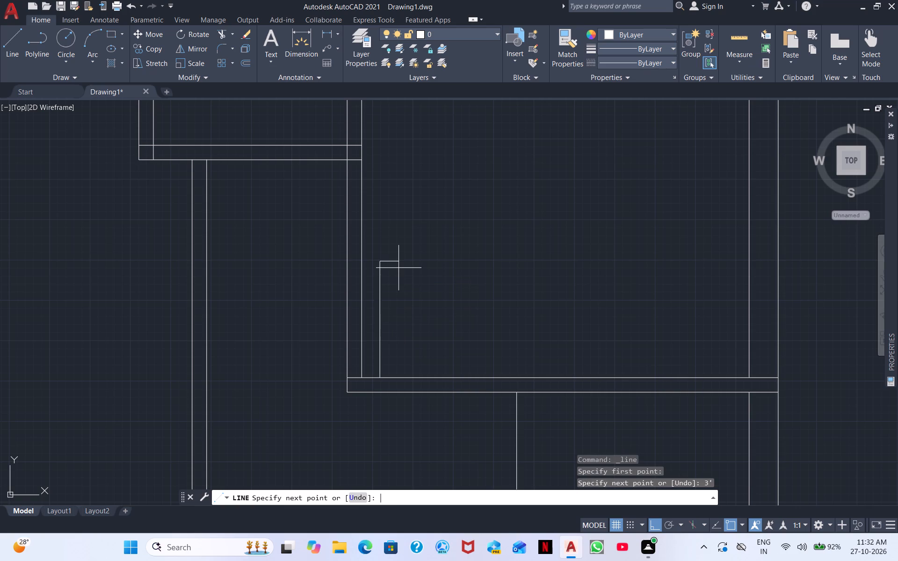
pyautogui.click(363, 263)
pyautogui.click(346, 262)
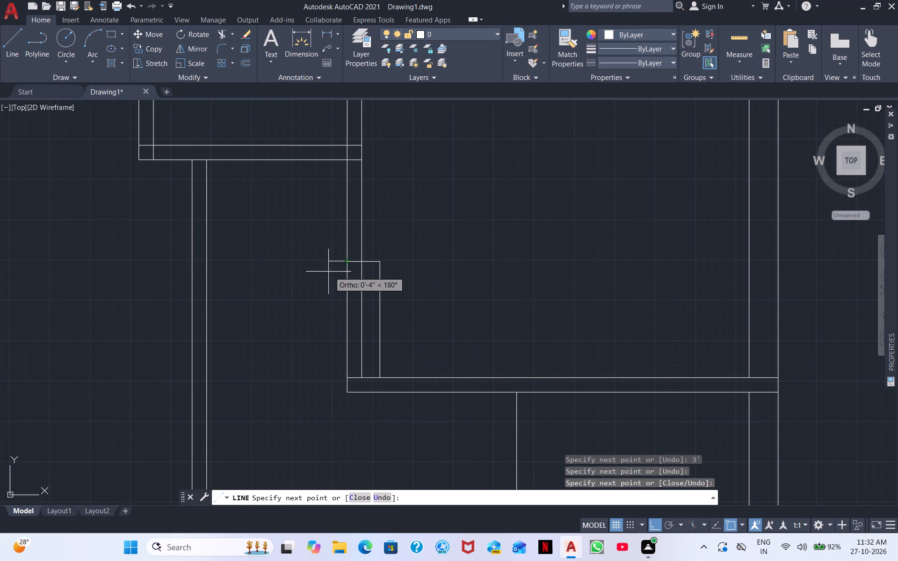
pyautogui.rightClick(311, 276)
pyautogui.click(352, 283)
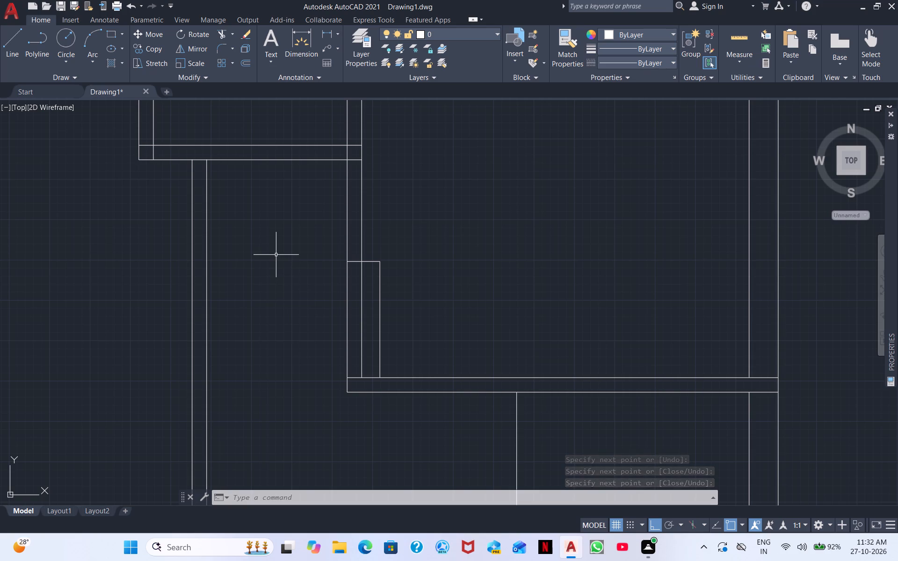
# Draw a 3' long door-opening outline across the vertical wall just below the small room, projecting into the large left-hand room.
pyautogui.moveTo(276, 255); pyautogui.dragTo(276, 326, button='middle')
pyautogui.rightClick(276, 326)
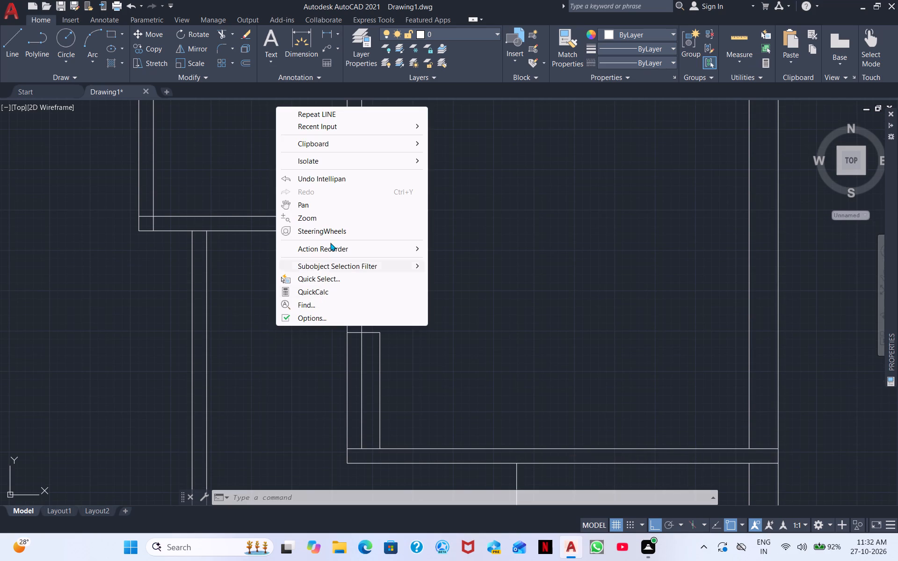
pyautogui.click(373, 111)
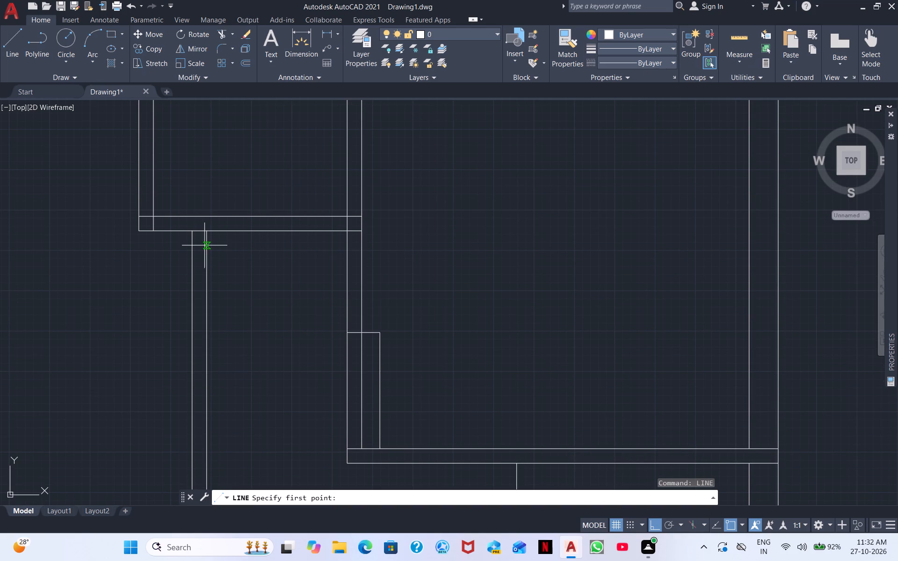
pyautogui.scroll(2, 205, 245)
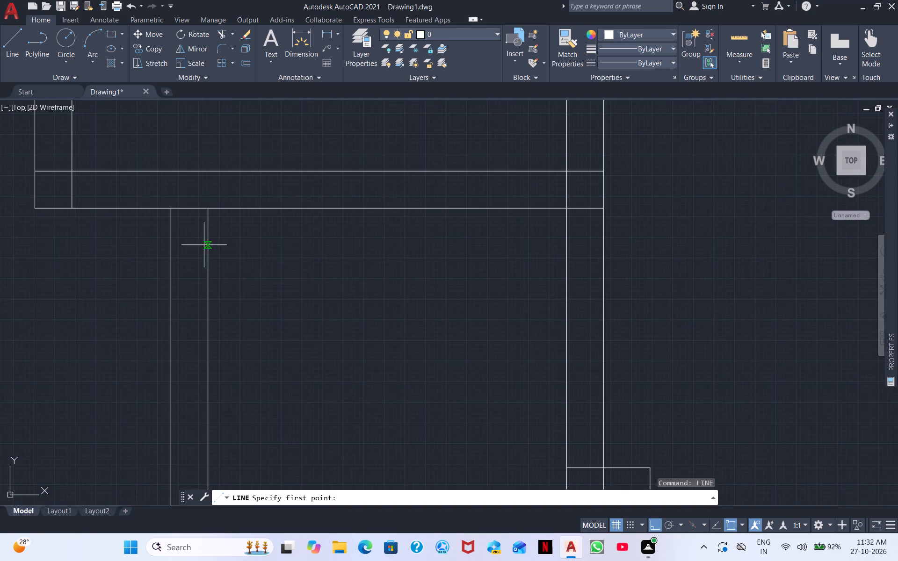
pyautogui.click(210, 249)
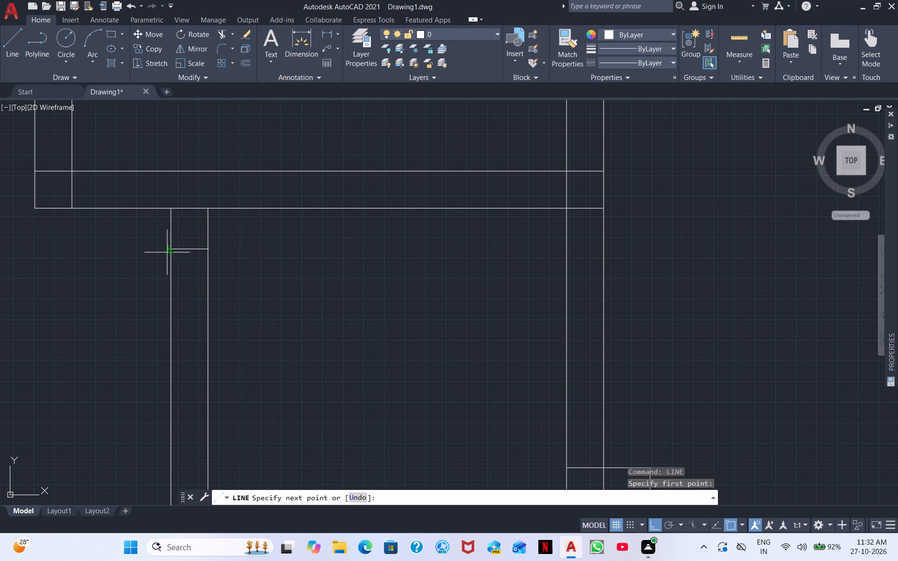
pyautogui.click(171, 250)
pyautogui.click(99, 253)
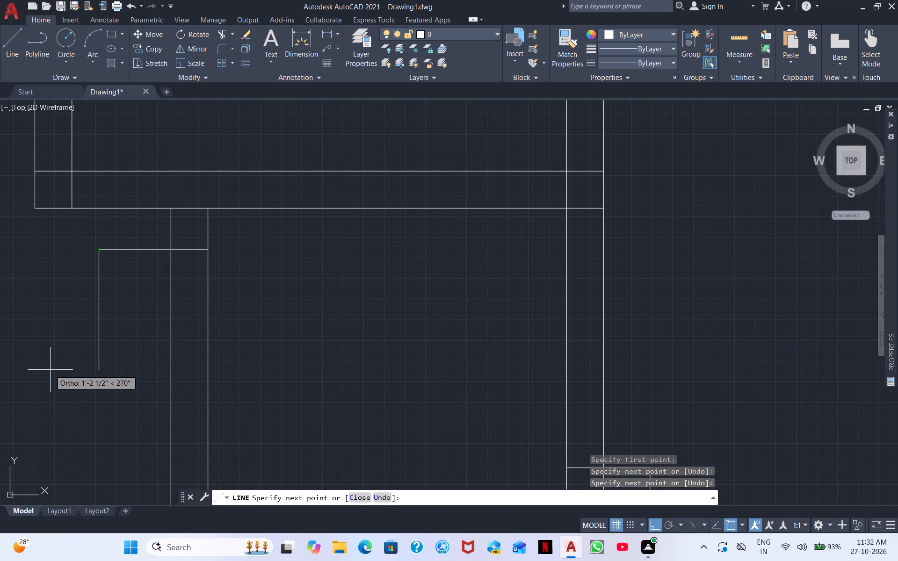
pyautogui.write("3'")
pyautogui.press('Return')
pyautogui.scroll(-3, 68, 365)
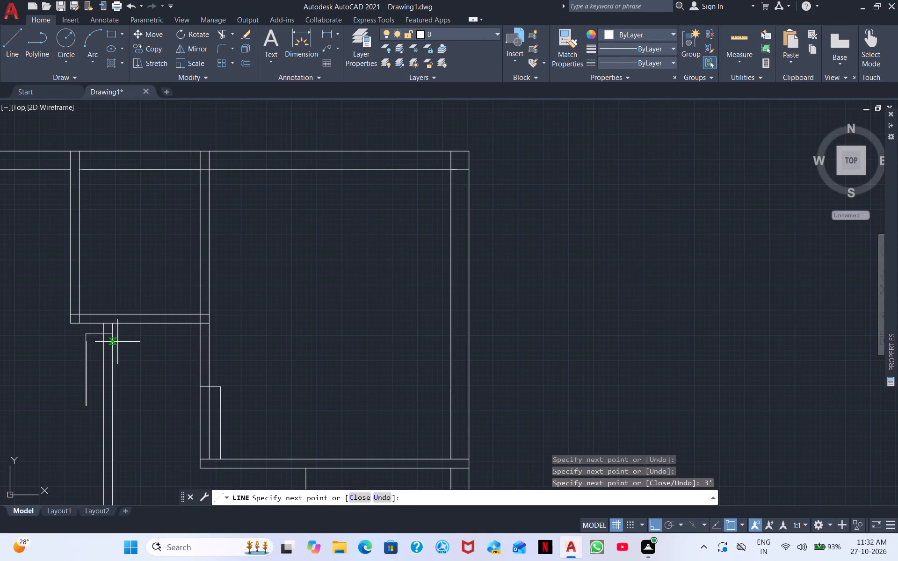
pyautogui.scroll(4, 101, 406)
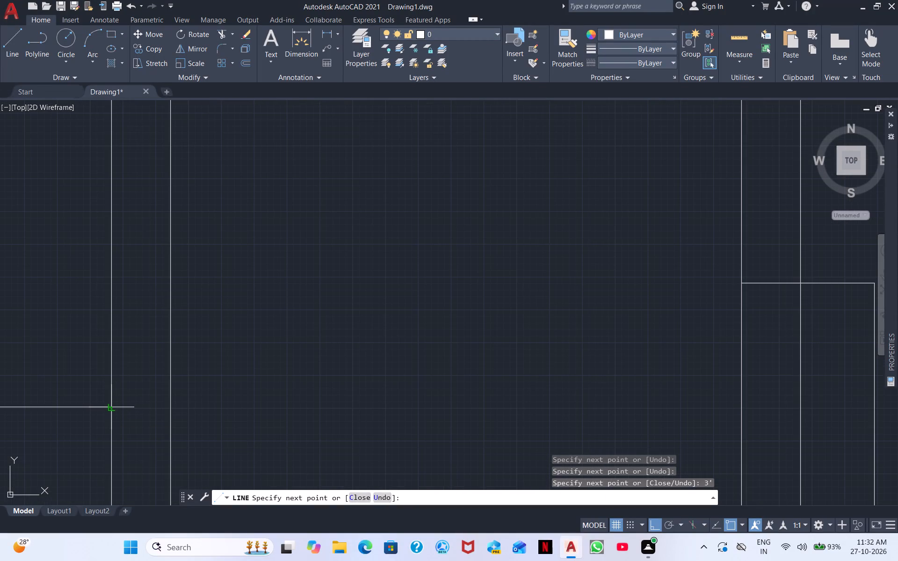
pyautogui.click(113, 410)
pyautogui.click(170, 413)
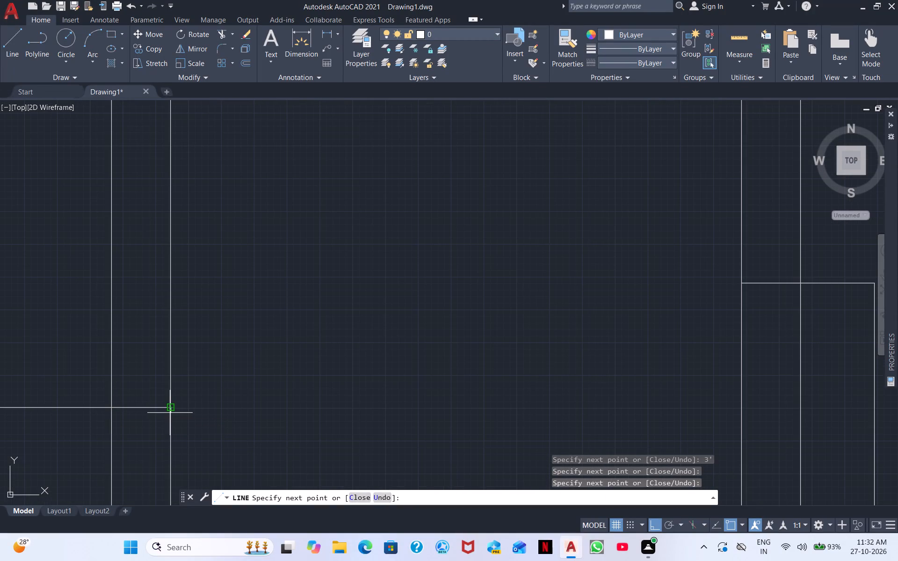
pyautogui.press('Escape')
pyautogui.scroll(-3, 176, 403)
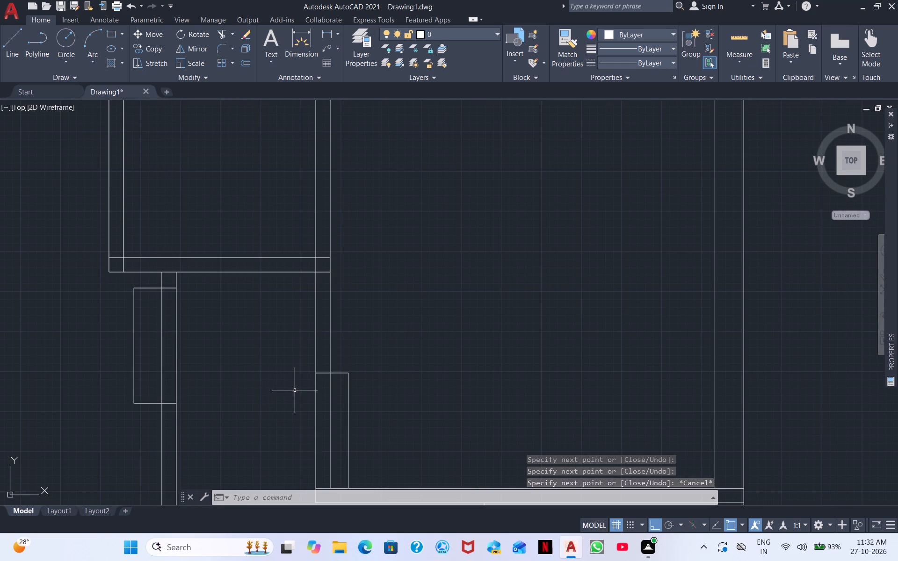
# Draw a 2' wide door-opening outline across the small room's bottom wall near its right end, projecting up into the room.
pyautogui.moveTo(272, 307); pyautogui.dragTo(272, 304, button='middle')
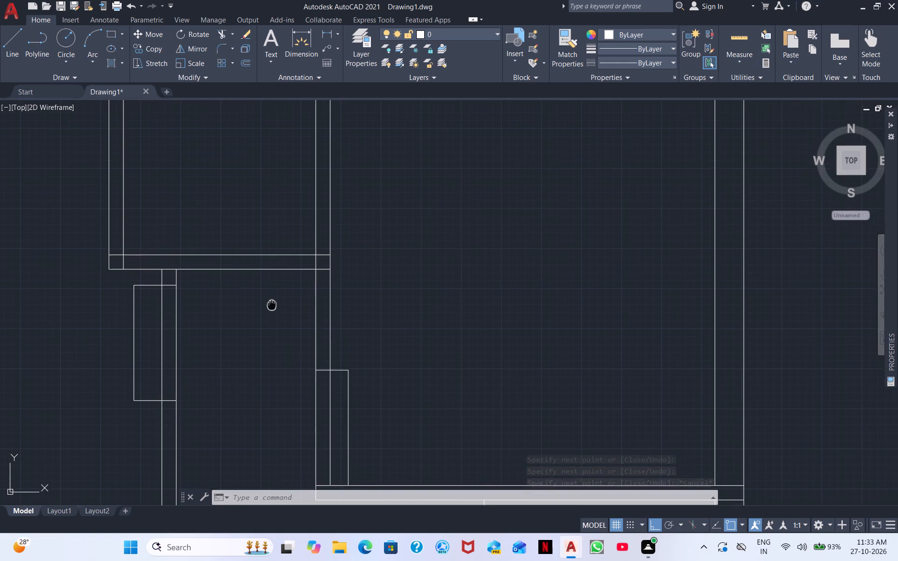
pyautogui.moveTo(272, 304); pyautogui.dragTo(273, 265, button='middle')
pyautogui.moveTo(252, 302); pyautogui.dragTo(232, 372, button='middle')
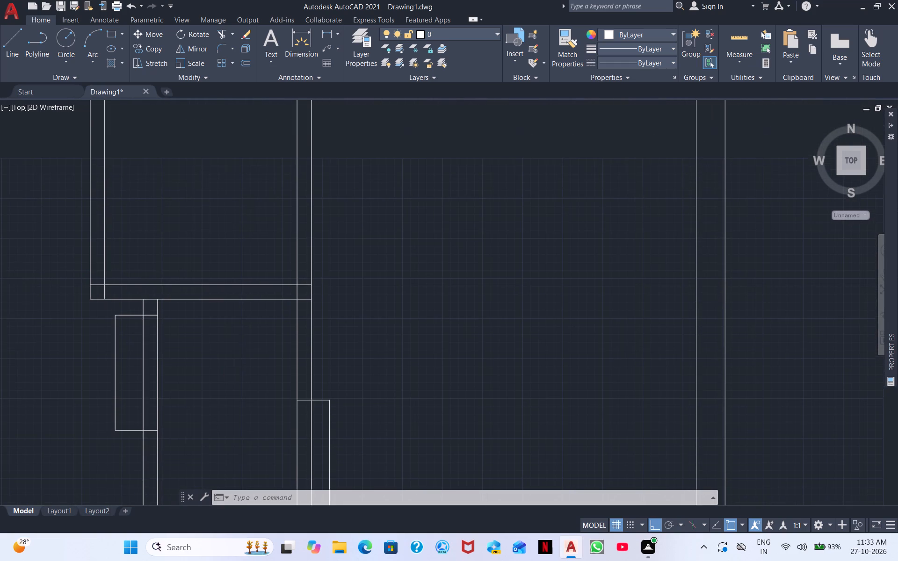
pyautogui.moveTo(232, 372); pyautogui.dragTo(232, 371, button='middle')
pyautogui.rightClick(255, 344)
pyautogui.click(320, 128)
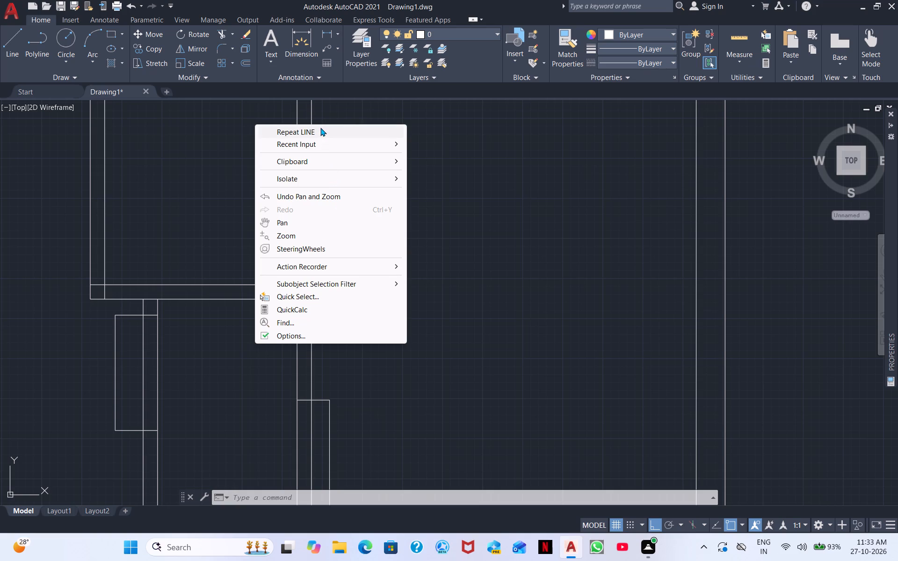
pyautogui.scroll(2, 239, 294)
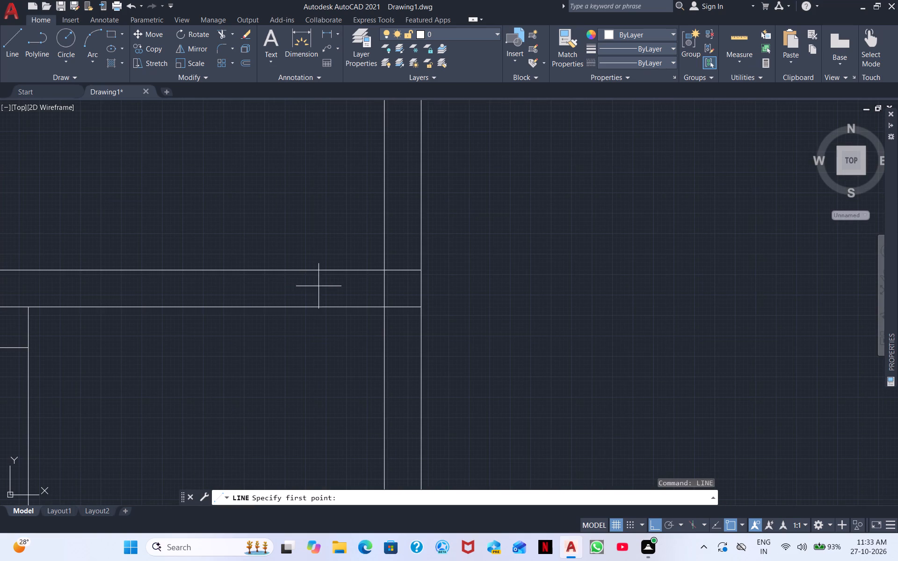
pyautogui.click(363, 308)
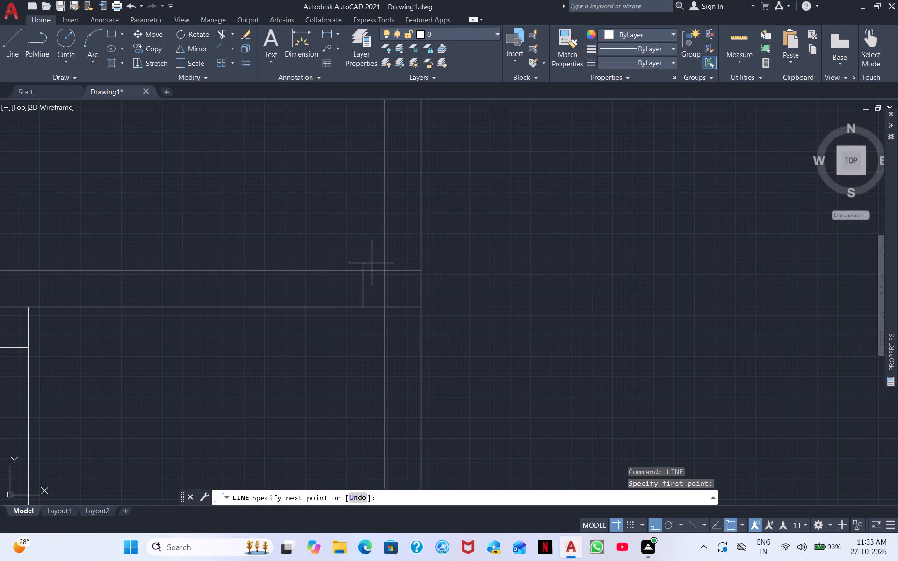
pyautogui.click(364, 271)
pyautogui.click(347, 219)
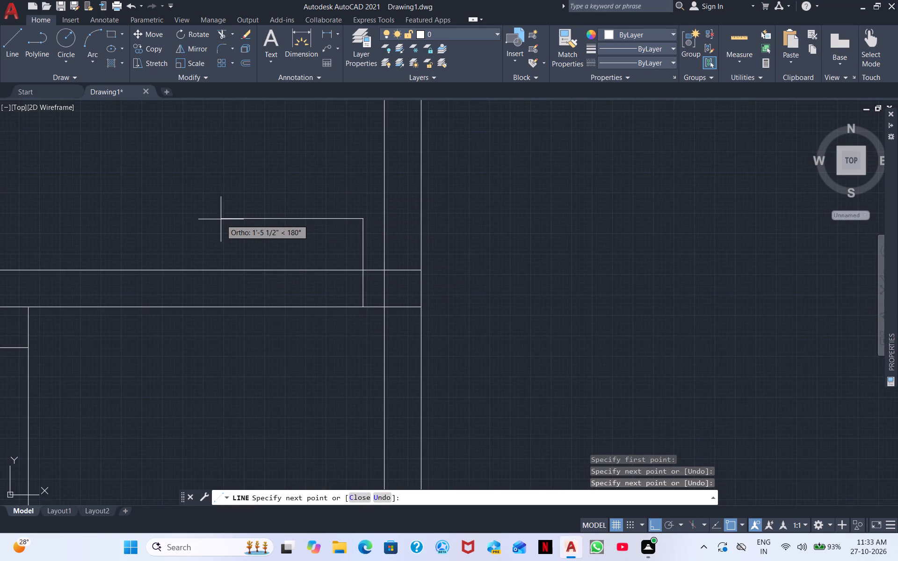
pyautogui.write("2'")
pyautogui.press('Return')
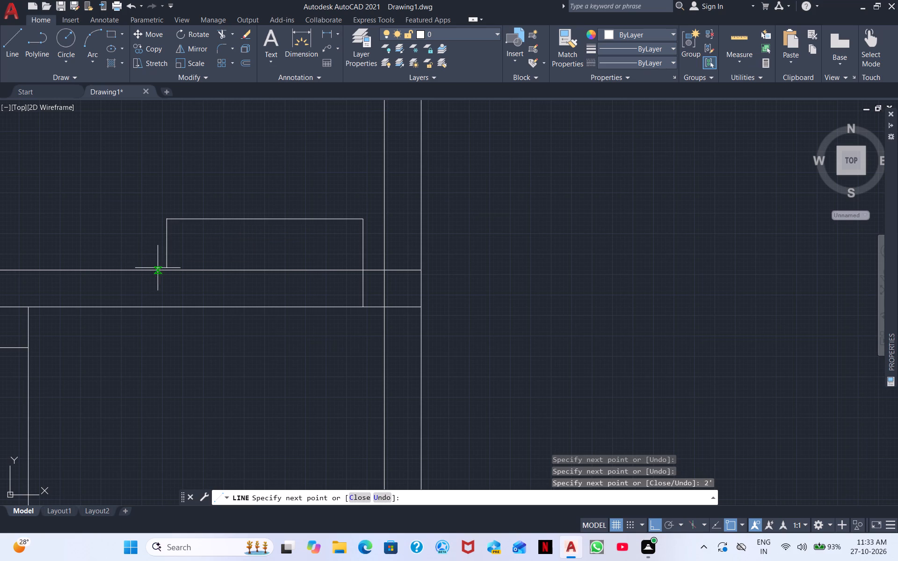
pyautogui.click(167, 270)
pyautogui.click(163, 309)
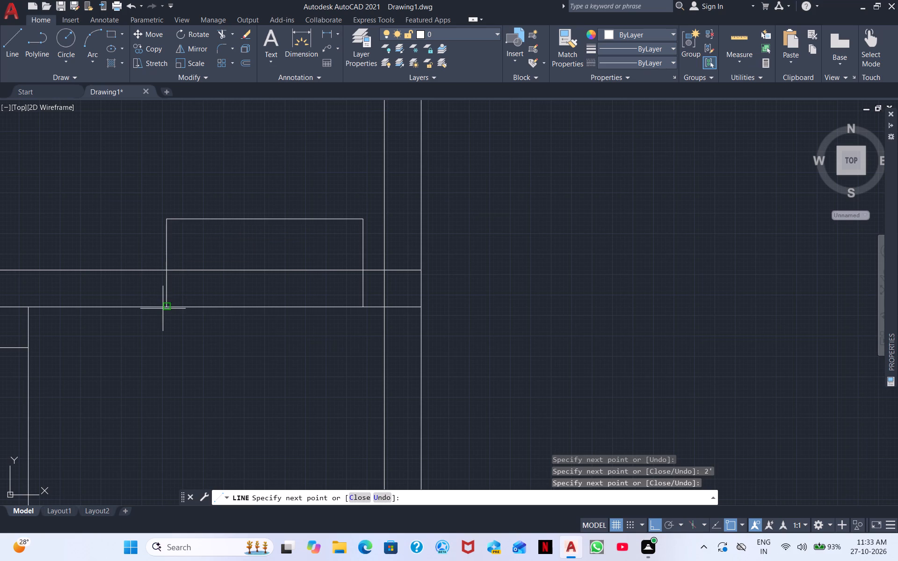
pyautogui.rightClick(205, 289)
pyautogui.click(248, 300)
pyautogui.scroll(-3, 232, 342)
# Draw a 3' wide door-opening outline across the large left-hand room's bottom wall, near the left outer wall and projecting up into the room.
pyautogui.moveTo(253, 376); pyautogui.dragTo(317, 245, button='middle')
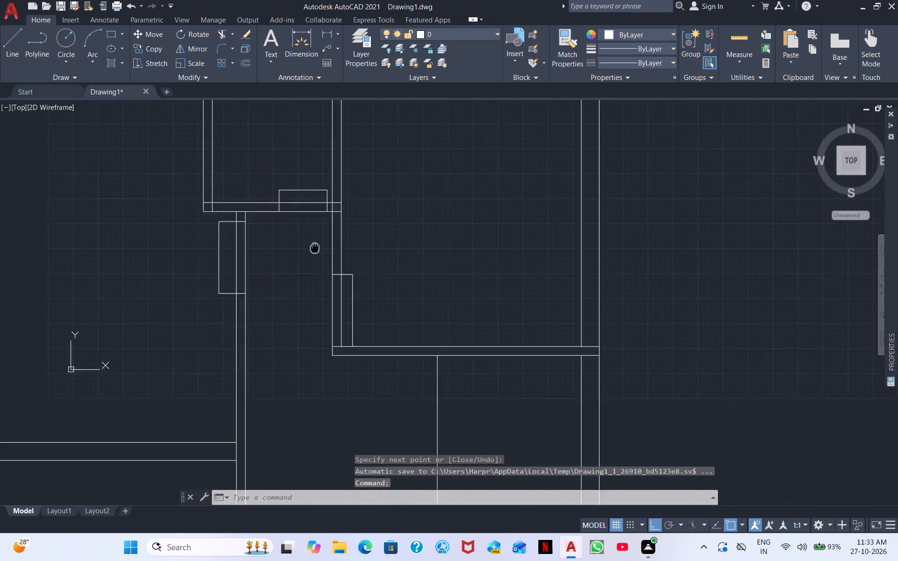
pyautogui.moveTo(317, 245); pyautogui.dragTo(340, 212, button='middle')
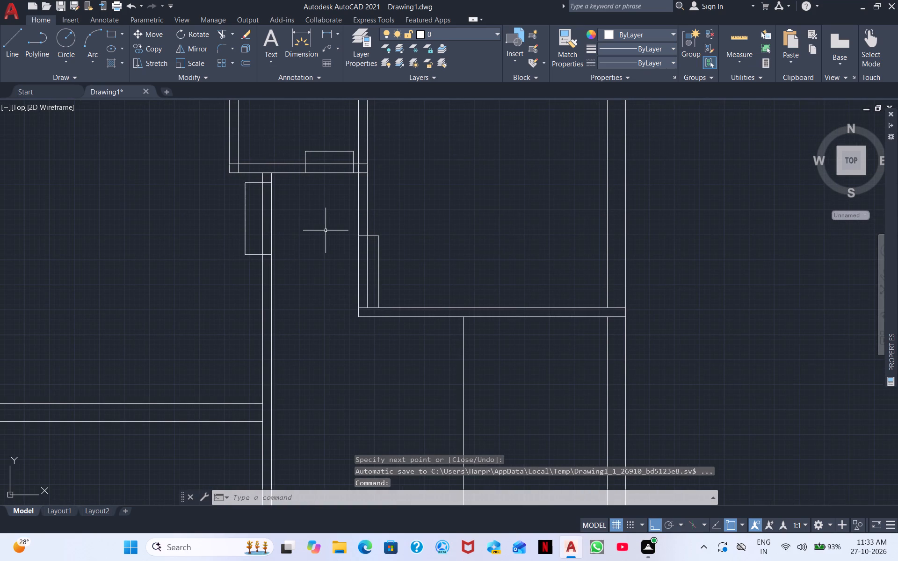
pyautogui.moveTo(321, 236); pyautogui.dragTo(427, 165, button='middle')
pyautogui.scroll(-1, 427, 165)
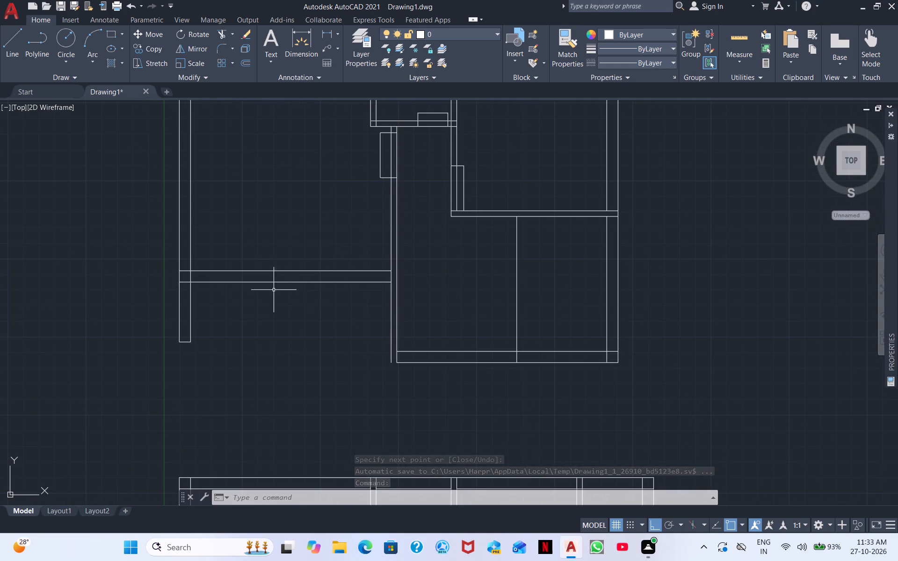
pyautogui.rightClick(222, 333)
pyautogui.click(286, 120)
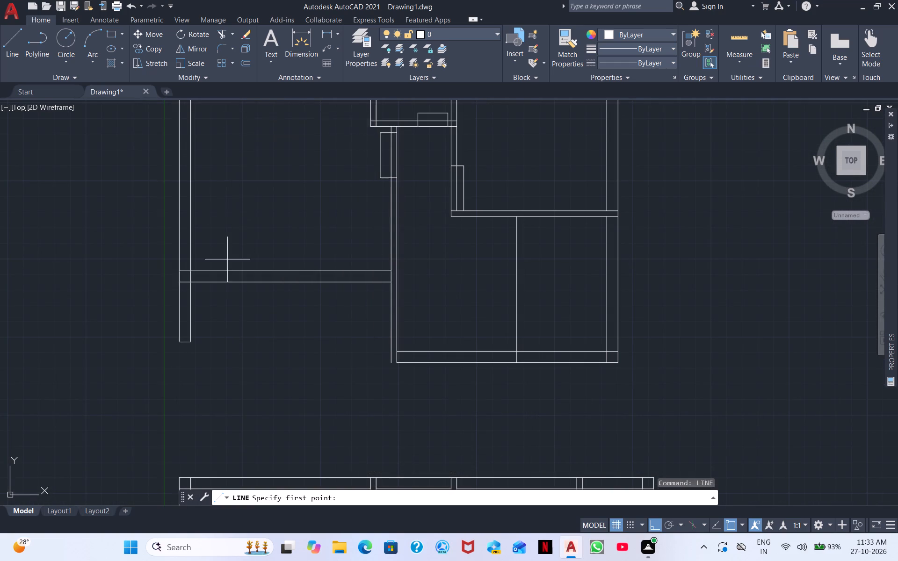
pyautogui.scroll(2, 224, 265)
pyautogui.scroll(1, 160, 293)
pyautogui.click(144, 316)
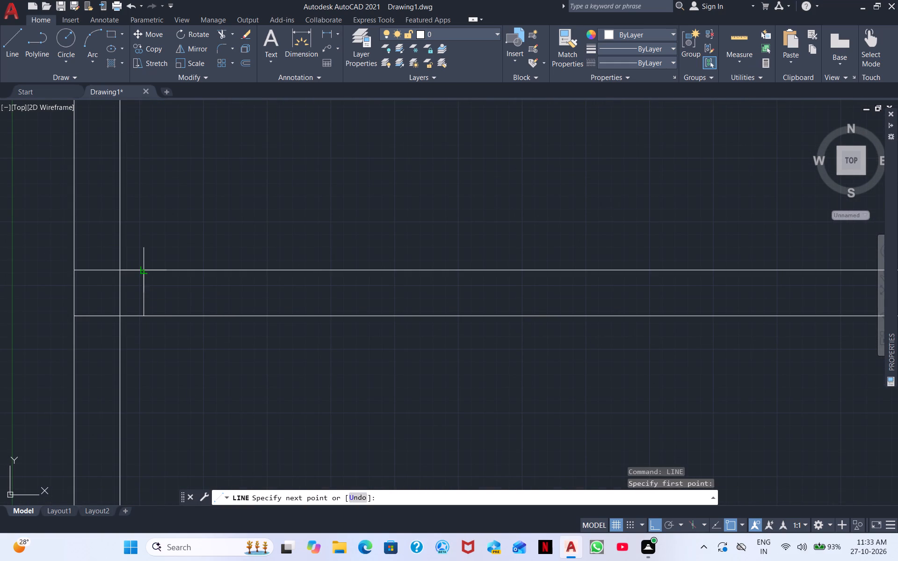
pyautogui.click(145, 270)
pyautogui.click(153, 197)
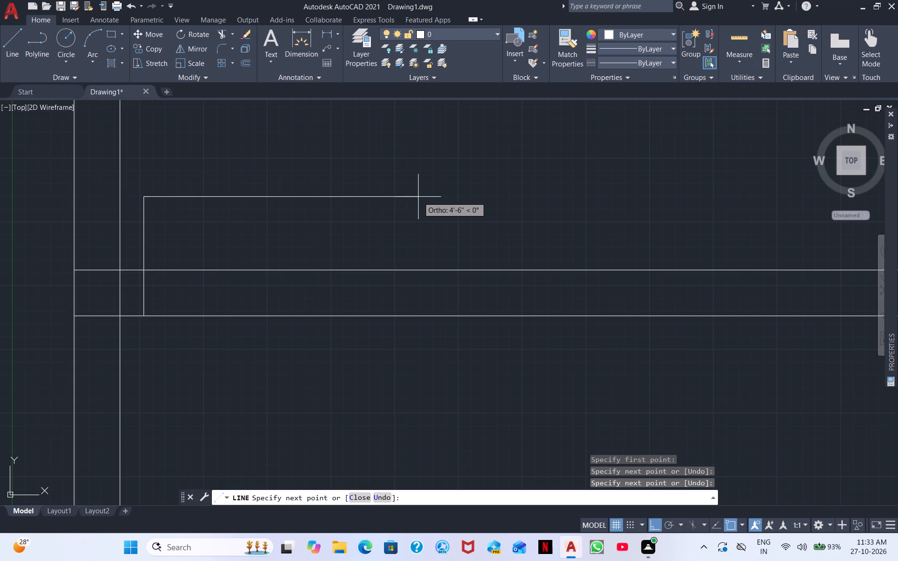
pyautogui.write("3'")
pyautogui.press('Return')
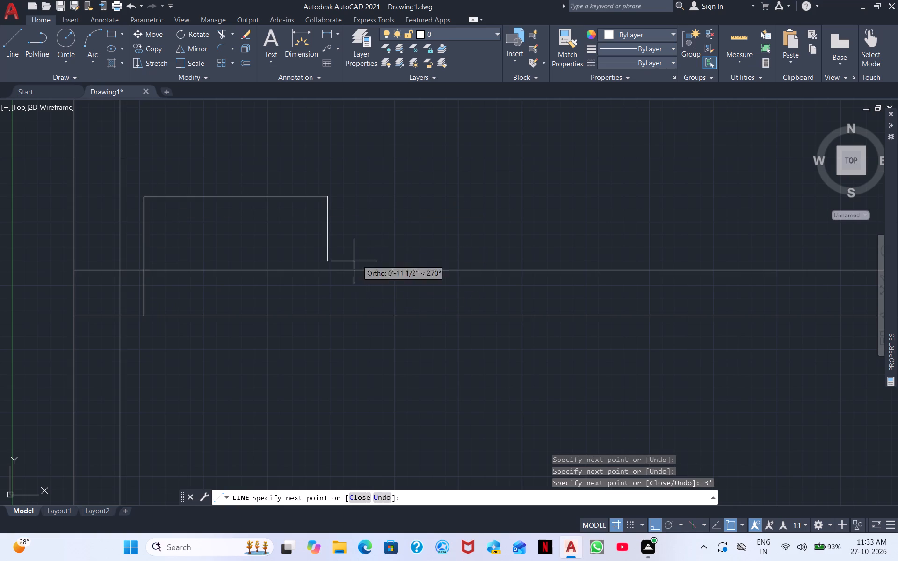
pyautogui.click(327, 274)
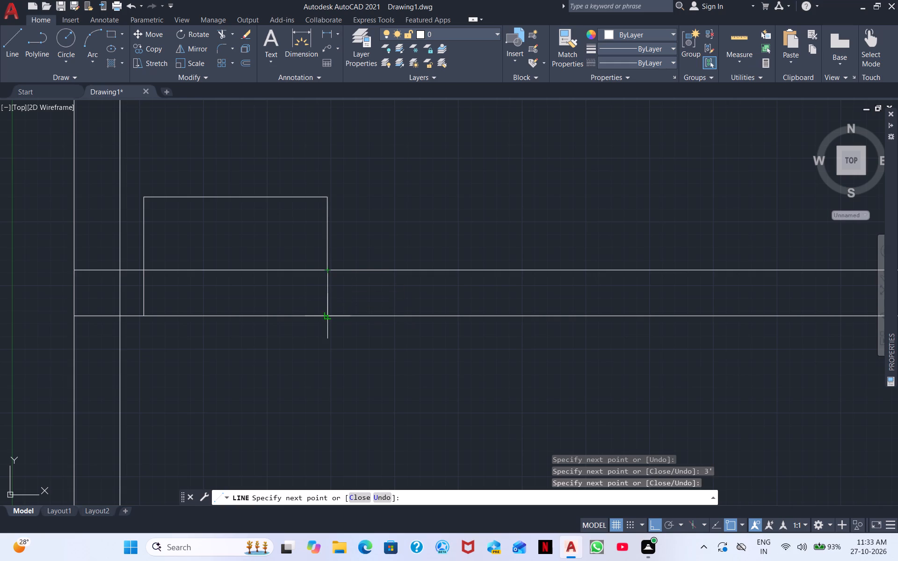
pyautogui.click(327, 314)
pyautogui.rightClick(332, 309)
pyautogui.click(364, 309)
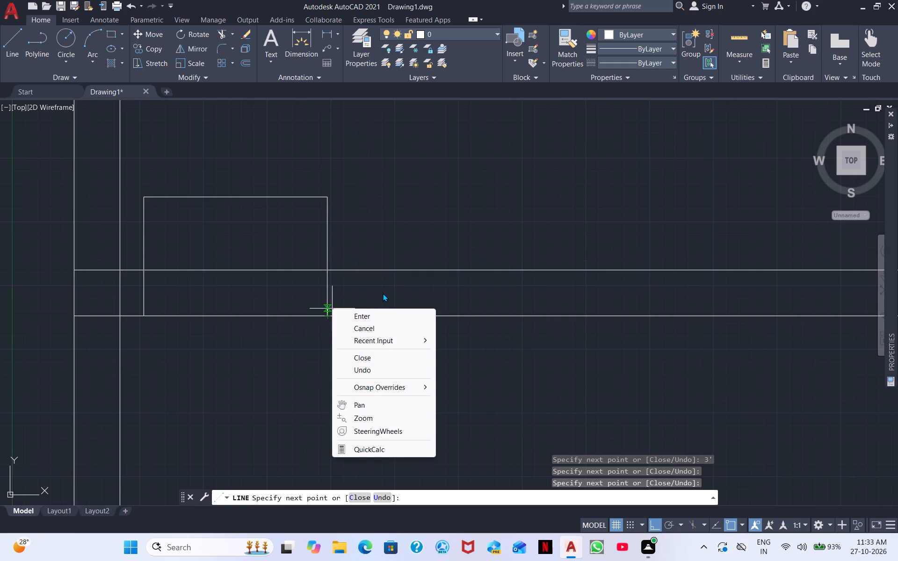
pyautogui.click(377, 316)
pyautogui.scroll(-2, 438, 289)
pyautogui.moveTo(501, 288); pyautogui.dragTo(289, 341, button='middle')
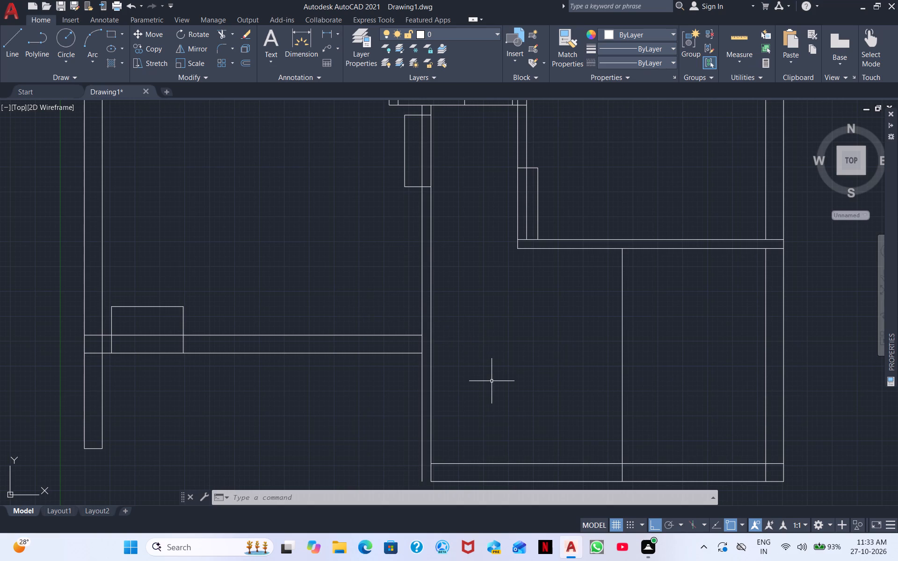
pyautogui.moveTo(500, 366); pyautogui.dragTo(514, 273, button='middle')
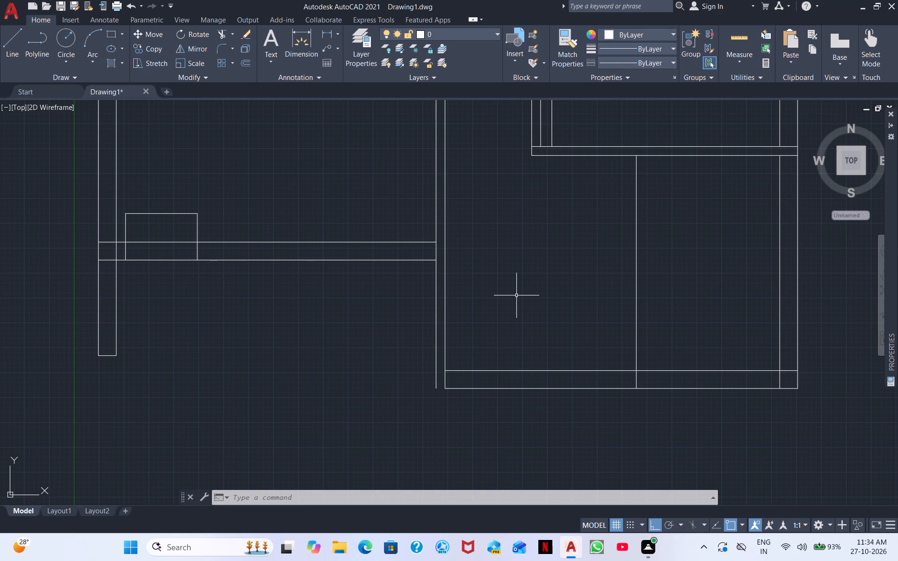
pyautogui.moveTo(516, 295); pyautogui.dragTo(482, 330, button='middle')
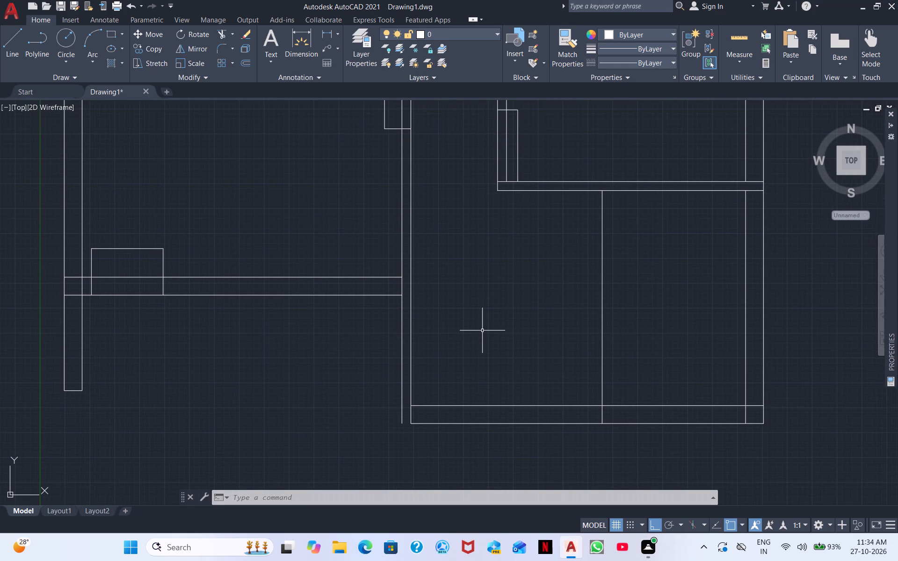
# Draw a 2' wide door-opening outline across the lower plan's small top-middle room's bottom wall, near its right end and projecting up into the room.
pyautogui.moveTo(436, 394); pyautogui.dragTo(458, 235, button='middle')
pyautogui.scroll(-3, 458, 235)
pyautogui.moveTo(470, 351); pyautogui.dragTo(415, 263, button='middle')
pyautogui.scroll(3, 396, 302)
pyautogui.moveTo(430, 318); pyautogui.dragTo(402, 227, button='middle')
pyautogui.rightClick(427, 362)
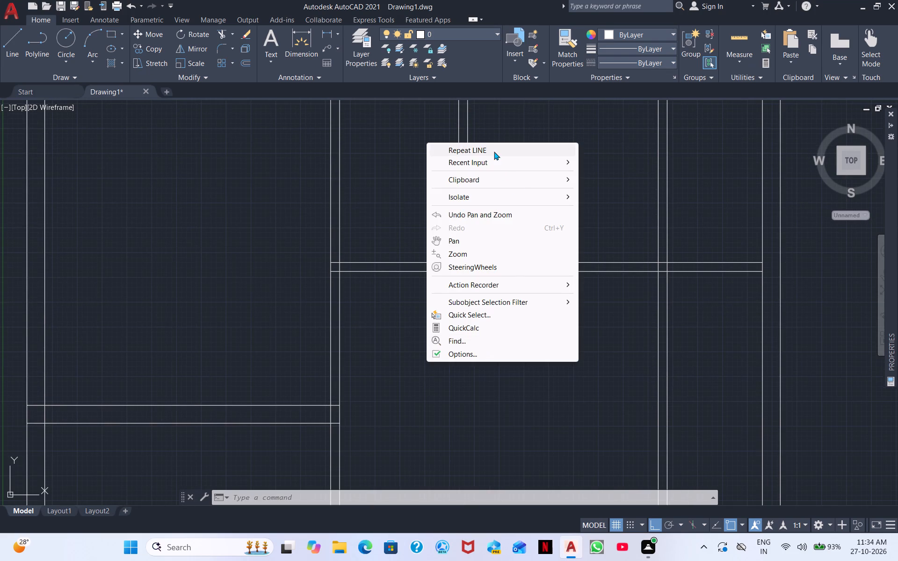
pyautogui.click(494, 151)
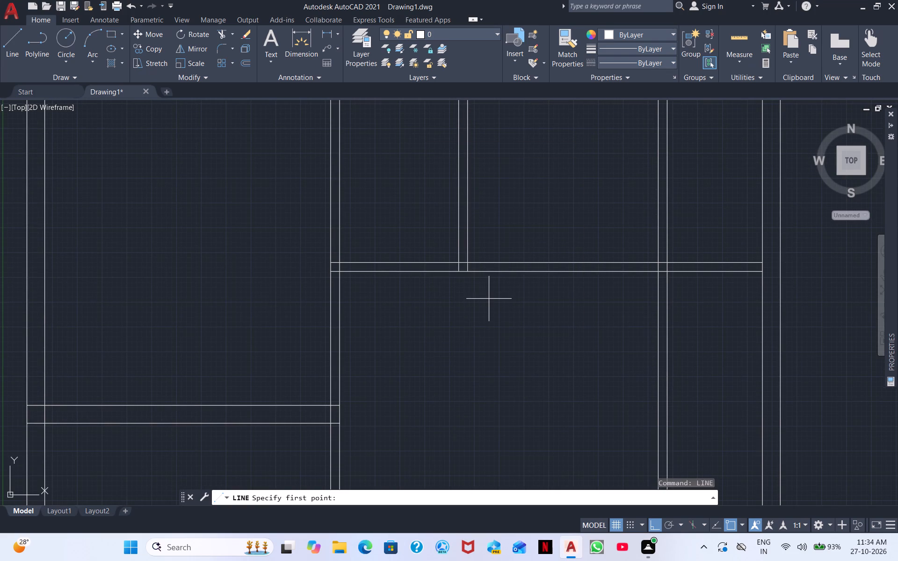
pyautogui.scroll(2, 508, 253)
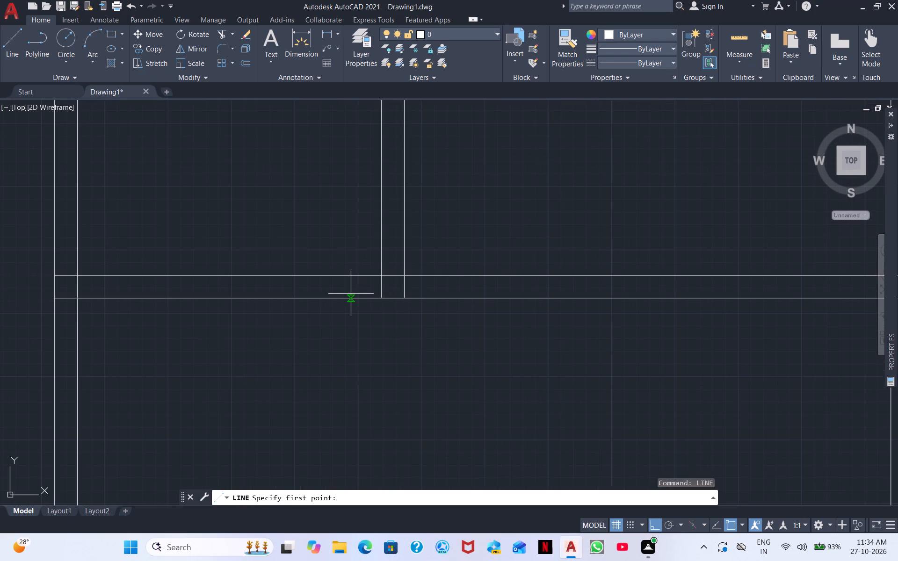
pyautogui.click(350, 298)
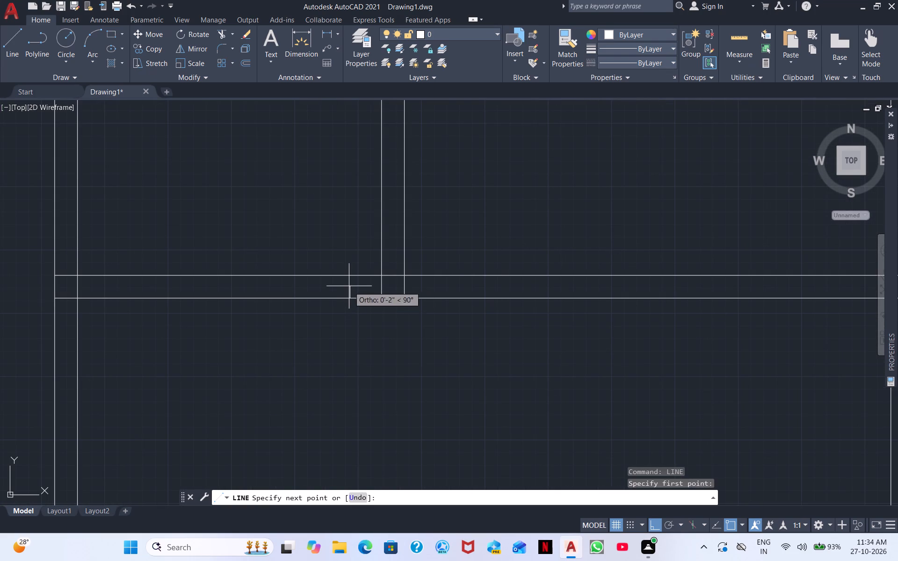
pyautogui.click(349, 278)
pyautogui.click(347, 241)
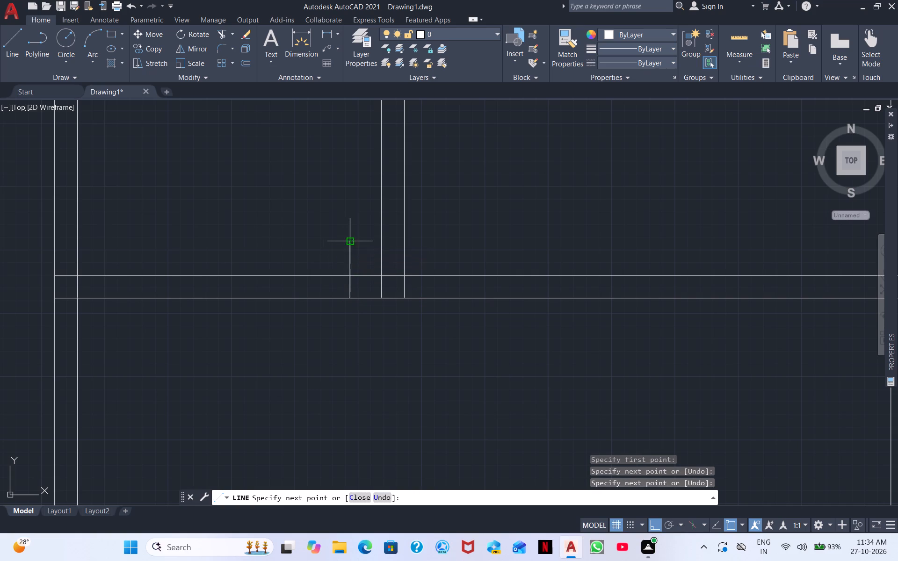
pyautogui.write("2'")
pyautogui.press('Return')
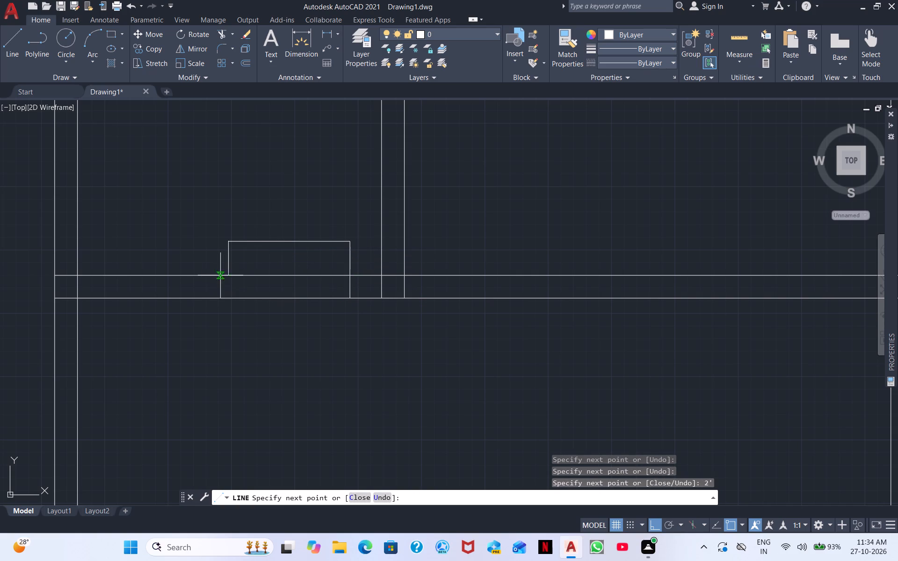
pyautogui.click(225, 275)
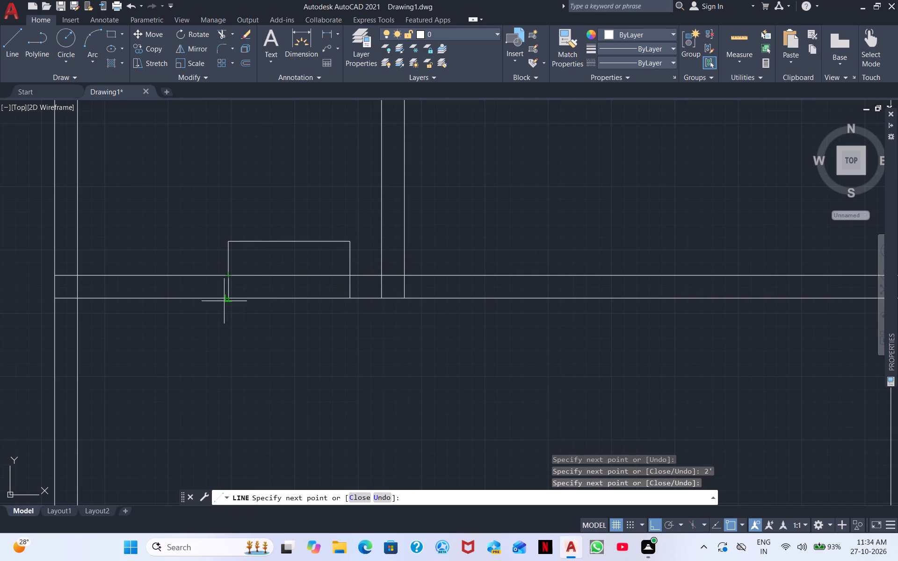
pyautogui.click(225, 298)
pyautogui.rightClick(230, 319)
pyautogui.click(253, 328)
# Draw a 3' wide door-opening outline across the adjoining wider room's bottom wall, near its left partition and projecting up into the room.
pyautogui.rightClick(464, 322)
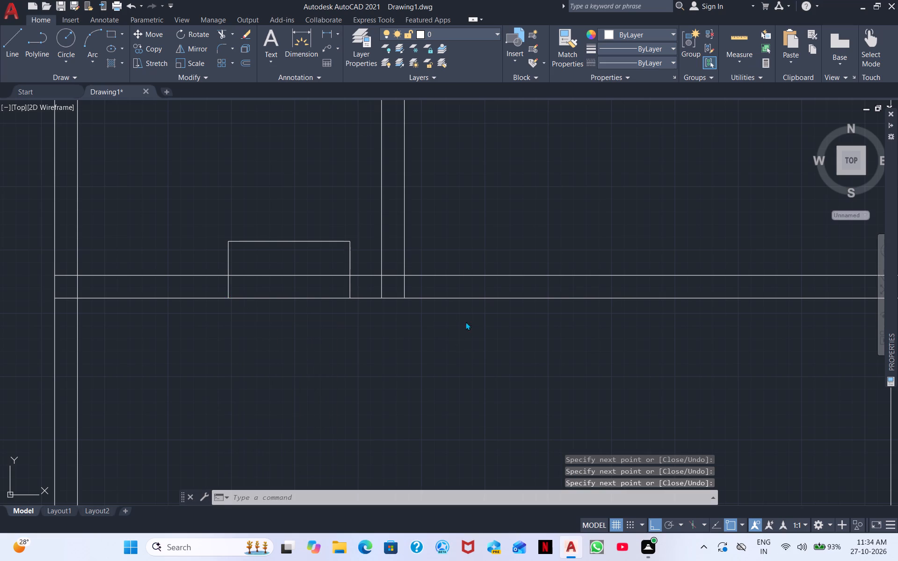
pyautogui.click(526, 104)
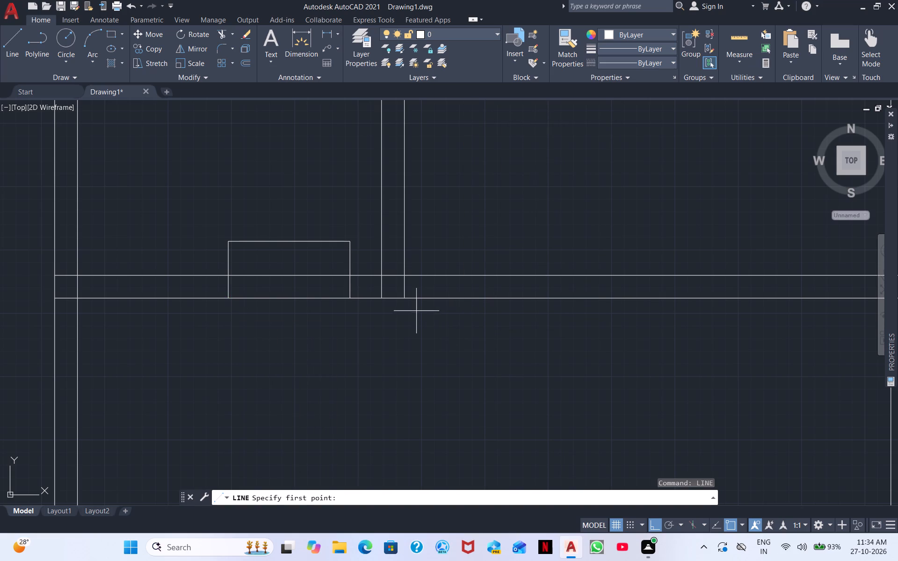
pyautogui.click(437, 297)
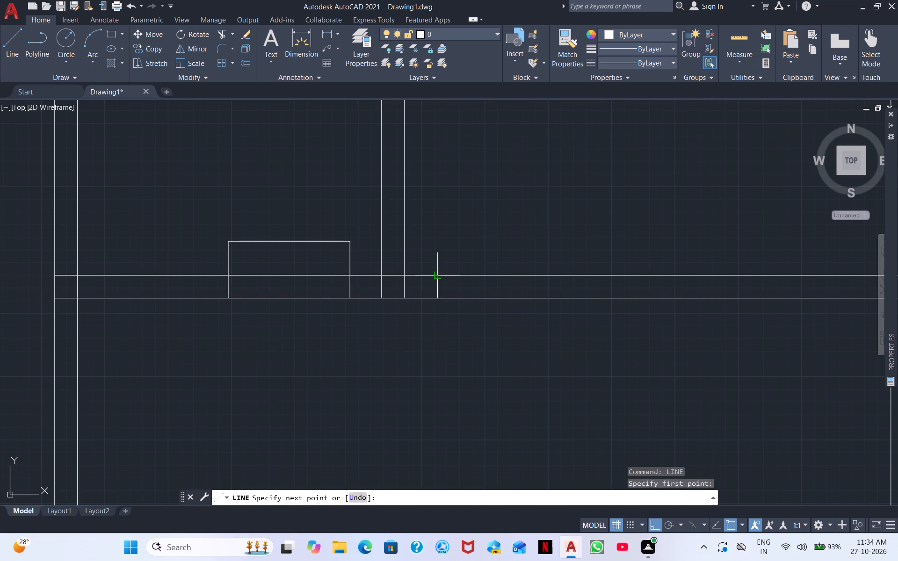
pyautogui.click(438, 277)
pyautogui.click(445, 244)
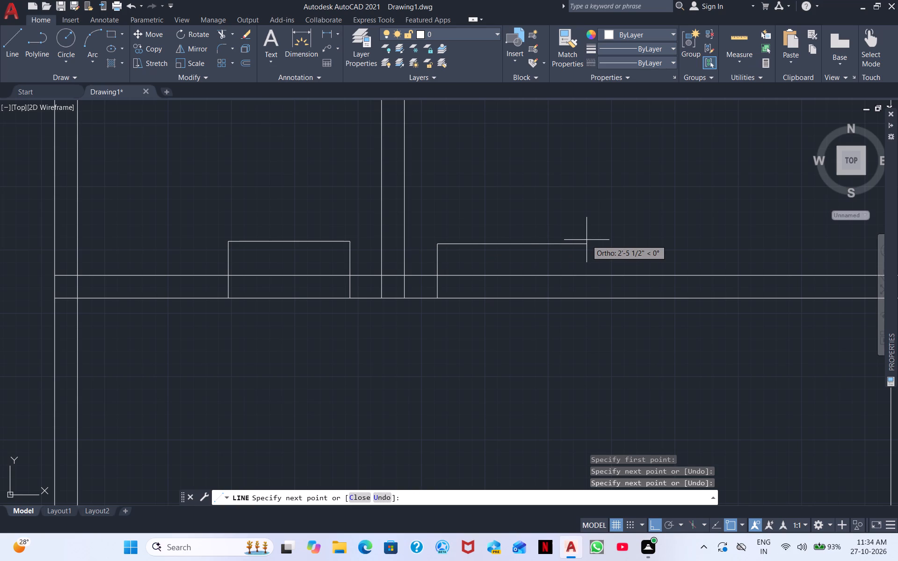
pyautogui.write("3'")
pyautogui.press('Return')
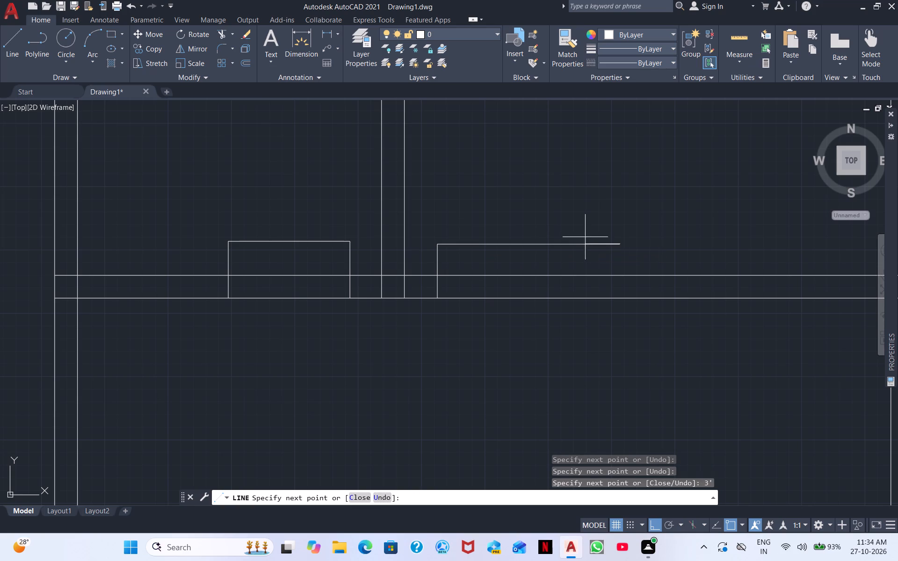
pyautogui.click(622, 273)
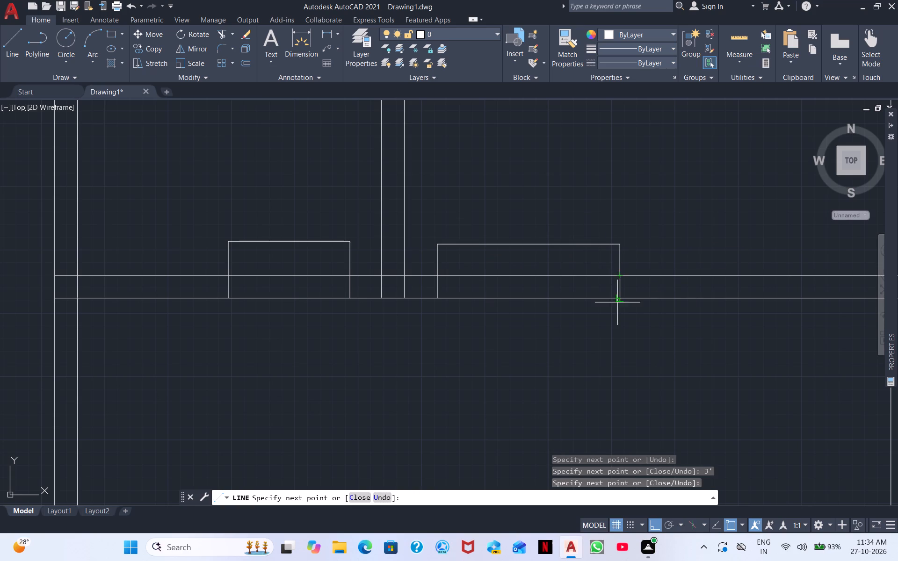
pyautogui.click(618, 301)
pyautogui.rightClick(623, 396)
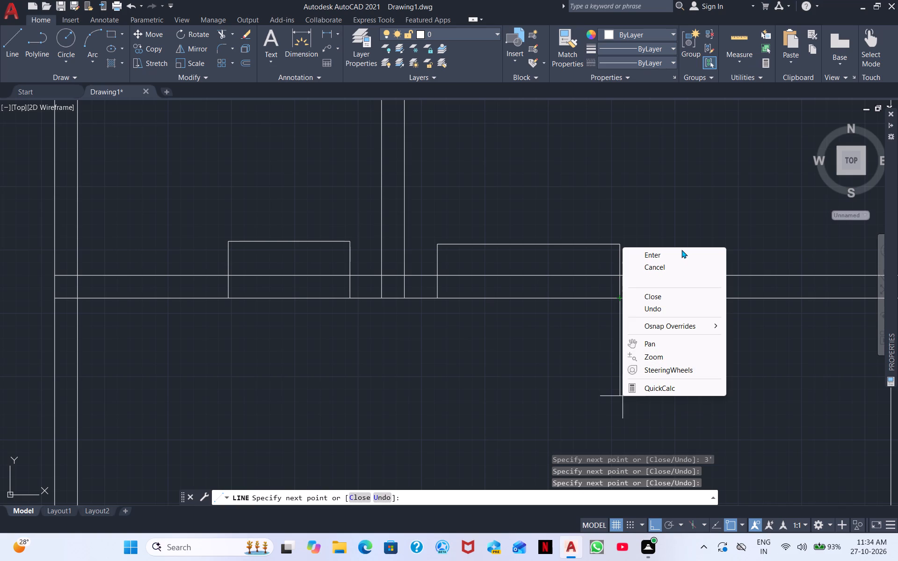
pyautogui.click(681, 250)
# Draw a door-opening outline across the narrow top-right room's bottom wall, projecting up, with its top edge made of 2' and 1' segments.
pyautogui.scroll(-3, 659, 289)
pyautogui.moveTo(687, 306); pyautogui.dragTo(535, 297, button='middle')
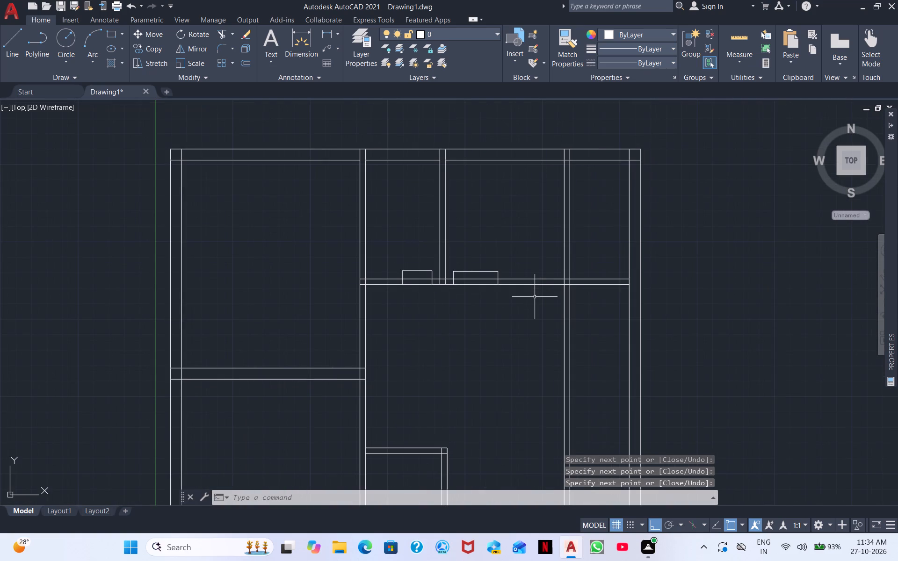
pyautogui.scroll(2, 577, 335)
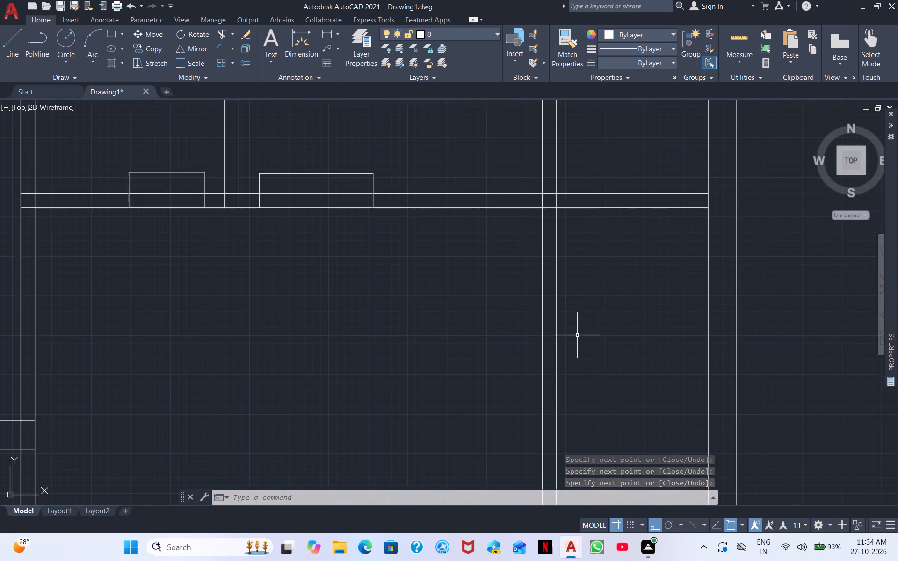
pyautogui.moveTo(580, 330); pyautogui.dragTo(463, 351, button='middle')
pyautogui.rightClick(482, 345)
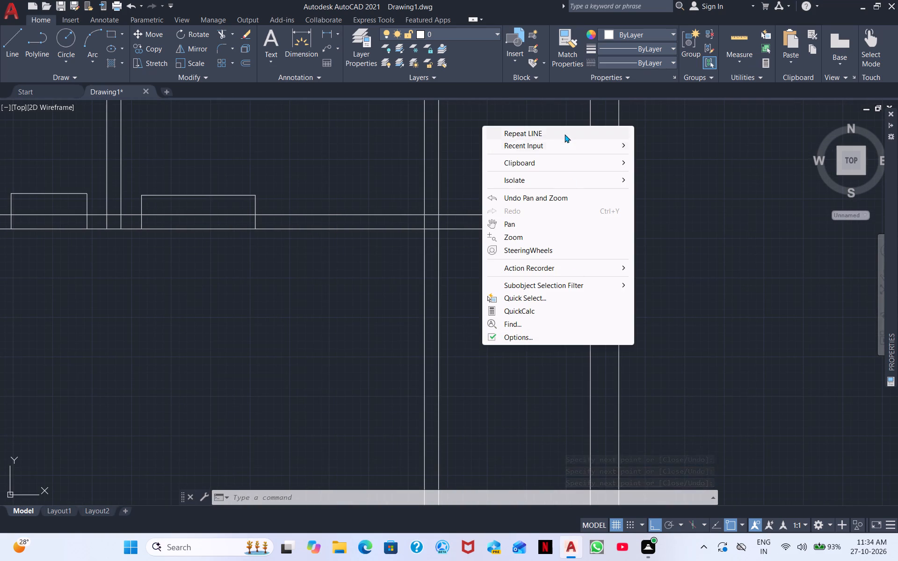
pyautogui.click(565, 134)
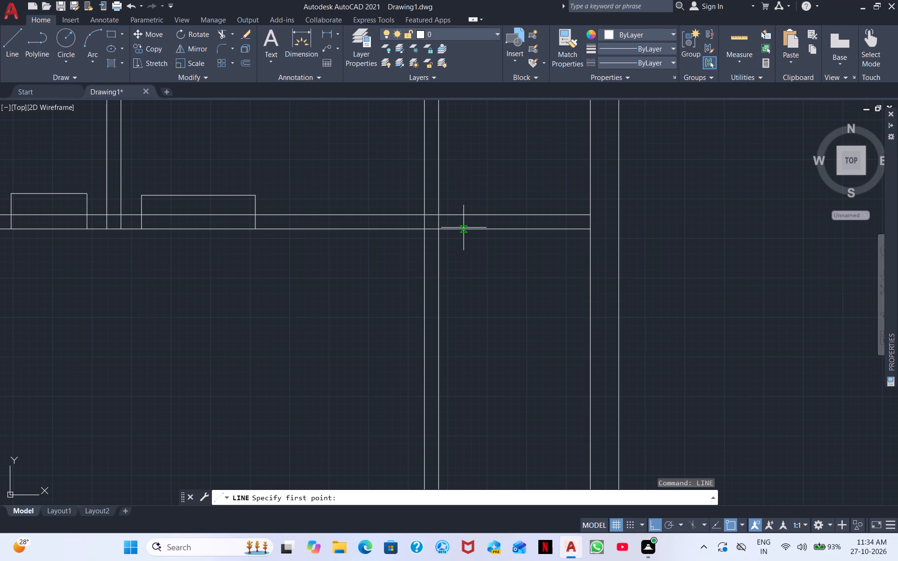
pyautogui.click(453, 227)
pyautogui.click(455, 215)
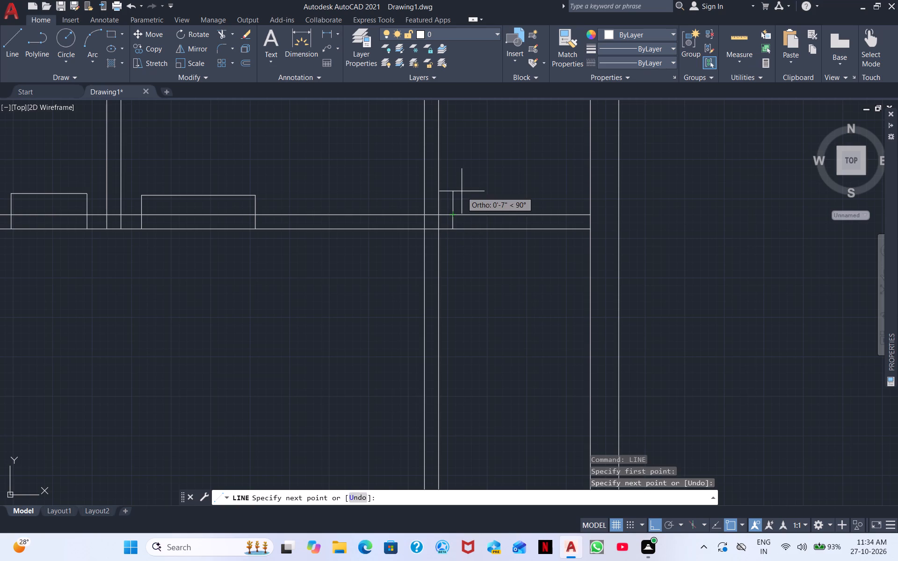
pyautogui.click(462, 191)
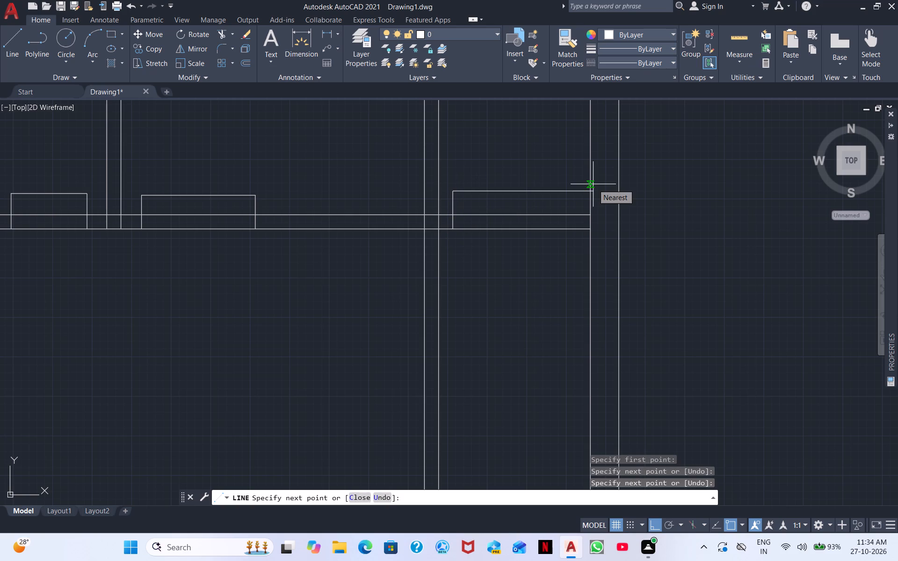
pyautogui.write("2'")
pyautogui.press('Return')
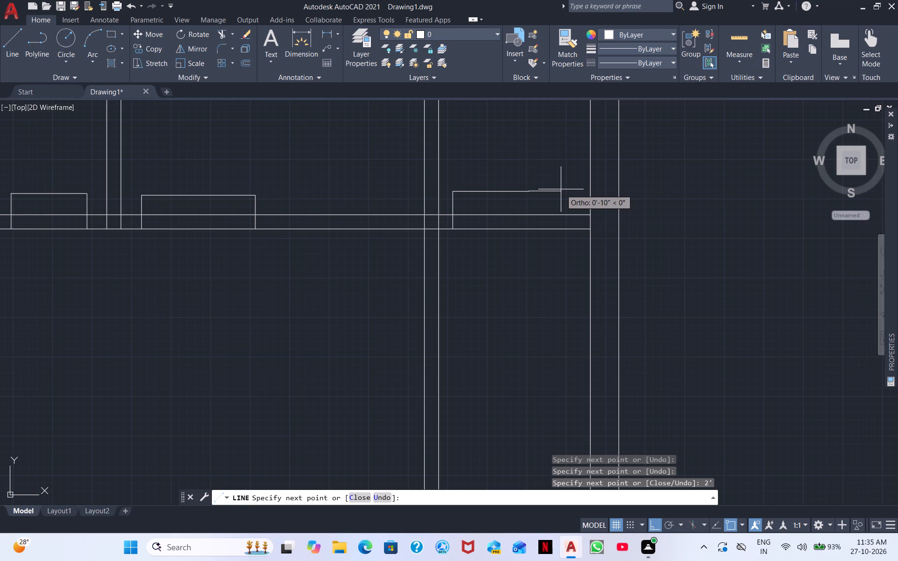
pyautogui.write("1'")
pyautogui.press('Return')
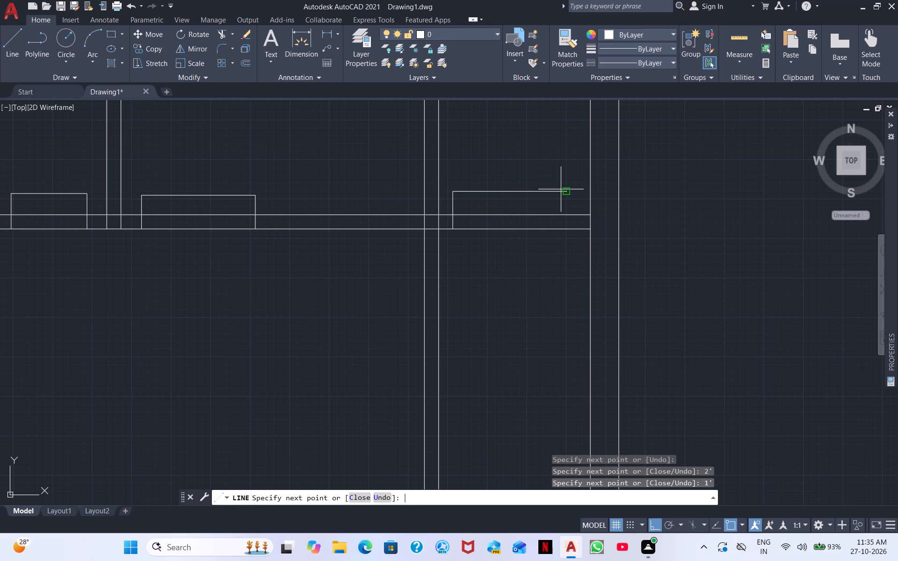
pyautogui.click(563, 214)
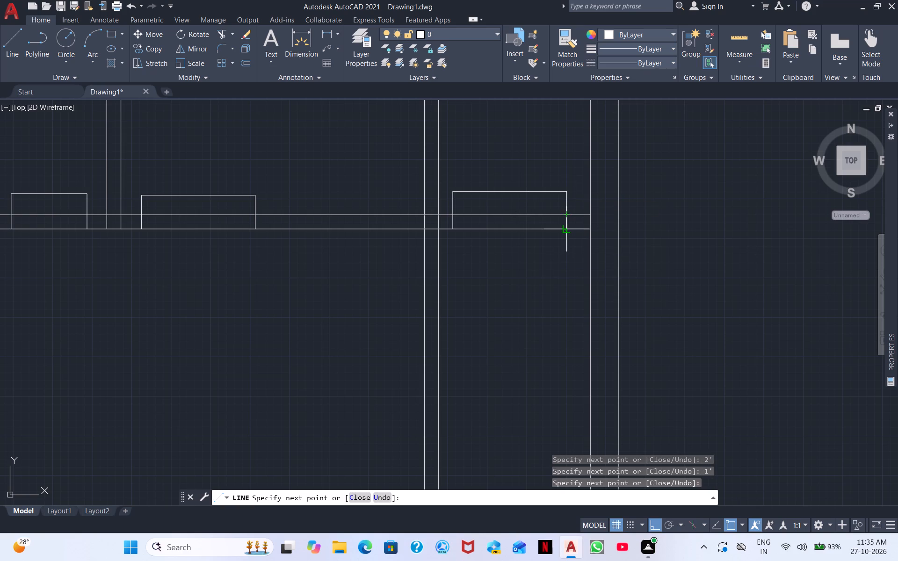
pyautogui.click(565, 230)
pyautogui.rightClick(544, 266)
pyautogui.click(579, 274)
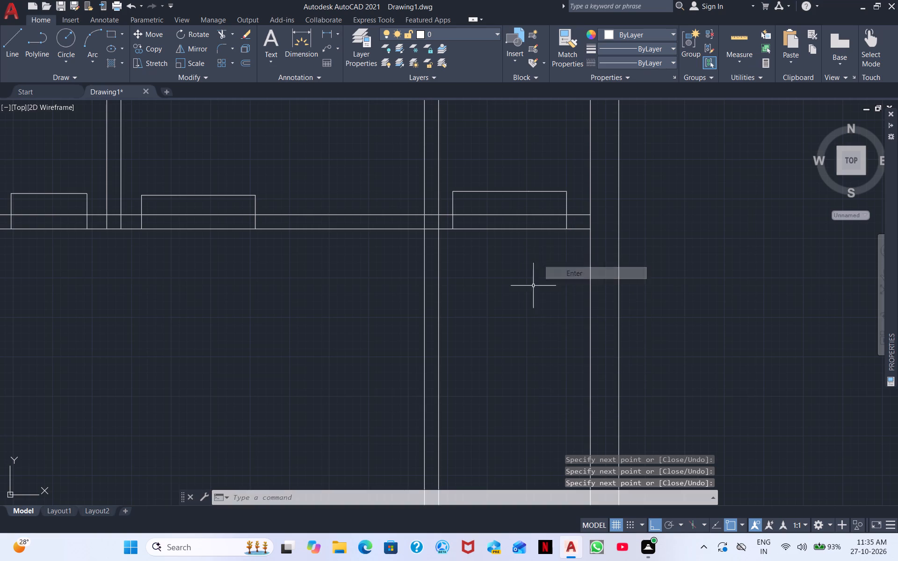
# Draw a 3' long door-opening outline across the upper-left room's right wall, just above its bottom wall and projecting into the room.
pyautogui.scroll(-2, 485, 289)
pyautogui.moveTo(474, 304); pyautogui.dragTo(530, 251, button='middle')
pyautogui.scroll(-1, 530, 251)
pyautogui.moveTo(493, 296); pyautogui.dragTo(600, 280, button='middle')
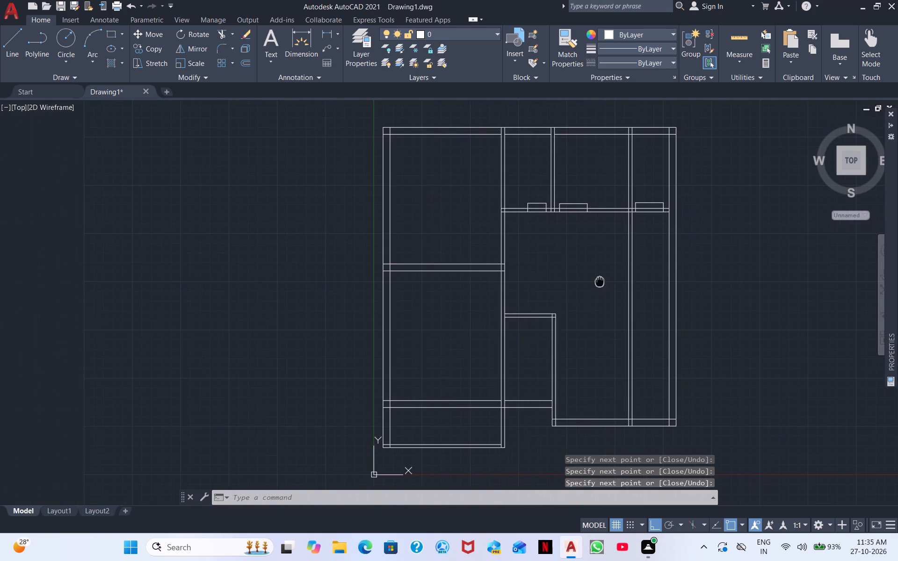
pyautogui.moveTo(600, 280); pyautogui.dragTo(600, 280, button='middle')
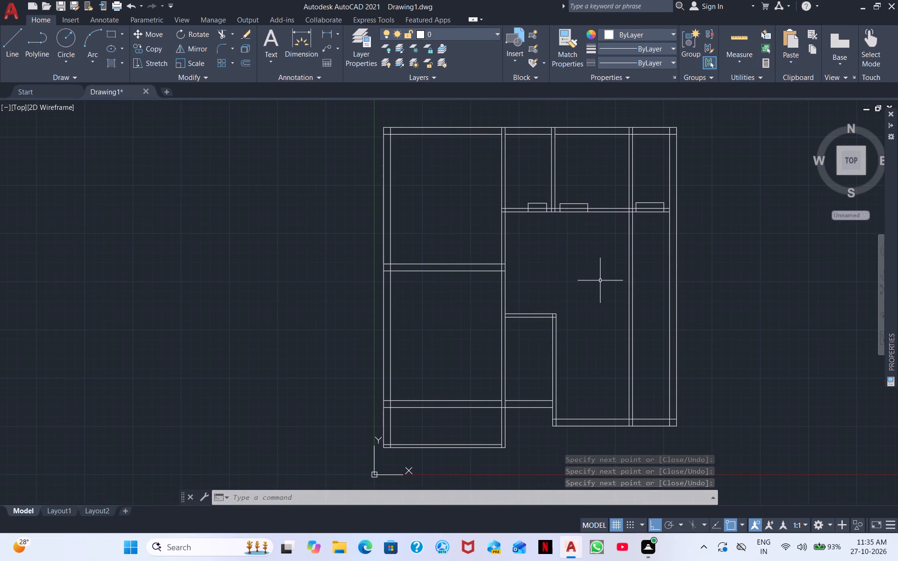
pyautogui.scroll(2, 497, 279)
pyautogui.rightClick(588, 249)
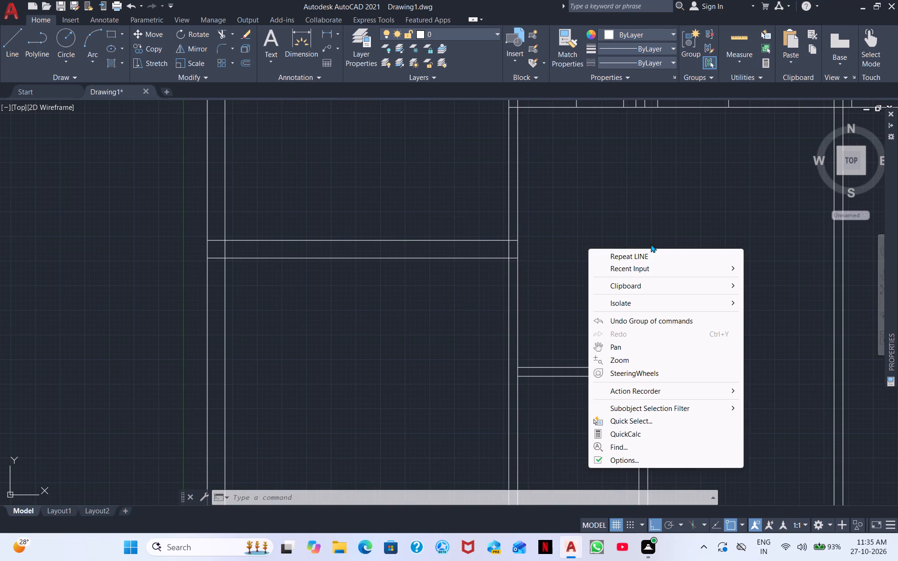
pyautogui.click(654, 249)
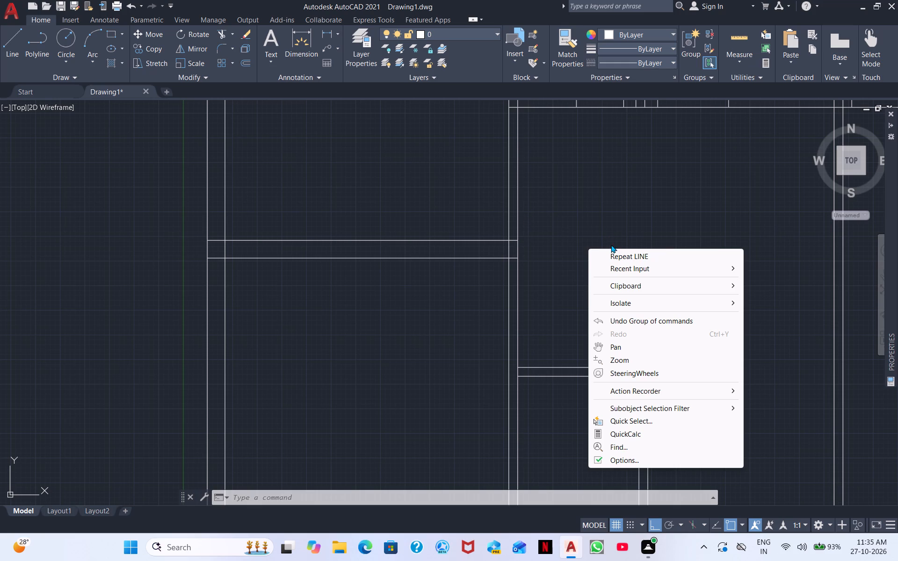
pyautogui.click(616, 253)
pyautogui.scroll(3, 470, 201)
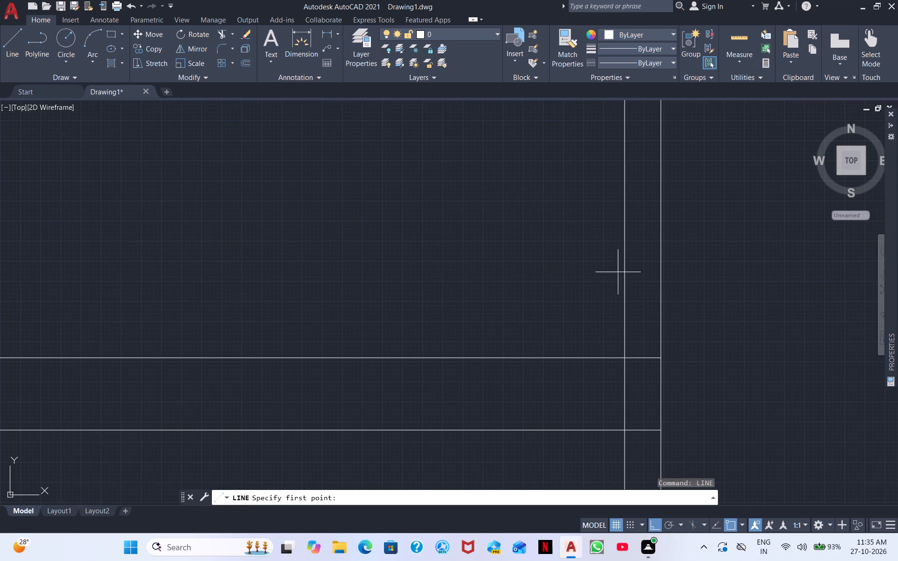
pyautogui.click(659, 320)
pyautogui.click(623, 316)
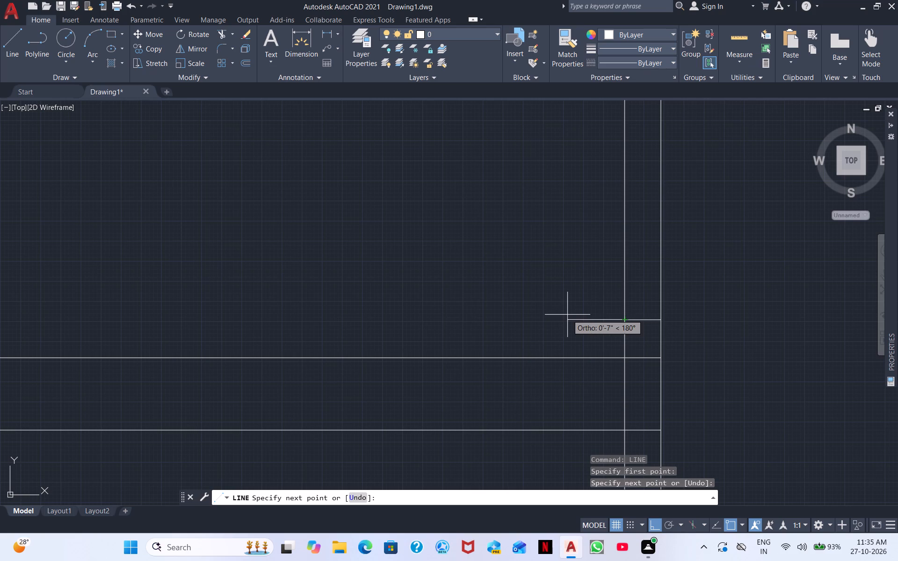
pyautogui.click(567, 316)
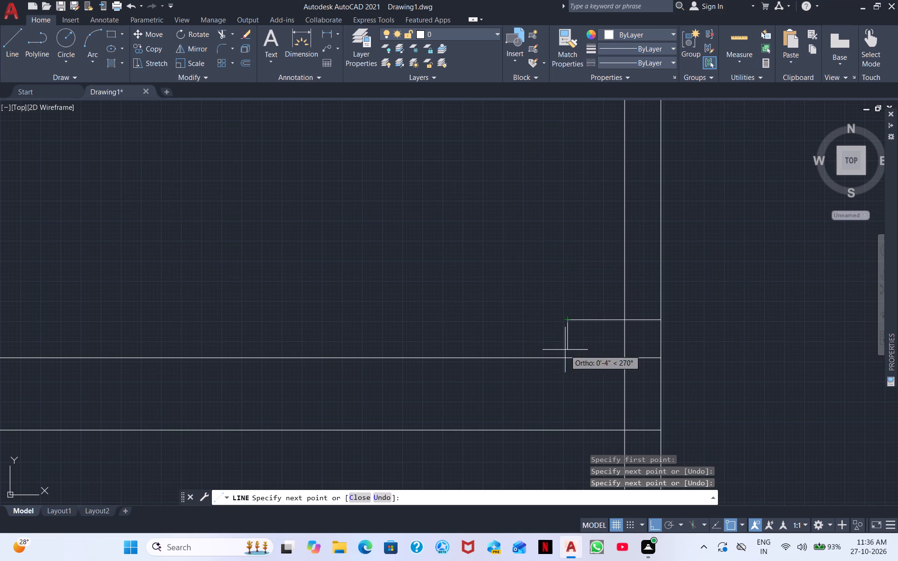
pyautogui.scroll(-1, 570, 262)
pyautogui.moveTo(564, 253); pyautogui.dragTo(537, 347, button='middle')
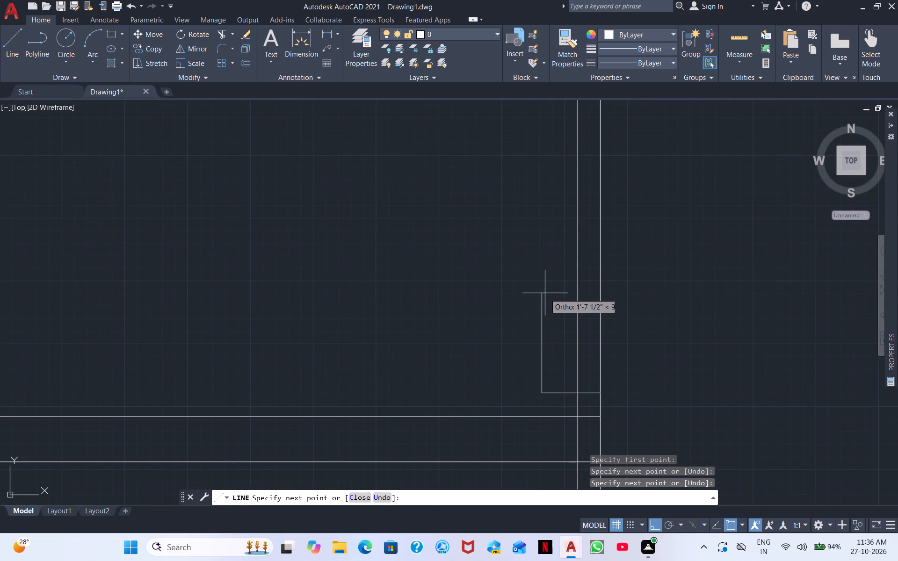
pyautogui.write("3'")
pyautogui.press('Return')
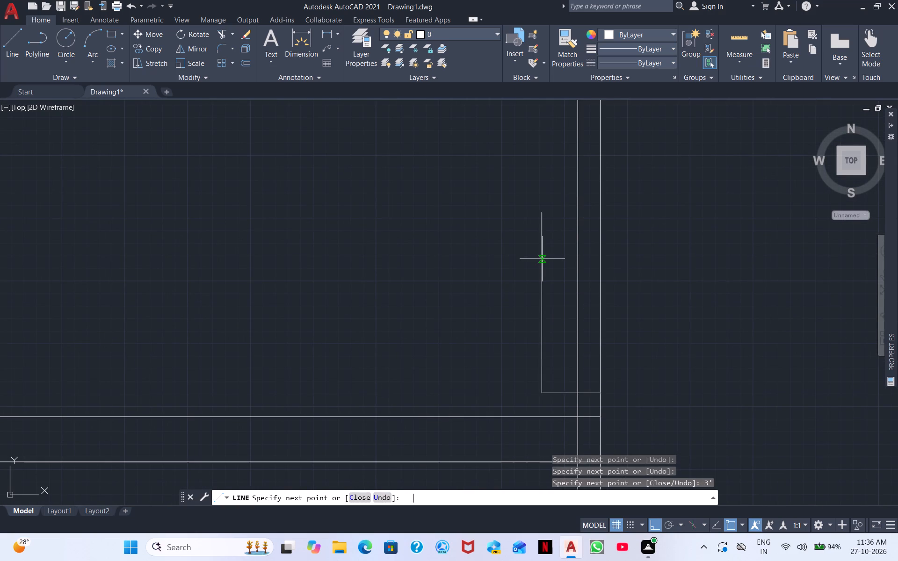
pyautogui.click(576, 212)
pyautogui.click(602, 211)
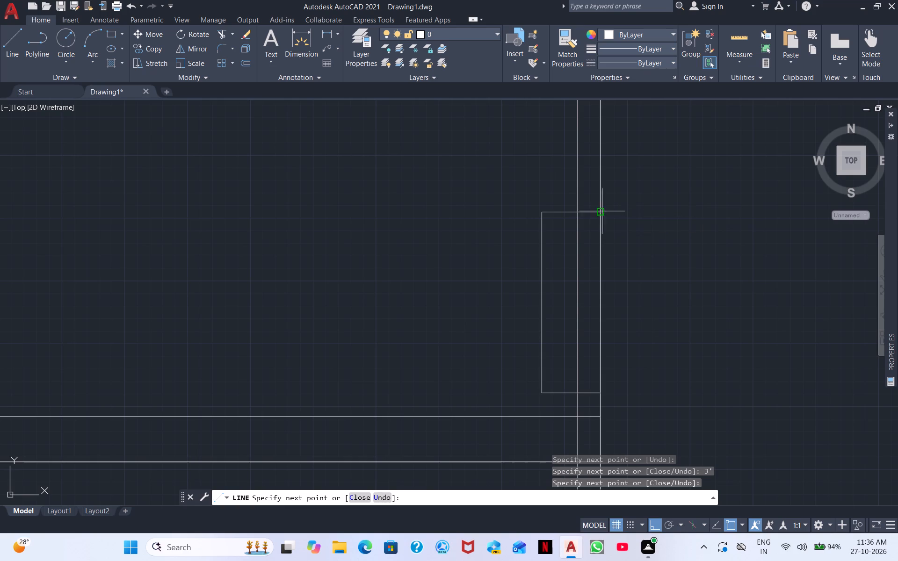
pyautogui.press('Escape')
pyautogui.scroll(-3, 588, 214)
pyautogui.moveTo(646, 243); pyautogui.dragTo(454, 280, button='middle')
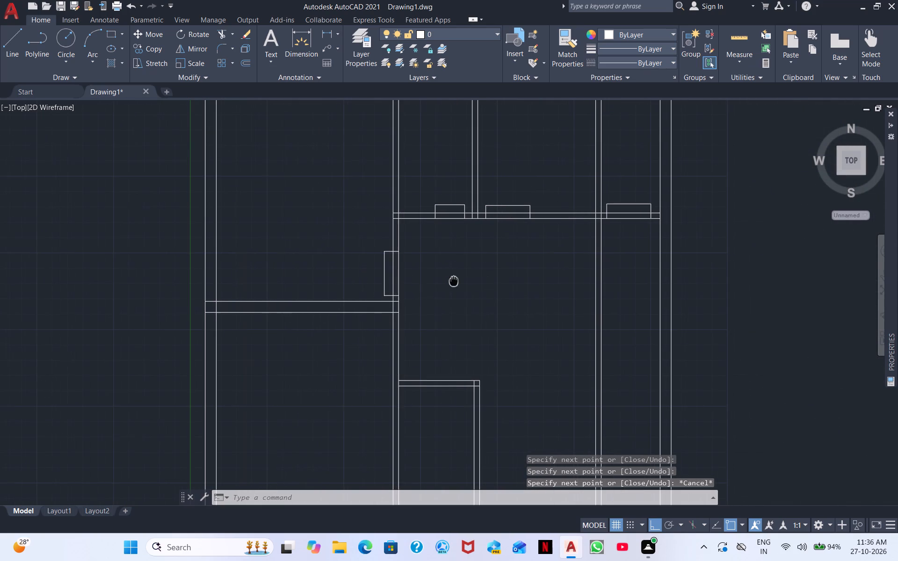
# Draw a 3' long door-opening outline across the lower-left room's right wall, just below its top wall and projecting into the room.
pyautogui.moveTo(454, 280); pyautogui.dragTo(453, 280, button='middle')
pyautogui.scroll(1, 449, 274)
pyautogui.moveTo(447, 309); pyautogui.dragTo(435, 236, button='middle')
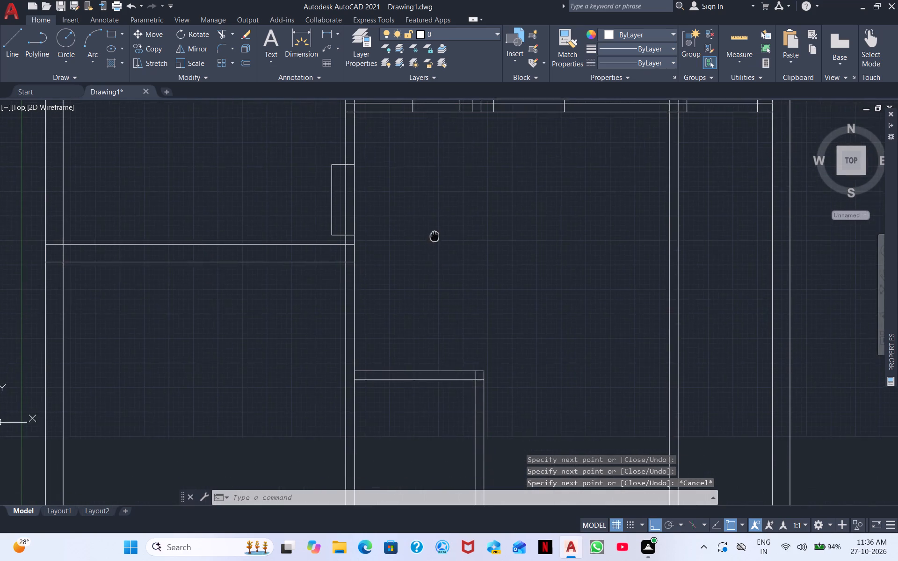
pyautogui.moveTo(435, 236); pyautogui.dragTo(433, 233, button='middle')
pyautogui.rightClick(439, 233)
pyautogui.click(505, 241)
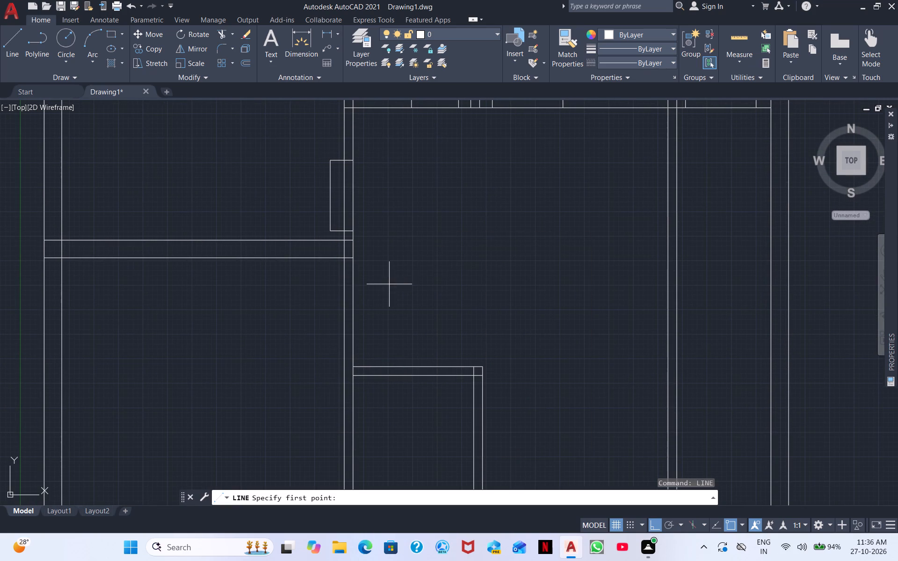
pyautogui.scroll(2, 389, 284)
pyautogui.moveTo(389, 284); pyautogui.dragTo(466, 215, button='middle')
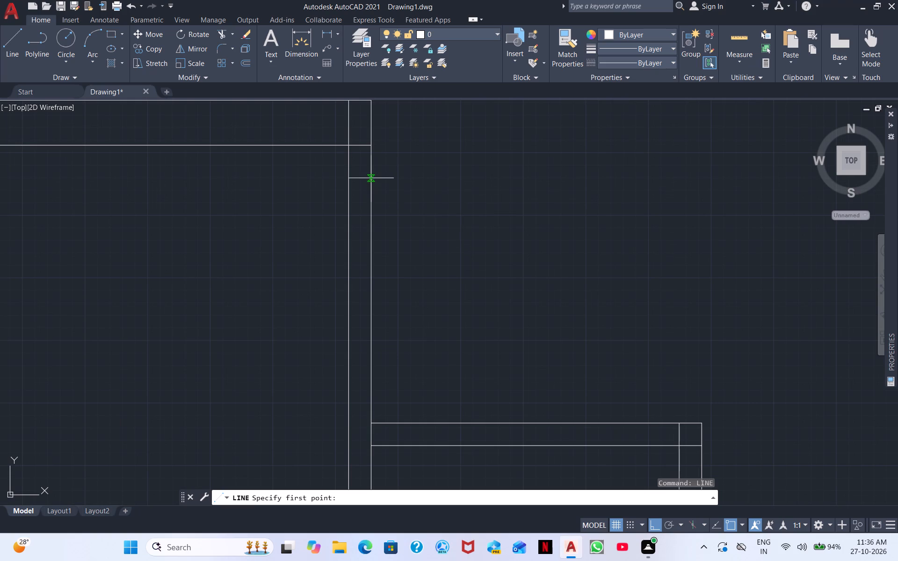
pyautogui.click(371, 176)
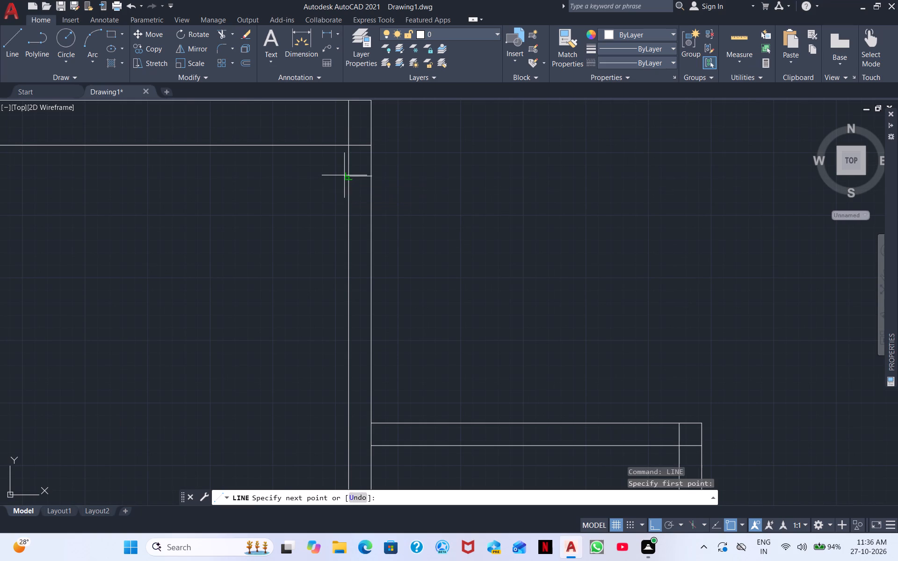
pyautogui.click(344, 175)
pyautogui.click(292, 189)
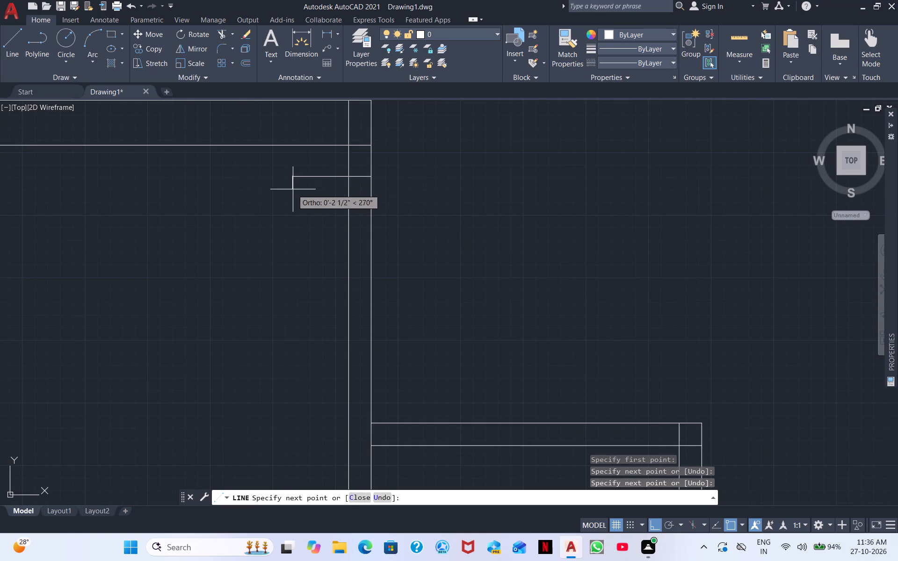
pyautogui.write("3'")
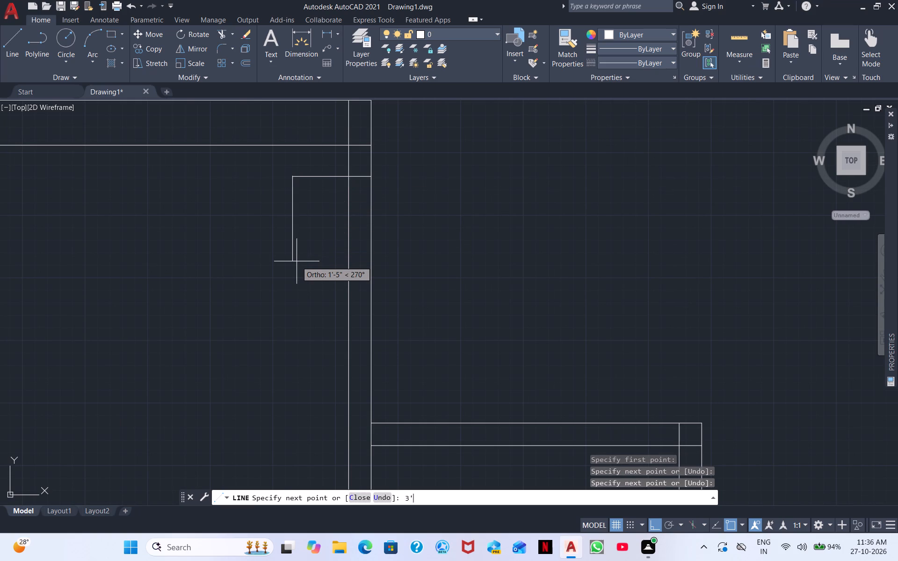
pyautogui.press('Return')
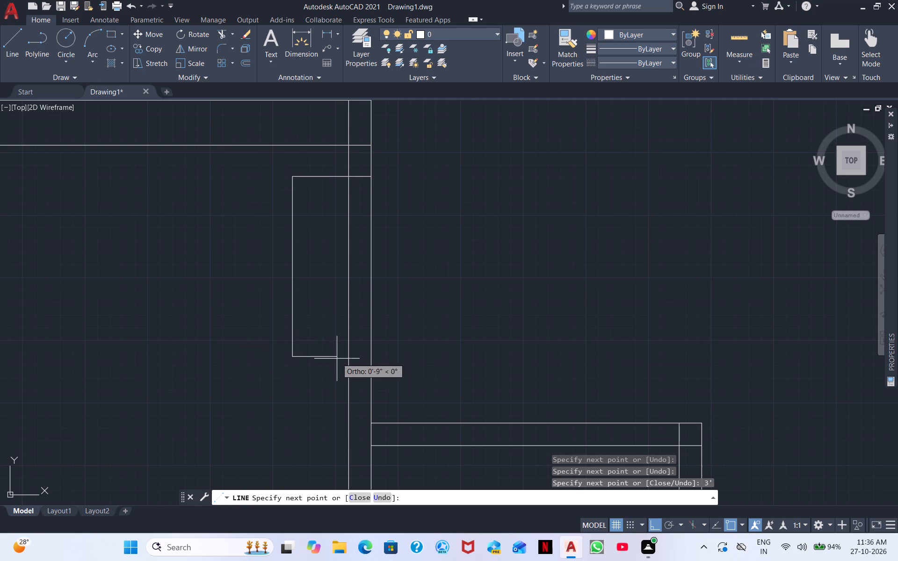
pyautogui.click(348, 358)
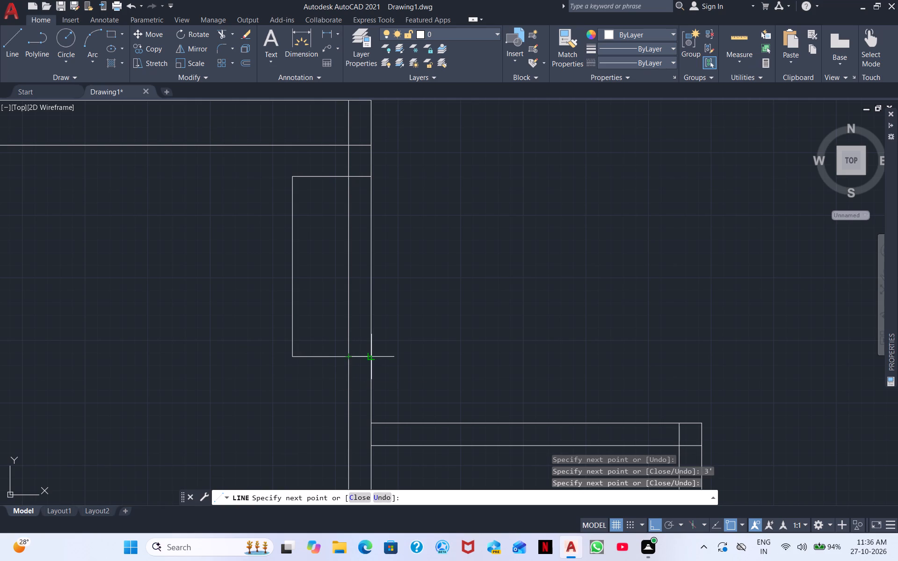
pyautogui.click(369, 360)
pyautogui.press('Escape')
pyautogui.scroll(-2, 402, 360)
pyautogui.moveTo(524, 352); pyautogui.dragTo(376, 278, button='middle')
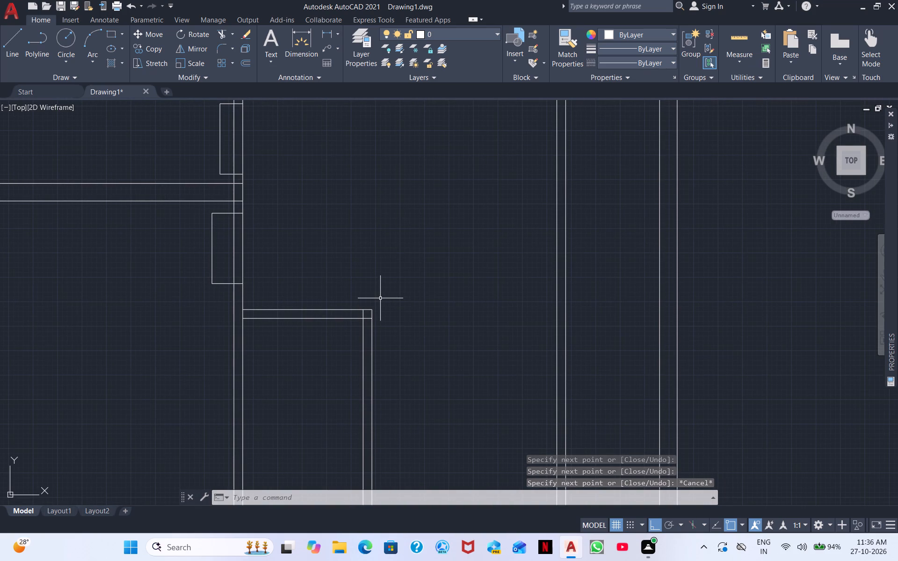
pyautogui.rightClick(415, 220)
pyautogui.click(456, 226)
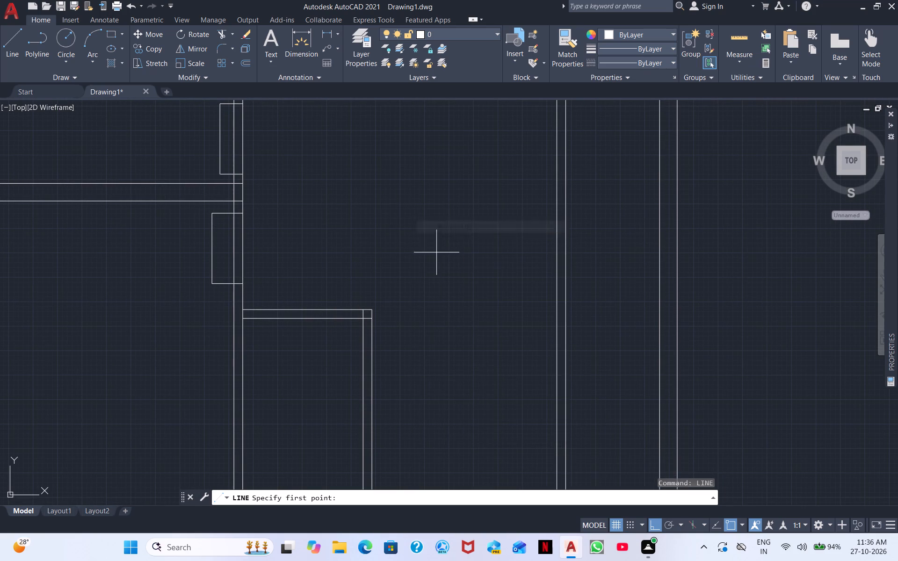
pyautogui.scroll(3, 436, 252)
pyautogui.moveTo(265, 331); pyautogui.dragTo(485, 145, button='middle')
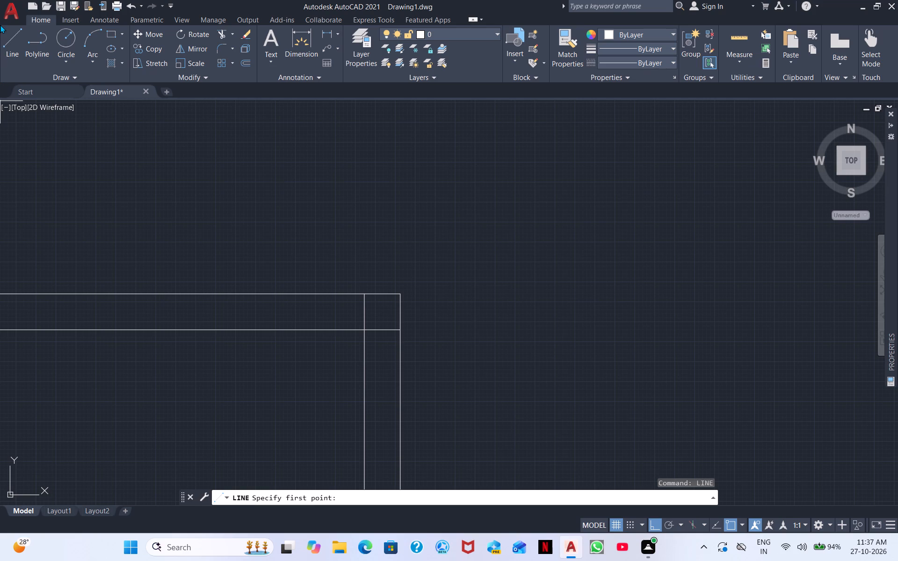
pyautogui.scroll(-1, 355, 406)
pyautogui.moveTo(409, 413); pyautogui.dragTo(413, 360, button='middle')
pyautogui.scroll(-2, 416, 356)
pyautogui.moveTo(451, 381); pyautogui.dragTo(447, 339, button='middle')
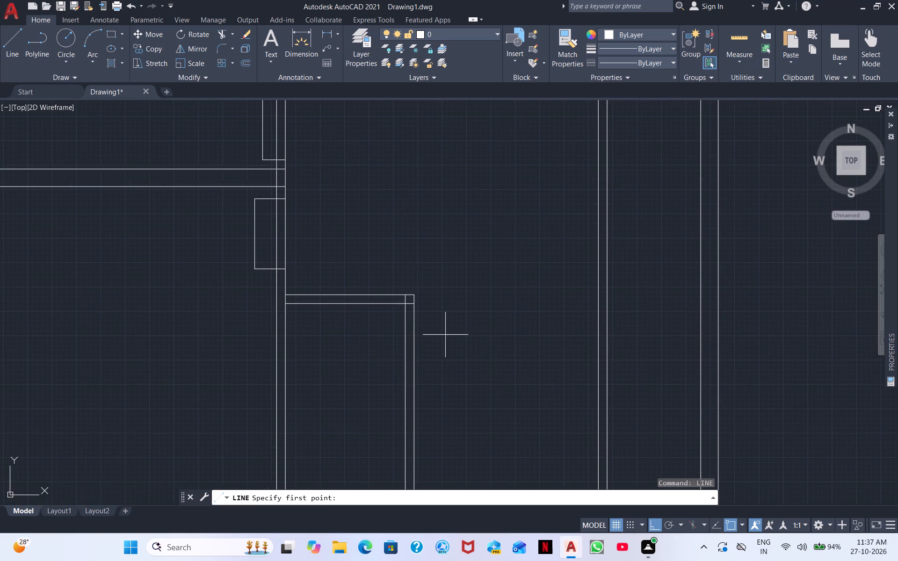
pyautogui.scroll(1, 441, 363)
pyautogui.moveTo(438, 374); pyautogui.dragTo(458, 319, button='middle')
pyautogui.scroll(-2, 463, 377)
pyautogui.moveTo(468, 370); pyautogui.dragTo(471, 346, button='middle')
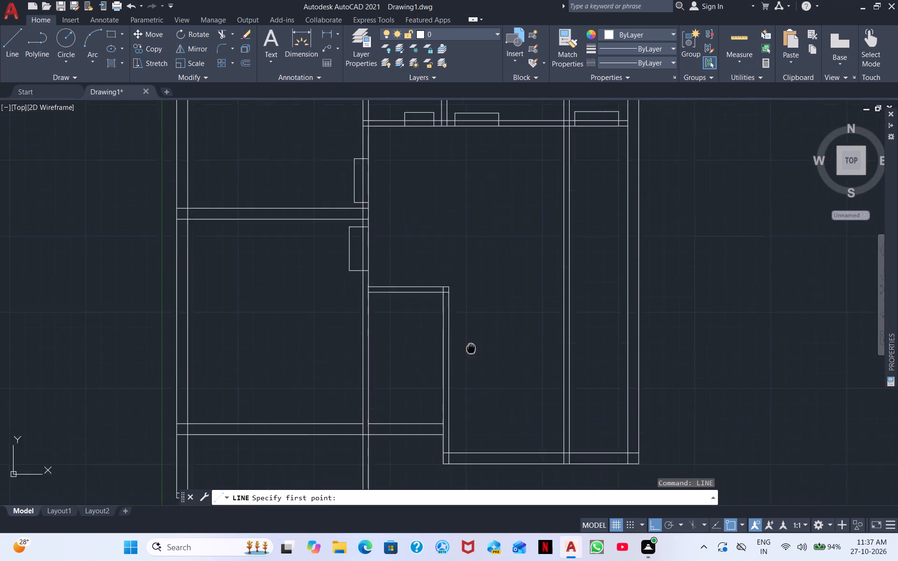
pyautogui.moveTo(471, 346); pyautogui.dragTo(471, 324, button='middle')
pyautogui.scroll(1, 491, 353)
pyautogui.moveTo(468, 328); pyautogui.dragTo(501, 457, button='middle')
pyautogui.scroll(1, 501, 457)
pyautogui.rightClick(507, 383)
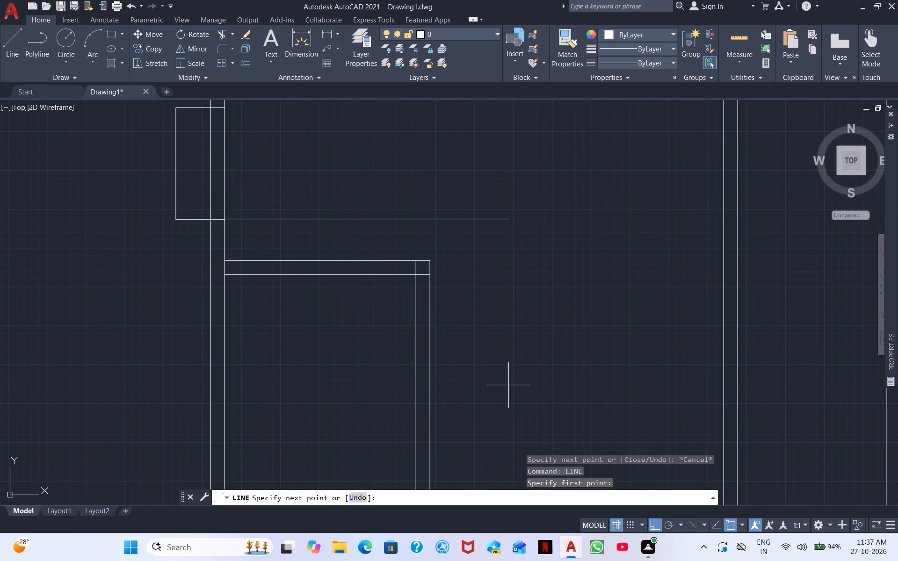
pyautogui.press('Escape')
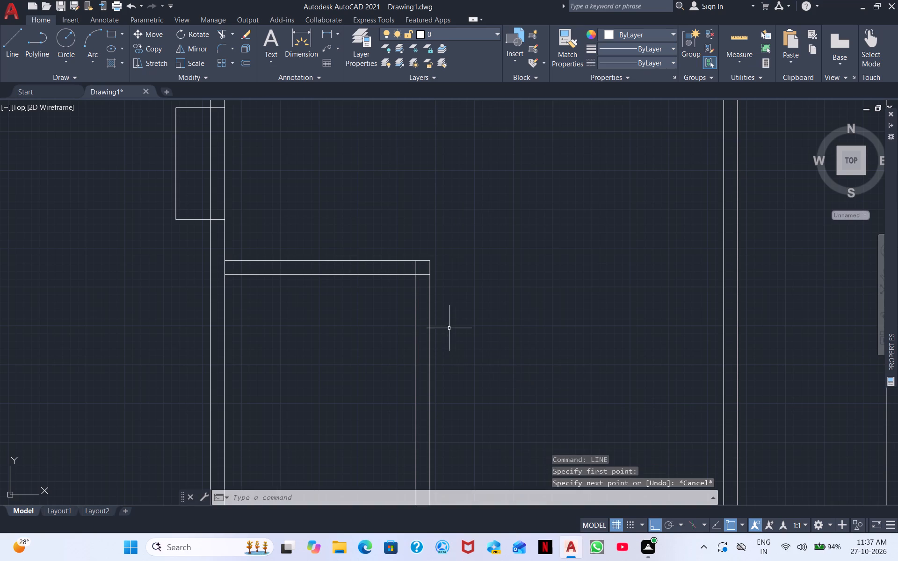
# Draw a 2' wide door-opening outline across the small lower-middle room's top wall, near its right end and projecting down into the room.
pyautogui.rightClick(448, 328)
pyautogui.click(536, 113)
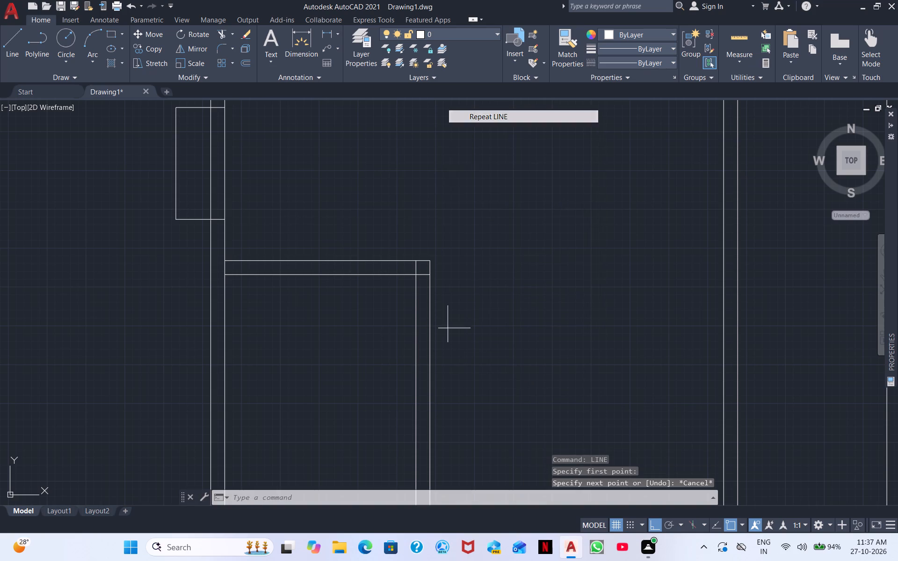
pyautogui.click(396, 261)
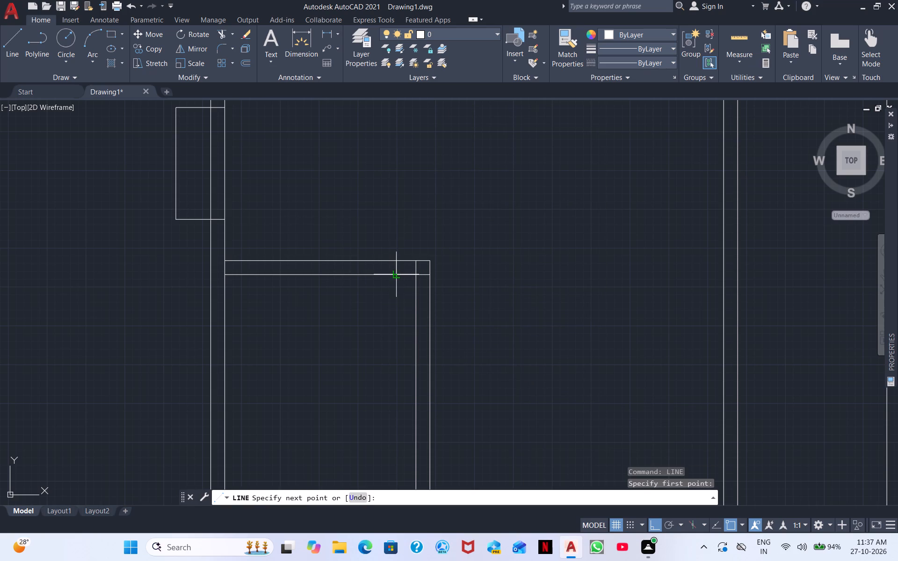
pyautogui.click(398, 277)
pyautogui.click(394, 295)
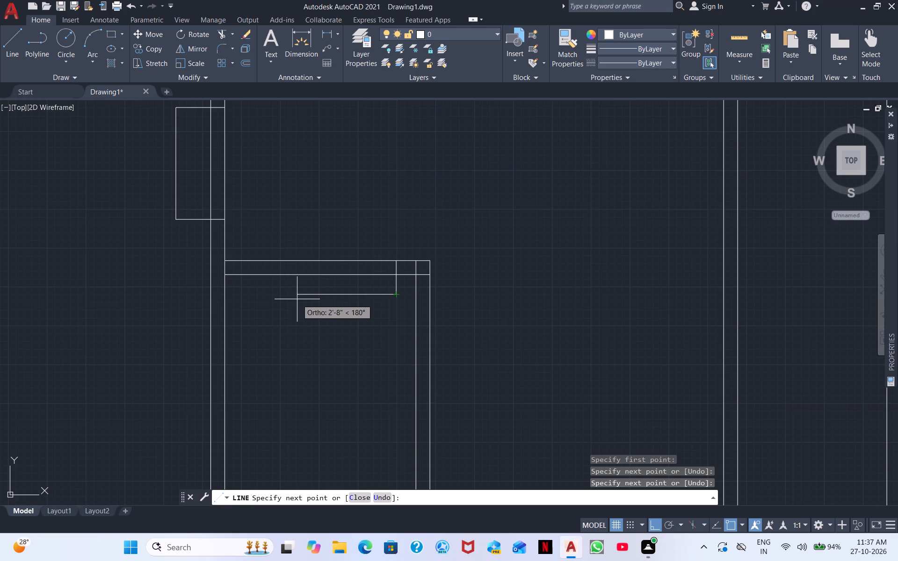
pyautogui.write("2'")
pyautogui.press('Return')
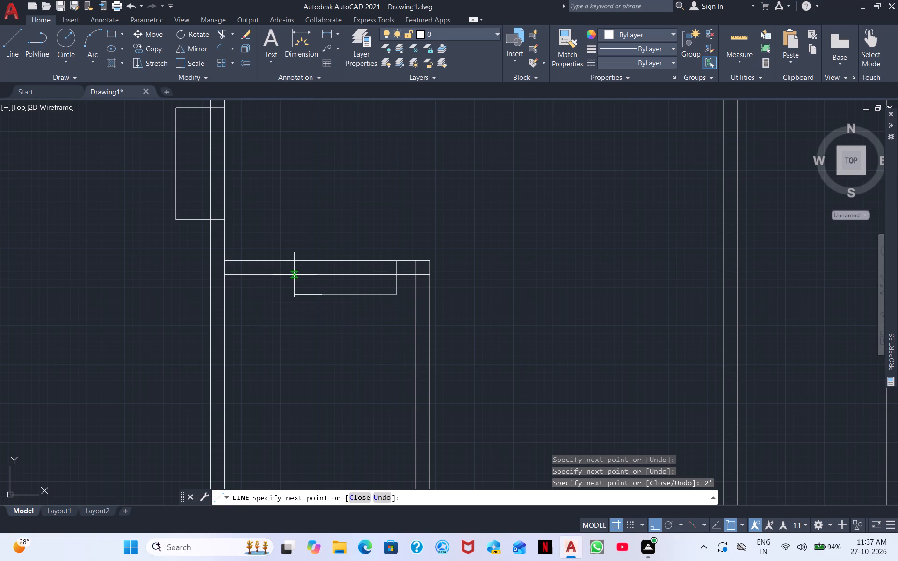
pyautogui.click(317, 274)
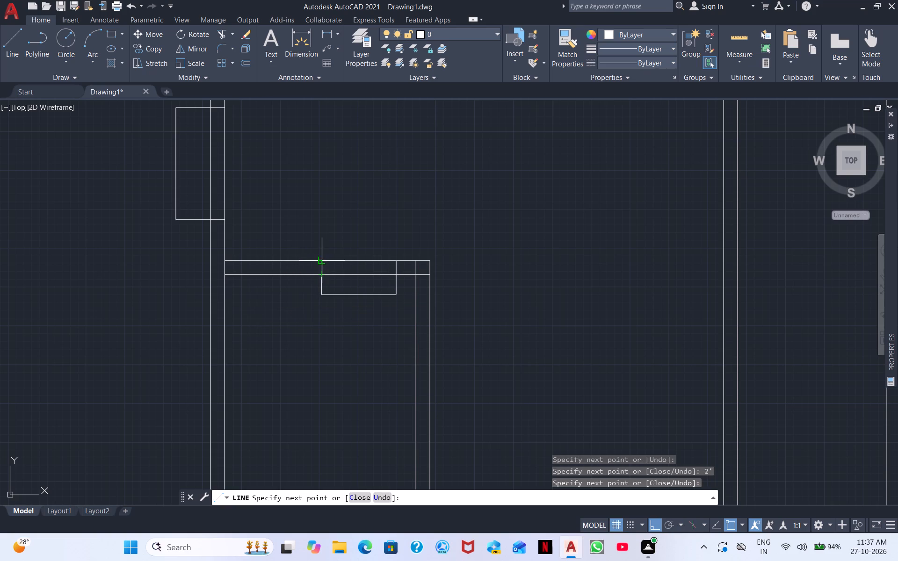
pyautogui.click(324, 261)
pyautogui.press('Escape')
# Draw a 3' wide door-opening outline across the lower-left room's bottom wall, near its right end and projecting up into the room.
pyautogui.scroll(-1, 447, 324)
pyautogui.moveTo(477, 337); pyautogui.dragTo(350, 211, button='middle')
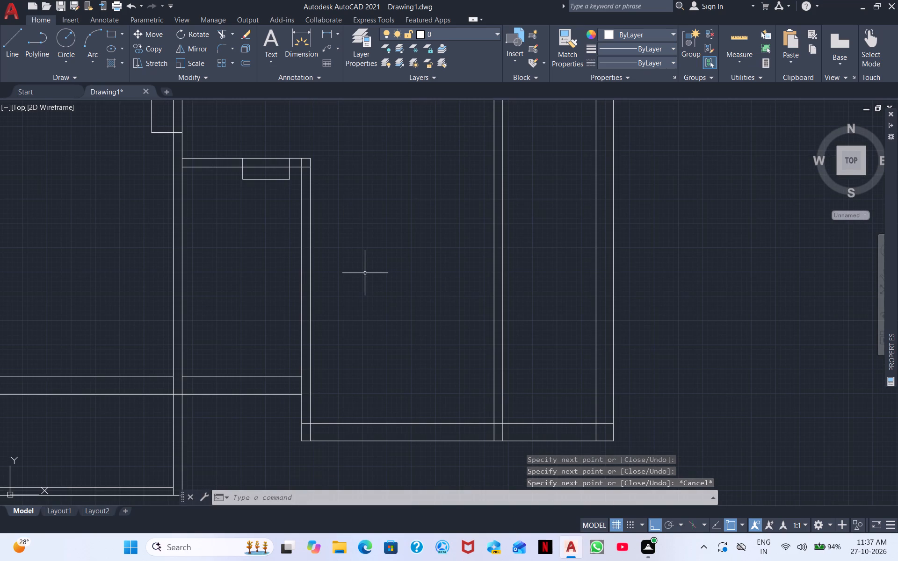
pyautogui.moveTo(205, 367); pyautogui.dragTo(330, 280, button='middle')
pyautogui.rightClick(343, 274)
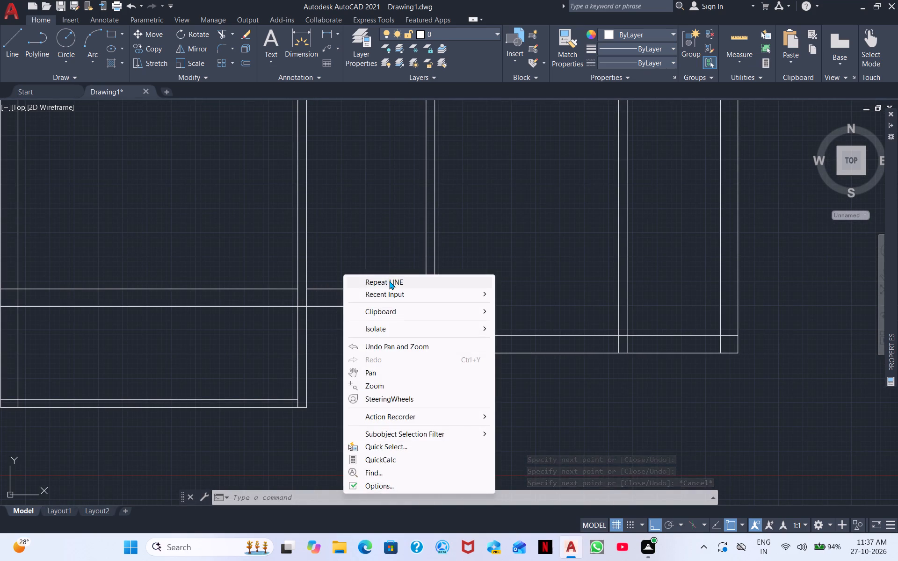
pyautogui.click(389, 281)
pyautogui.click(276, 309)
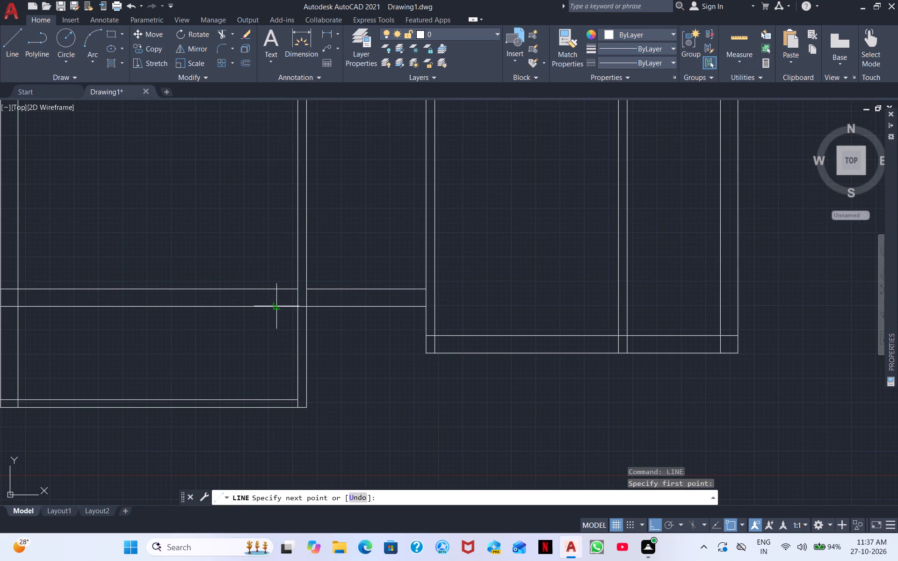
pyautogui.click(276, 288)
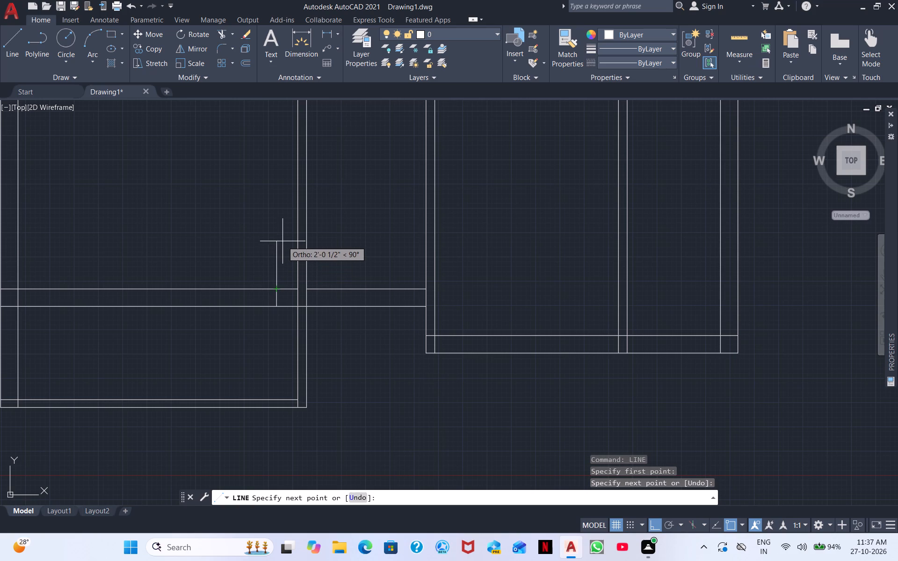
pyautogui.click(275, 252)
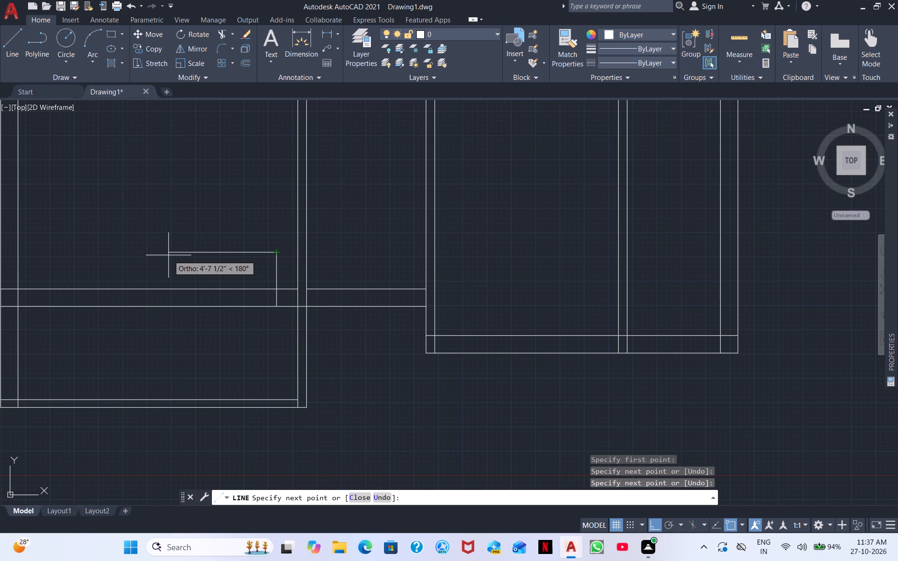
pyautogui.write("3'")
pyautogui.press('Return')
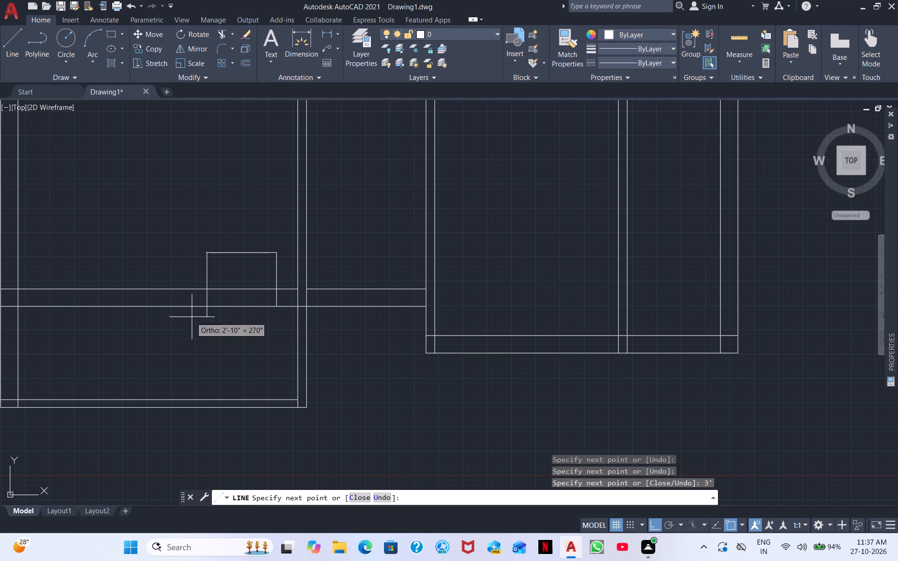
pyautogui.click(206, 288)
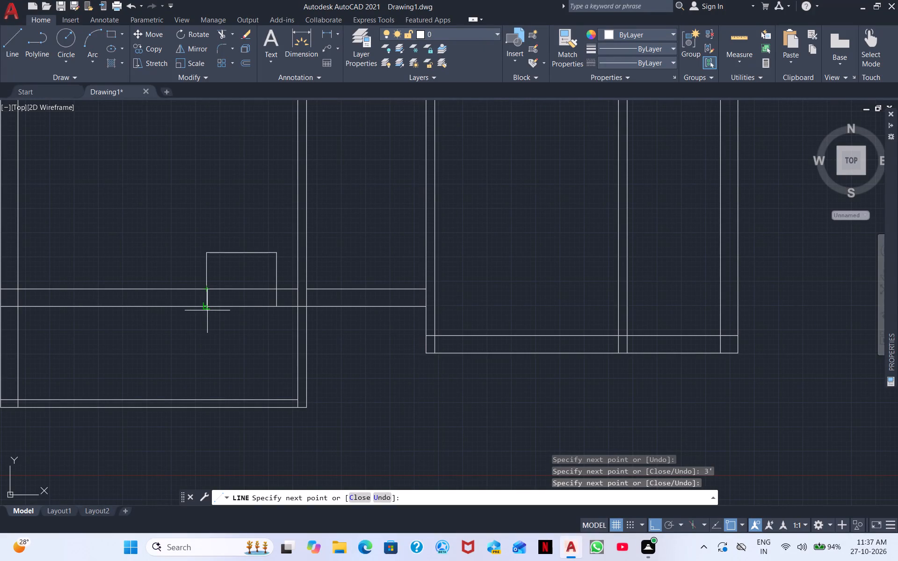
pyautogui.click(207, 310)
pyautogui.press('Escape')
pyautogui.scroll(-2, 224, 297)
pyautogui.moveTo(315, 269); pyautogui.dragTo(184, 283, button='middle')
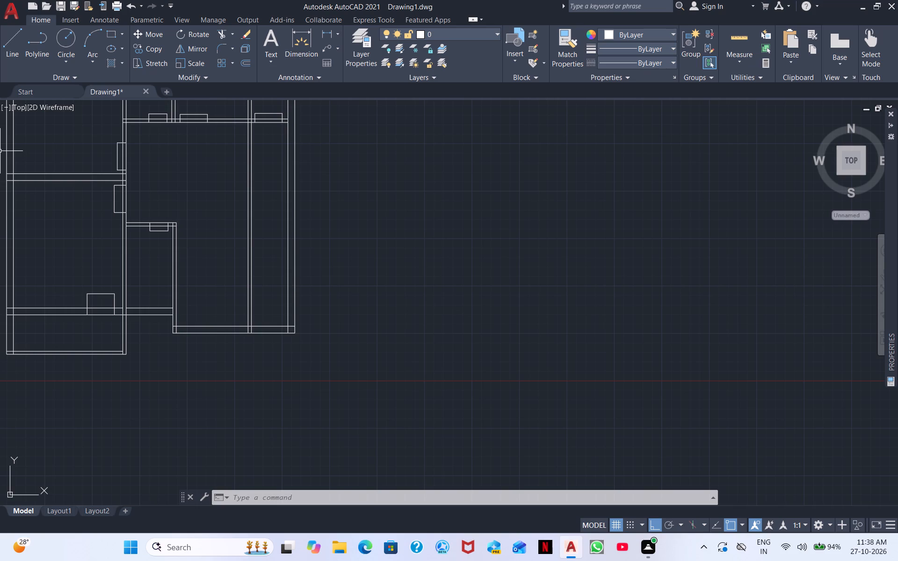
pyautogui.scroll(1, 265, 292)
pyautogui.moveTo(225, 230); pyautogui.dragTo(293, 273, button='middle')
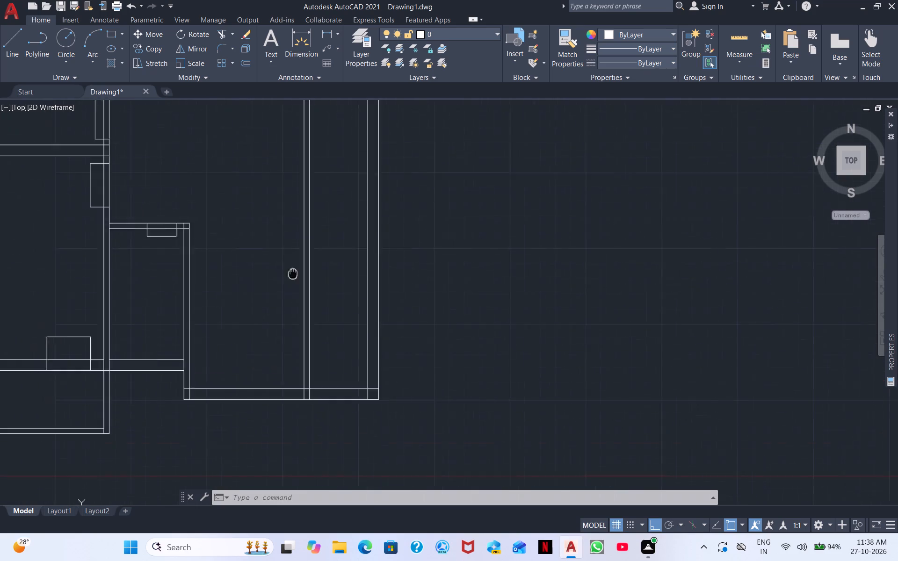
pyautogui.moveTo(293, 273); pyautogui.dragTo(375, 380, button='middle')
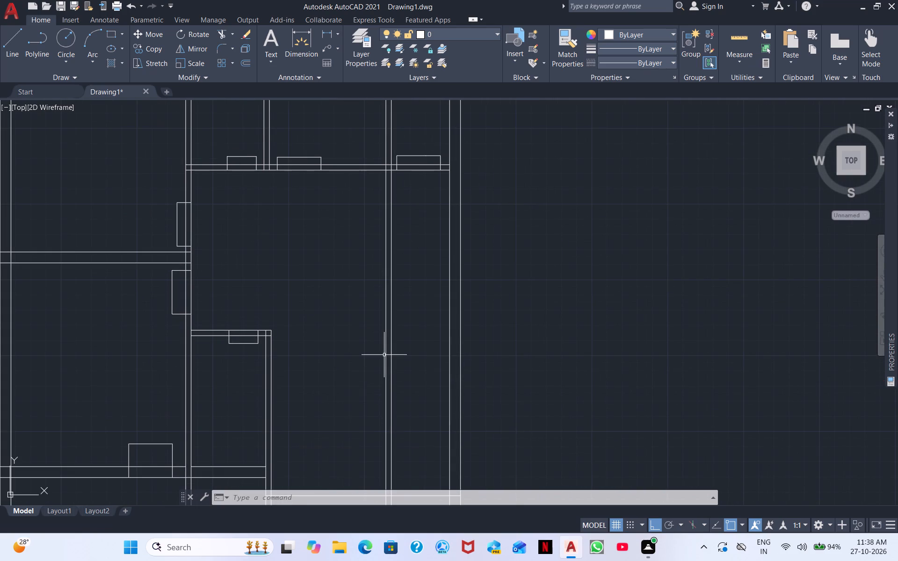
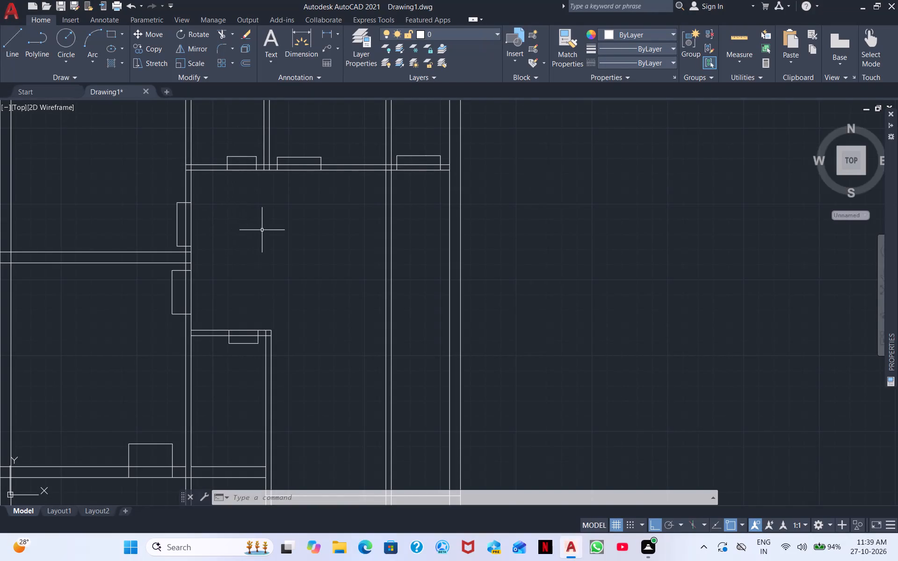
# Trim away the double-line vertical partition crossing the large central room, including its short stubs inside the bottom wall.
pyautogui.scroll(-1, 298, 253)
pyautogui.moveTo(303, 262); pyautogui.dragTo(297, 220, button='middle')
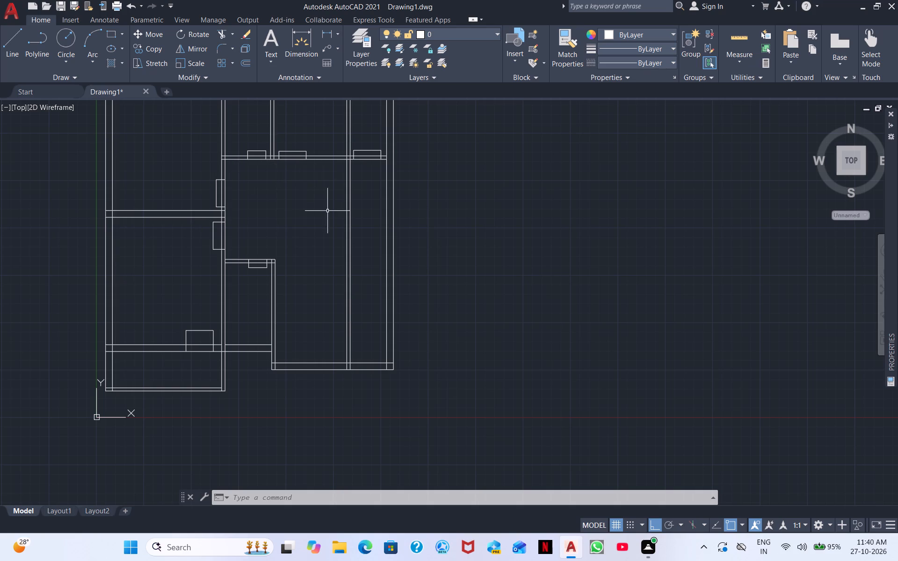
pyautogui.moveTo(325, 229); pyautogui.dragTo(310, 281, button='middle')
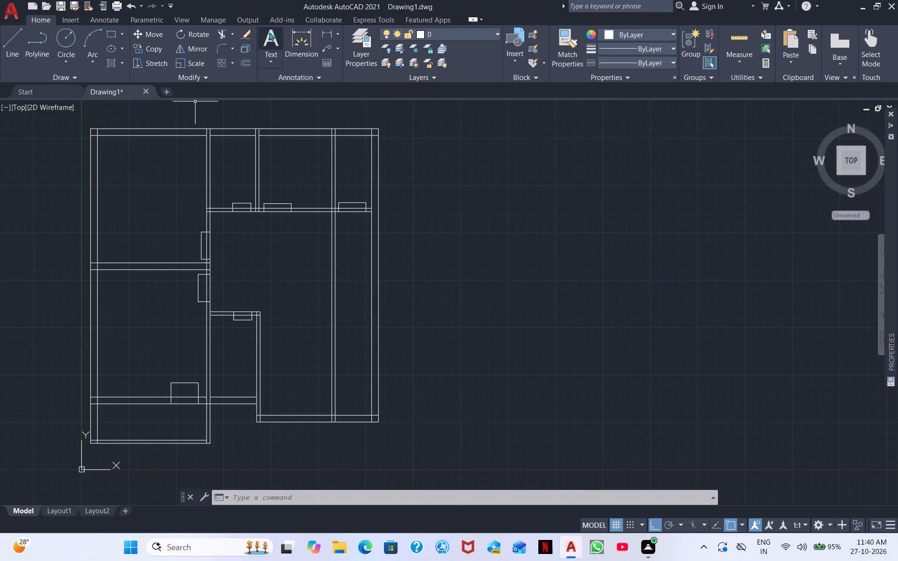
pyautogui.click(220, 37)
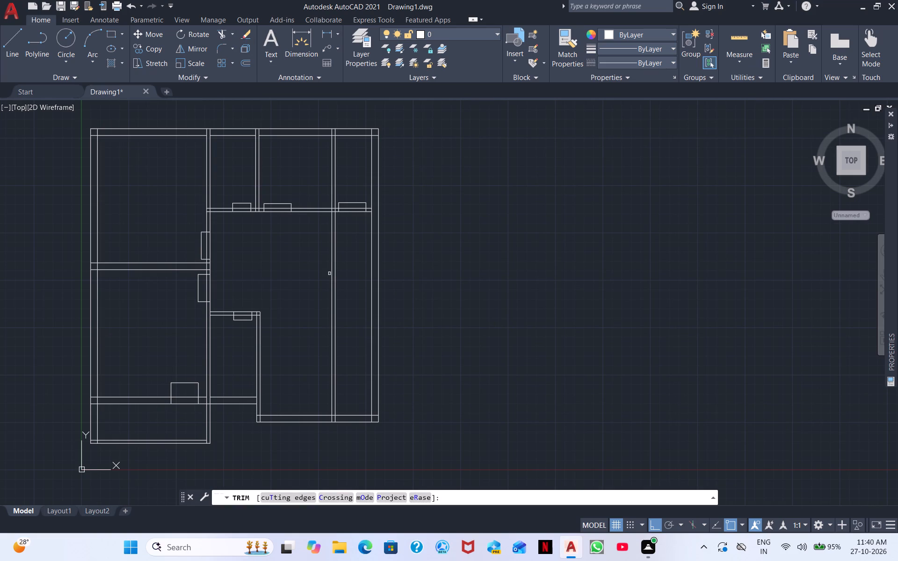
pyautogui.click(333, 273)
pyautogui.click(335, 273)
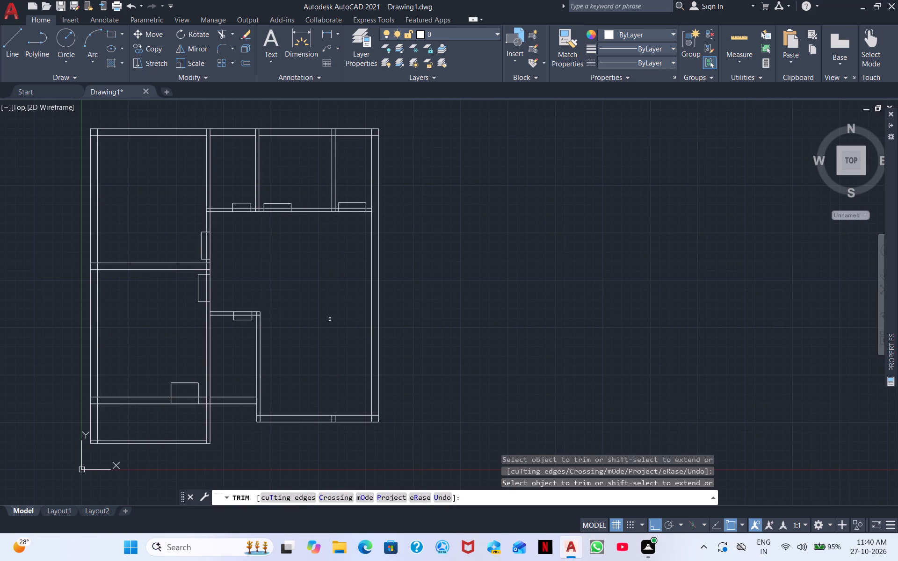
pyautogui.moveTo(326, 363); pyautogui.dragTo(235, 222, button='middle')
pyautogui.scroll(3, 248, 283)
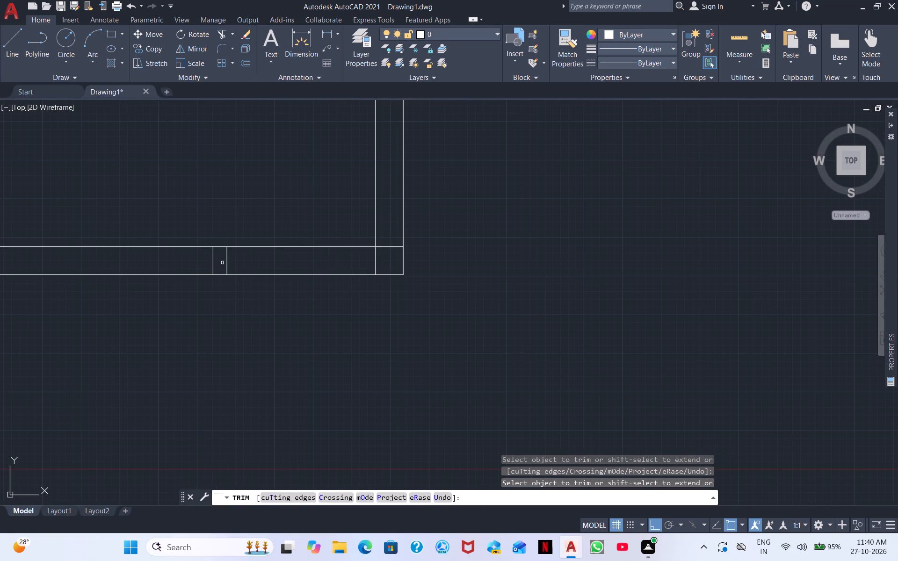
pyautogui.moveTo(201, 265); pyautogui.dragTo(247, 262)
# Trim the overlapping wall lines at the large room's lower-left corner and where the small lower-middle room's bottom wall meets it.
pyautogui.scroll(-2, 177, 314)
pyautogui.moveTo(173, 337); pyautogui.dragTo(314, 340, button='middle')
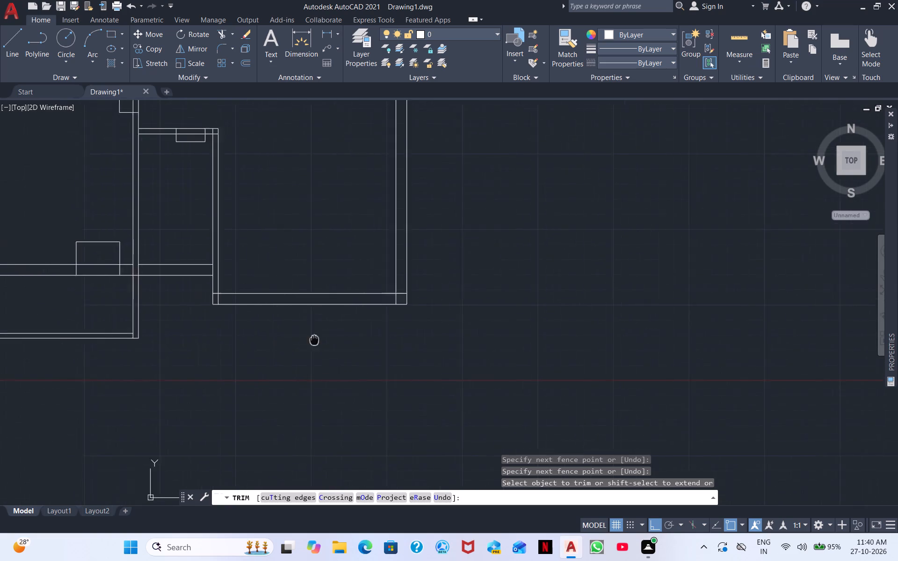
pyautogui.moveTo(314, 340); pyautogui.dragTo(337, 338, button='middle')
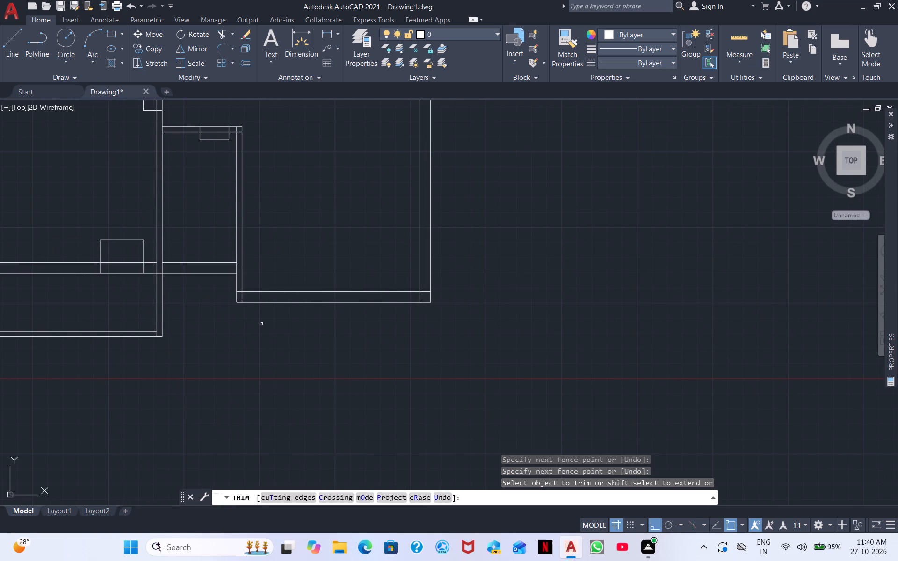
pyautogui.scroll(2, 248, 311)
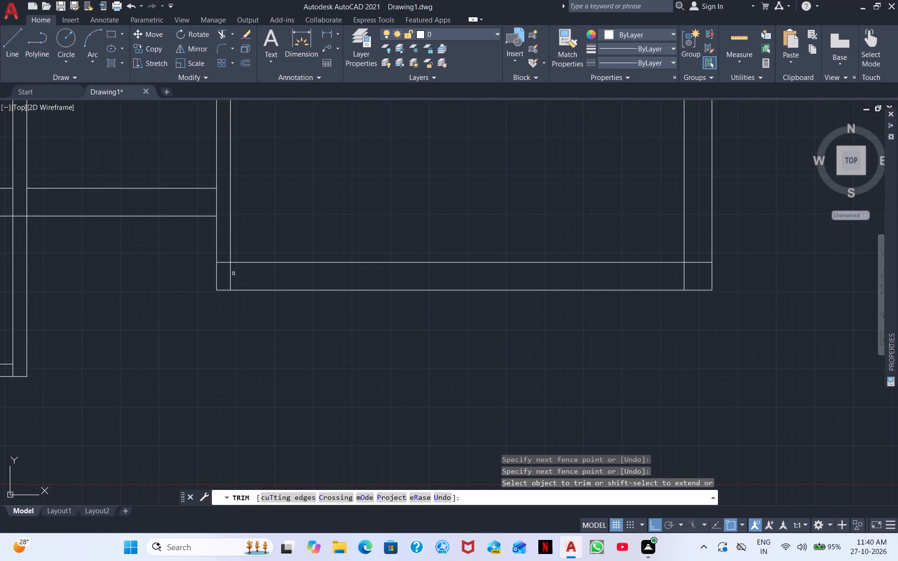
pyautogui.click(229, 275)
pyautogui.click(224, 263)
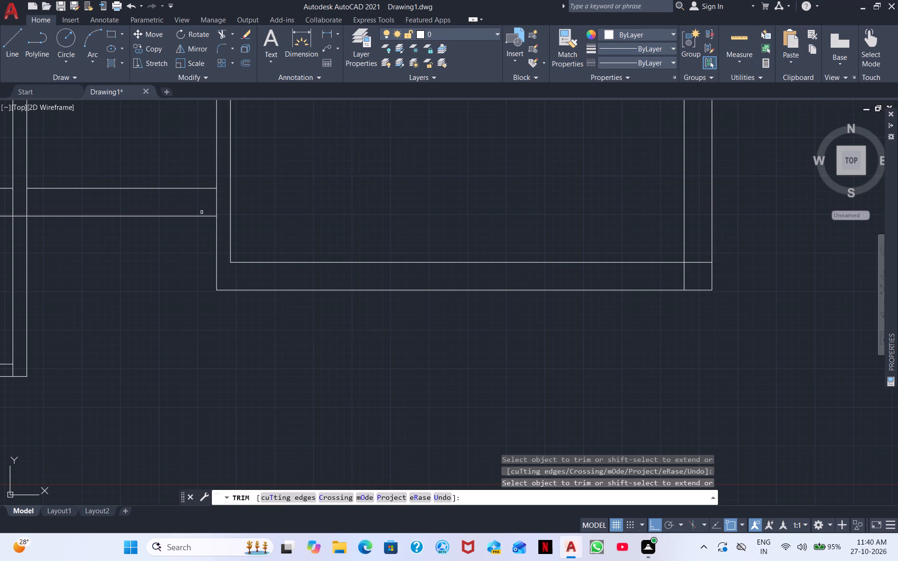
pyautogui.moveTo(209, 205); pyautogui.dragTo(220, 204)
# Trim the two vertical wall lines crossing the horizontal wall between the lower-left room and the small lower-middle room.
pyautogui.moveTo(127, 210); pyautogui.dragTo(348, 235, button='middle')
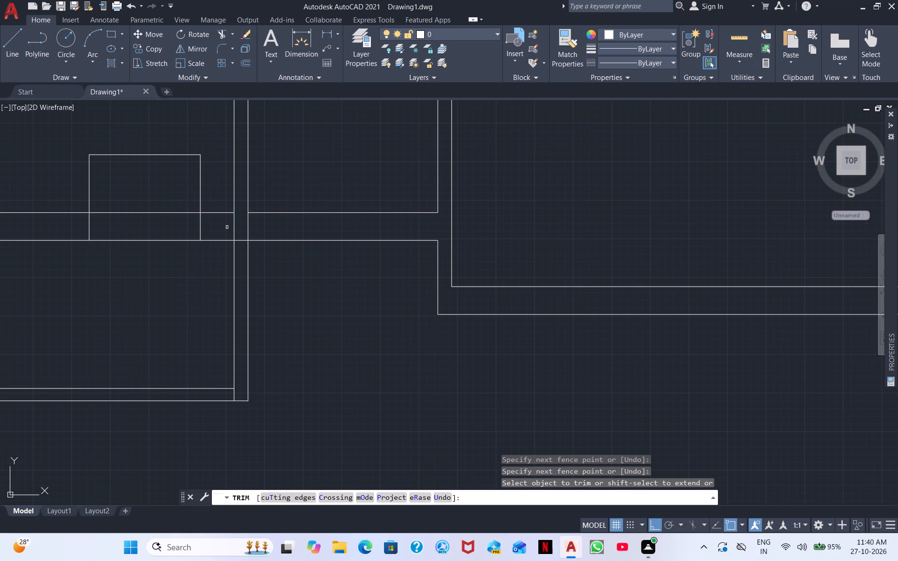
pyautogui.scroll(-1, 257, 222)
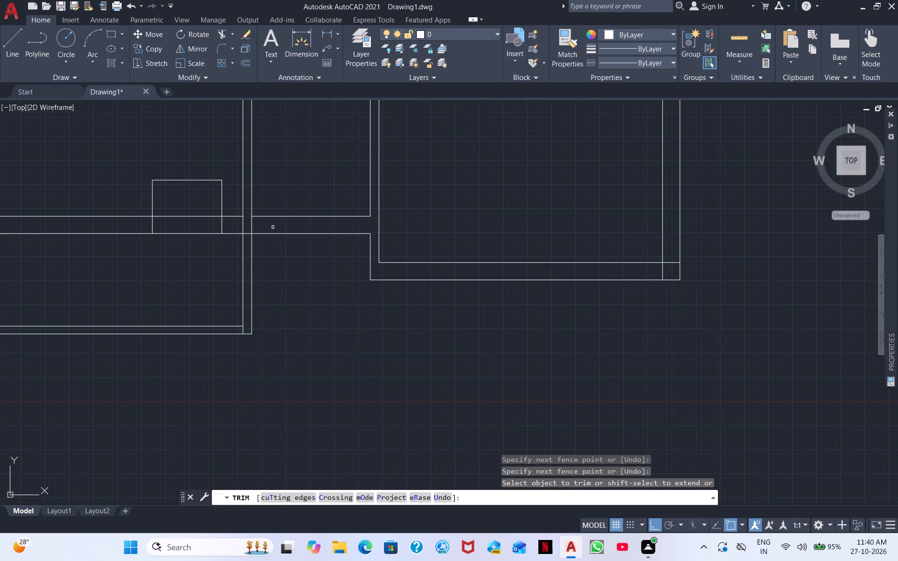
pyautogui.scroll(1, 273, 227)
pyautogui.click(237, 224)
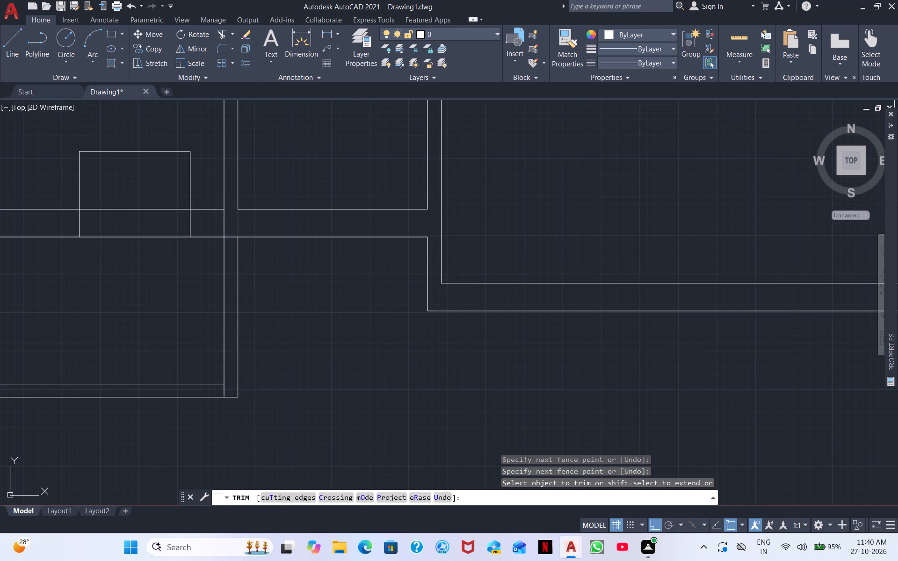
pyautogui.click(223, 227)
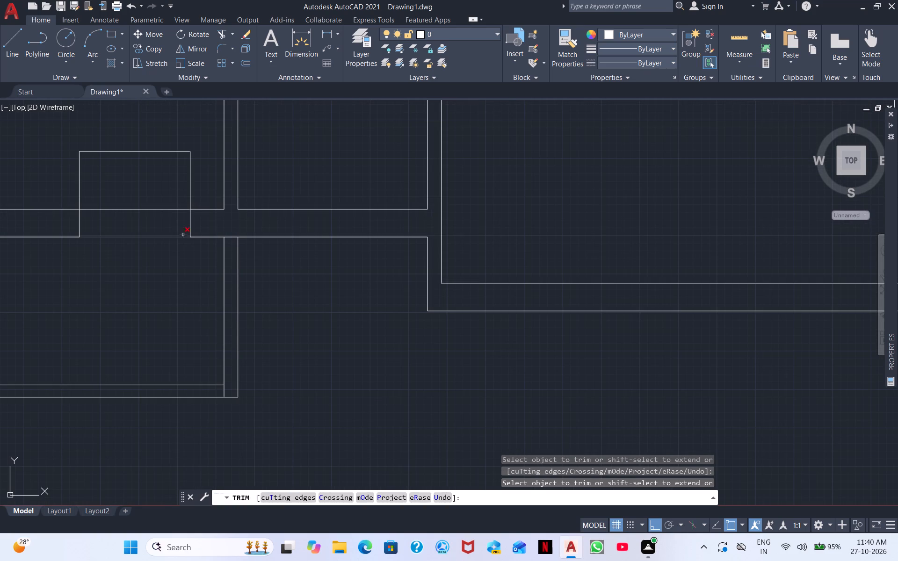
# Cut the door opening through the lower-left room's bottom wall and remove the outline projecting above it.
pyautogui.moveTo(162, 199); pyautogui.dragTo(150, 246)
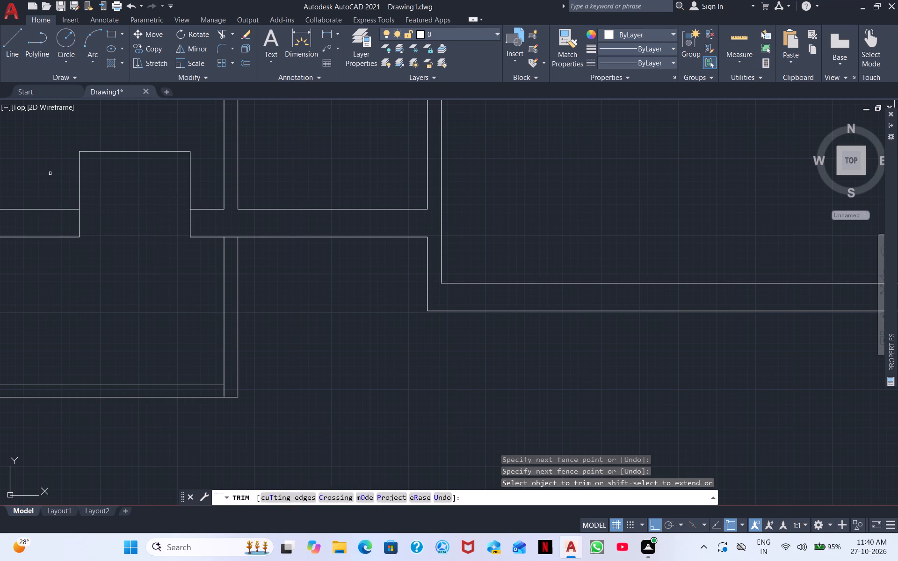
pyautogui.moveTo(48, 173); pyautogui.dragTo(199, 178)
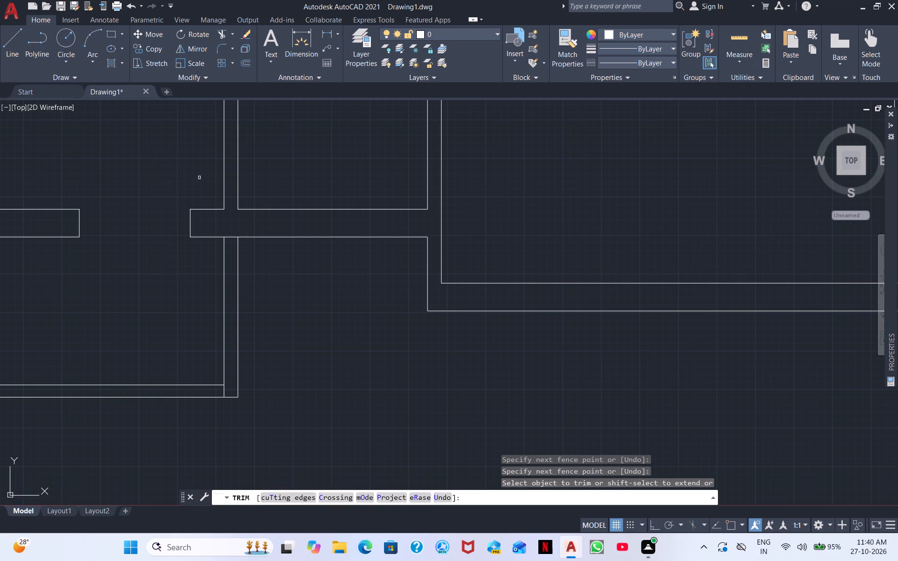
# Trim the inner line's stub at the lower-right corner of the shallow room below the lower-left room.
pyautogui.scroll(-2, 132, 185)
pyautogui.moveTo(124, 203); pyautogui.dragTo(345, 261, button='middle')
pyautogui.scroll(2, 220, 281)
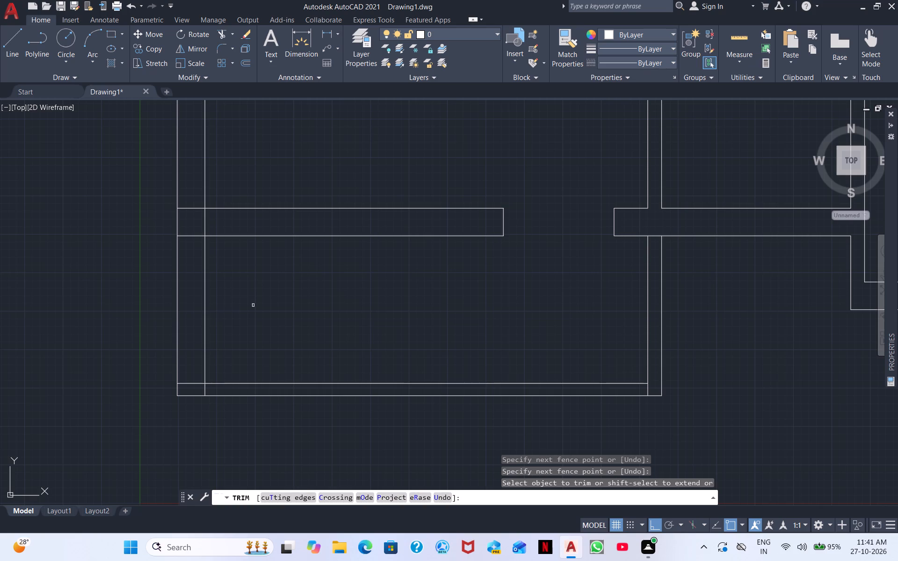
pyautogui.moveTo(366, 279); pyautogui.dragTo(367, 280, button='middle')
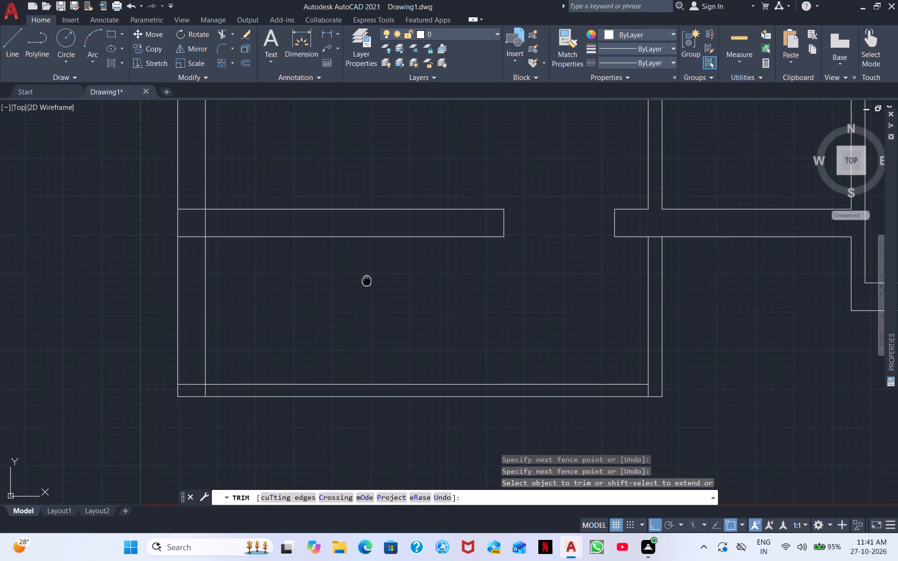
pyautogui.moveTo(367, 280); pyautogui.dragTo(293, 327, button='middle')
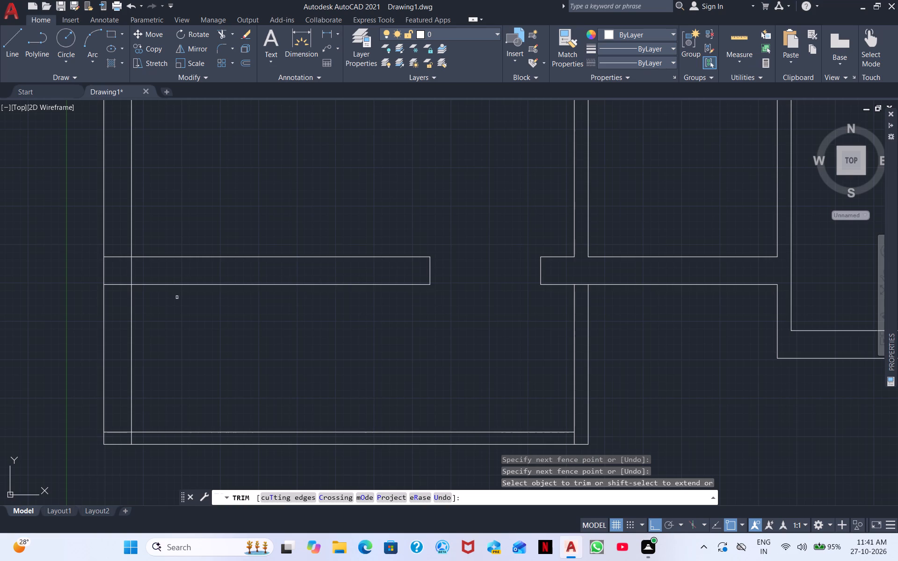
pyautogui.moveTo(253, 364); pyautogui.dragTo(95, 318, button='middle')
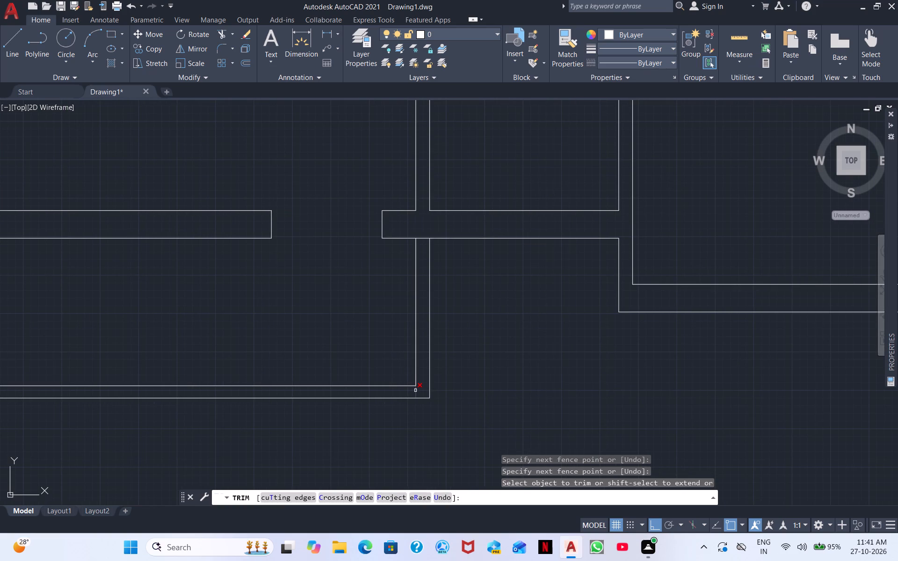
pyautogui.click(416, 391)
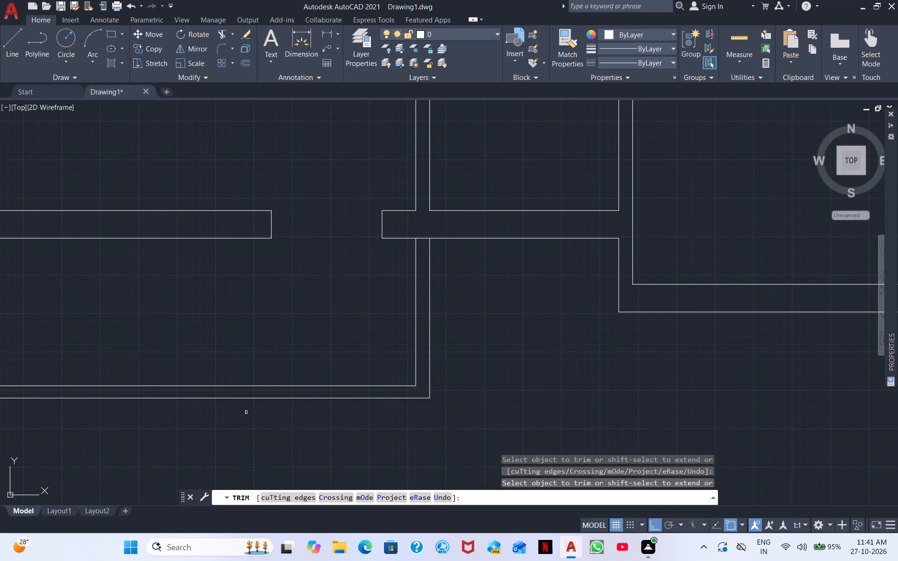
# Trim the outer left wall line across the end of the lower-left room's bottom wall, separating its upper and lower parts.
pyautogui.scroll(-1, 286, 412)
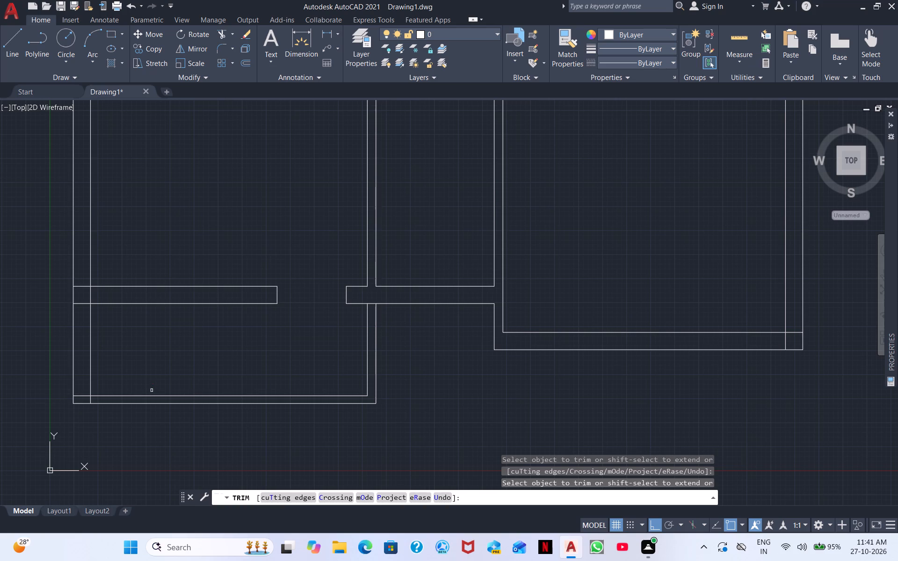
pyautogui.press('Escape')
pyautogui.rightClick(158, 354)
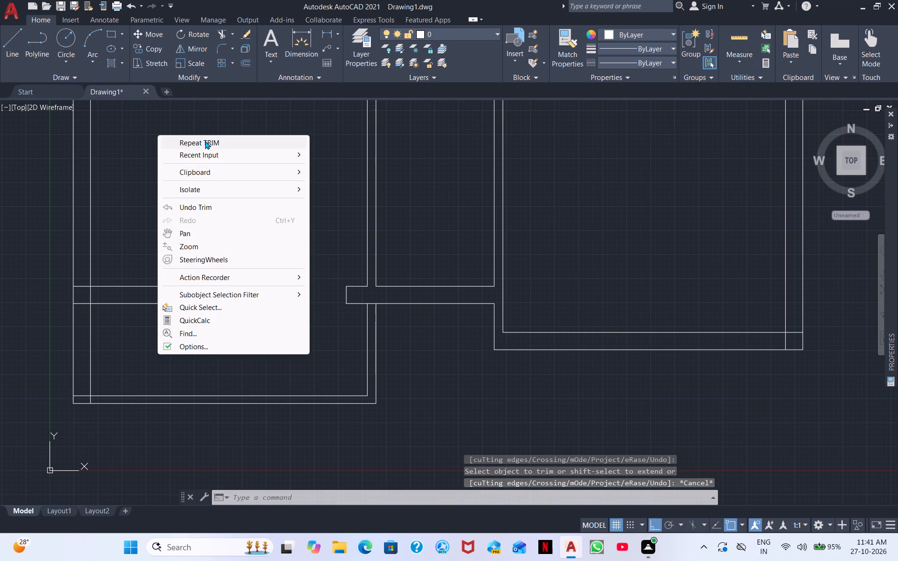
pyautogui.click(205, 141)
pyautogui.moveTo(75, 295); pyautogui.dragTo(60, 295)
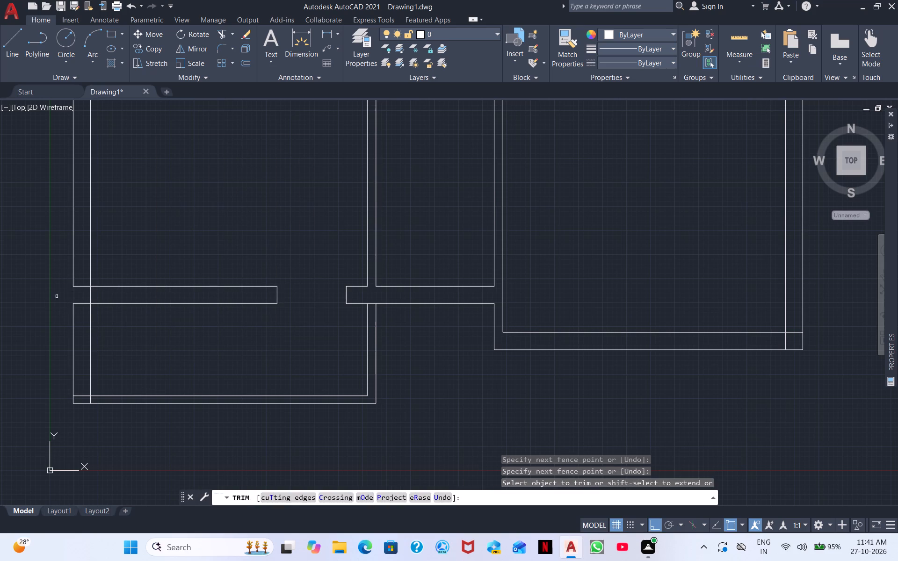
pyautogui.press('Escape')
# Offset the outer left wall line of the shallow bottom-left room 4" inward.
pyautogui.write('O')
pyautogui.press('space')
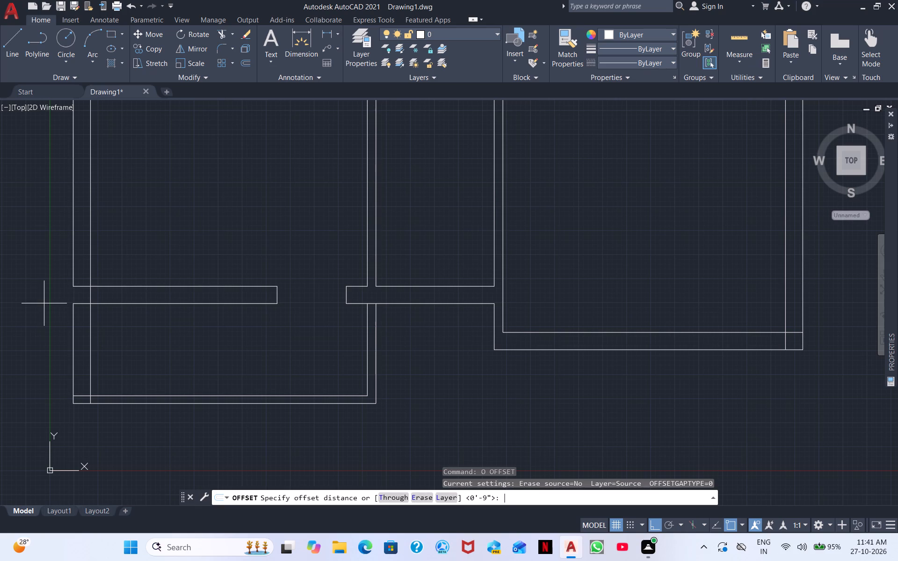
pyautogui.write('4"')
pyautogui.press('Return')
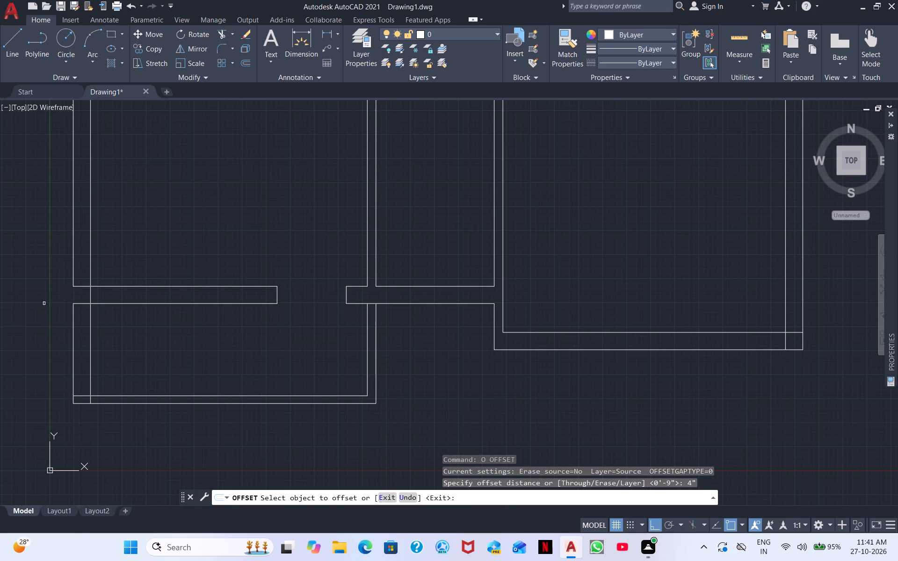
pyautogui.click(72, 349)
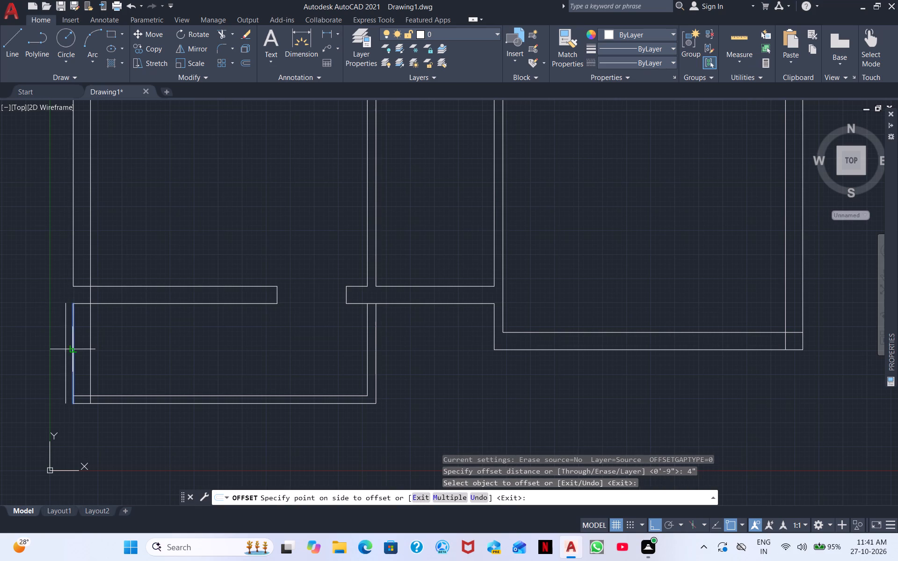
pyautogui.click(80, 350)
pyautogui.rightClick(130, 347)
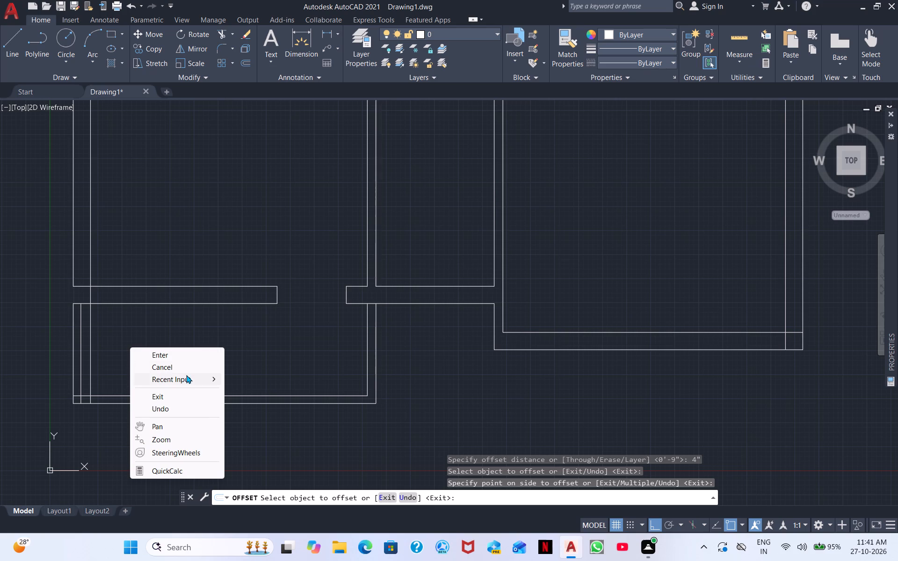
pyautogui.click(166, 354)
# Trim the old inner left wall line within the shallow bottom-left room and extend the upper outer line down across the wall end.
pyautogui.rightClick(165, 352)
pyautogui.click(227, 155)
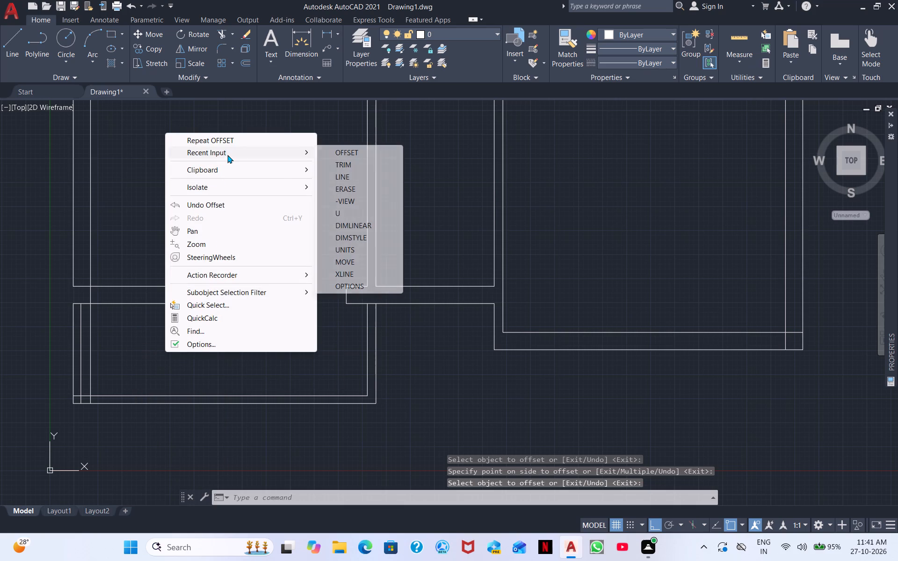
pyautogui.click(350, 164)
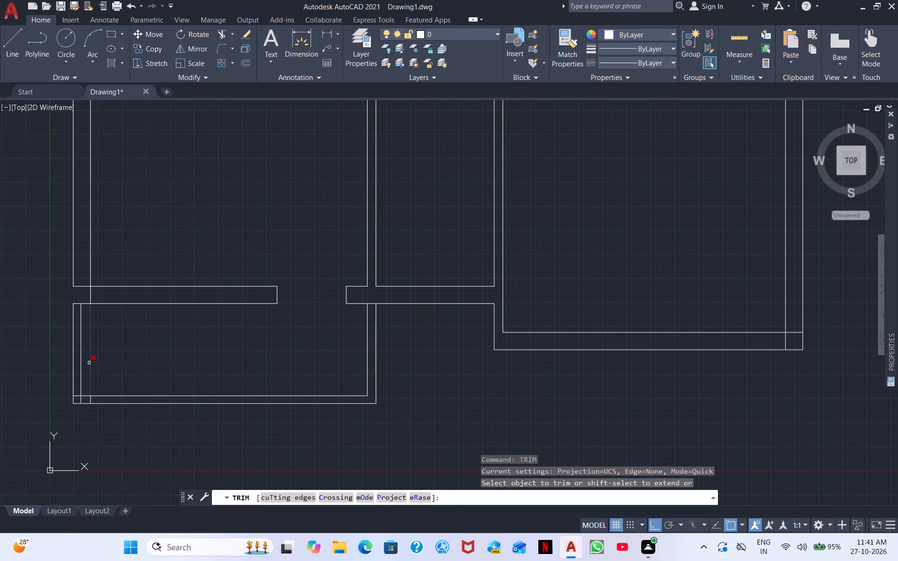
pyautogui.click(89, 363)
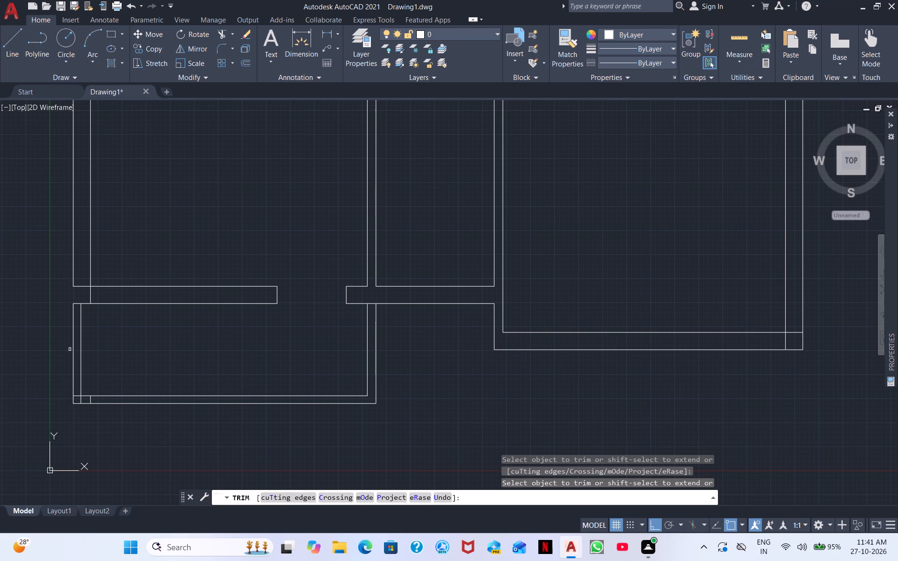
pyautogui.keyDown('shift'); pyautogui.moveTo(81, 261); pyautogui.dragTo(54, 274); pyautogui.keyUp('shift')
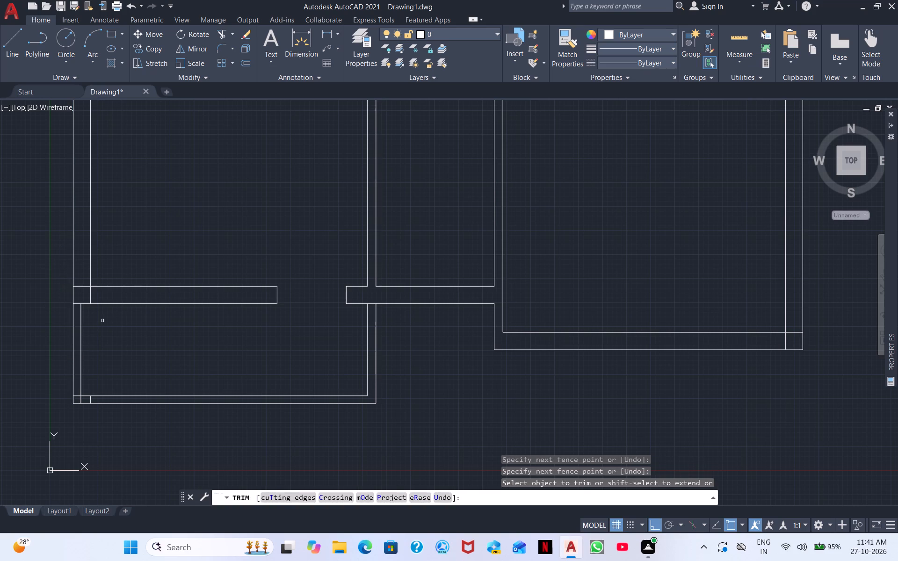
# Trim the overlapping inner wall line stubs at the lower-left corner of the shallow bottom-left room.
pyautogui.scroll(1, 99, 321)
pyautogui.moveTo(162, 350); pyautogui.dragTo(130, 286, button='middle')
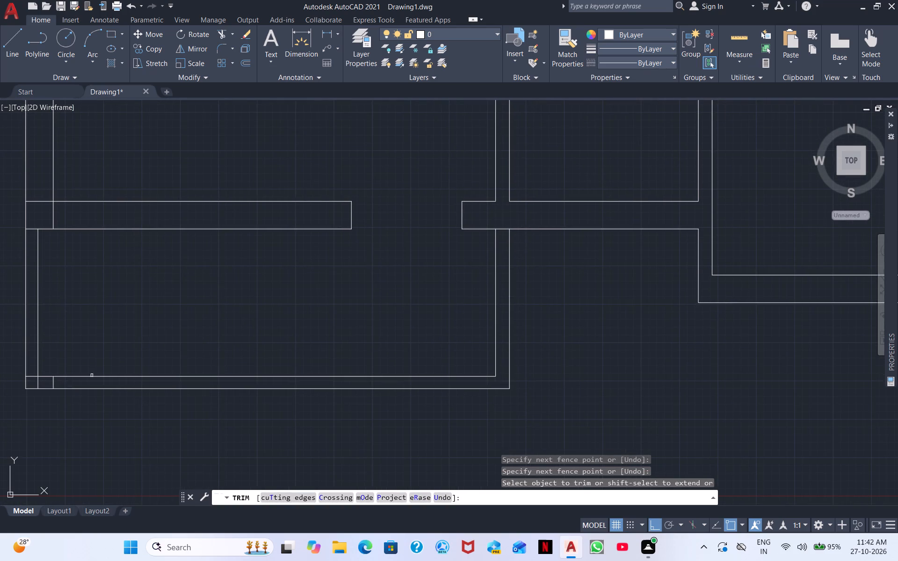
pyautogui.scroll(3, 50, 387)
pyautogui.moveTo(58, 374); pyautogui.dragTo(114, 368)
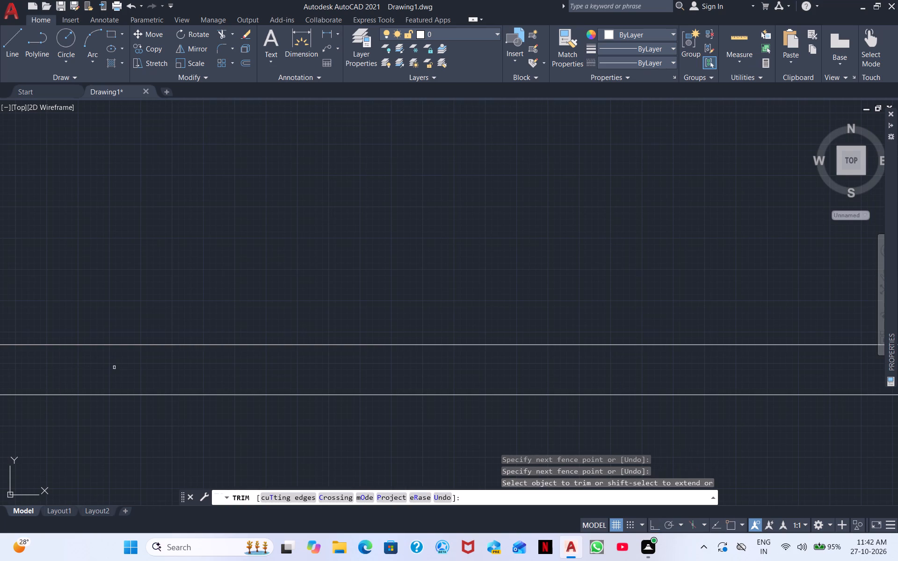
pyautogui.moveTo(112, 368); pyautogui.dragTo(513, 379, button='middle')
pyautogui.moveTo(368, 345); pyautogui.dragTo(368, 374)
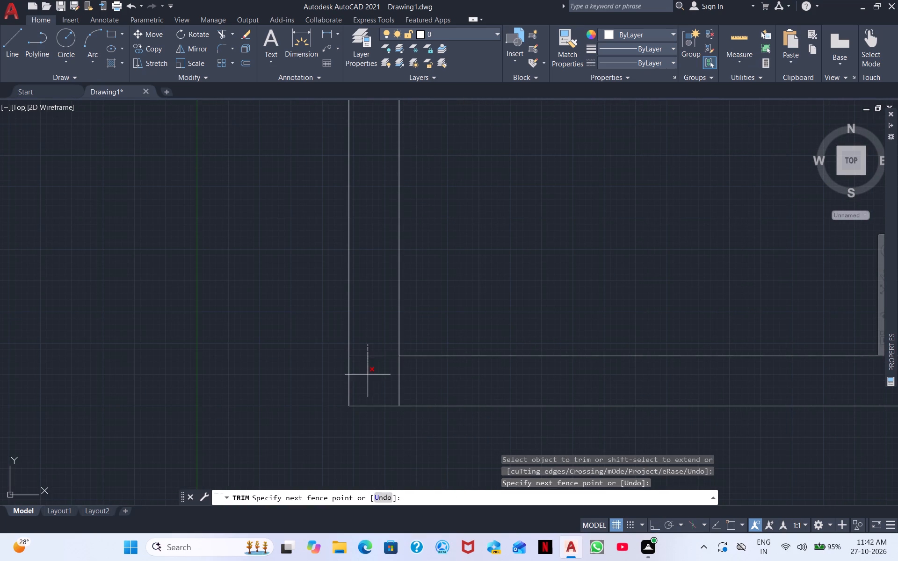
pyautogui.moveTo(368, 374); pyautogui.dragTo(417, 378)
pyautogui.scroll(-3, 444, 325)
pyautogui.moveTo(477, 298); pyautogui.dragTo(2, 444, button='middle')
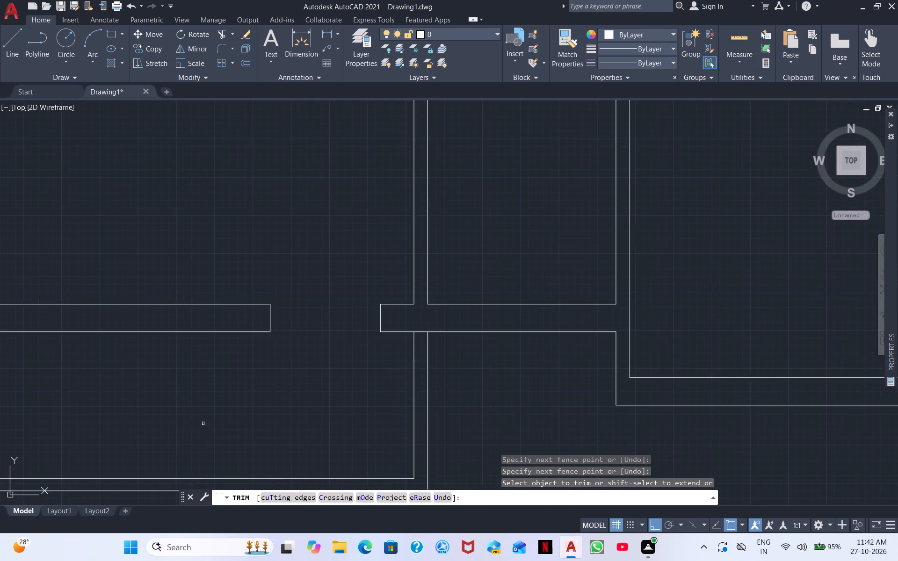
pyautogui.moveTo(204, 423); pyautogui.dragTo(112, 411, button='middle')
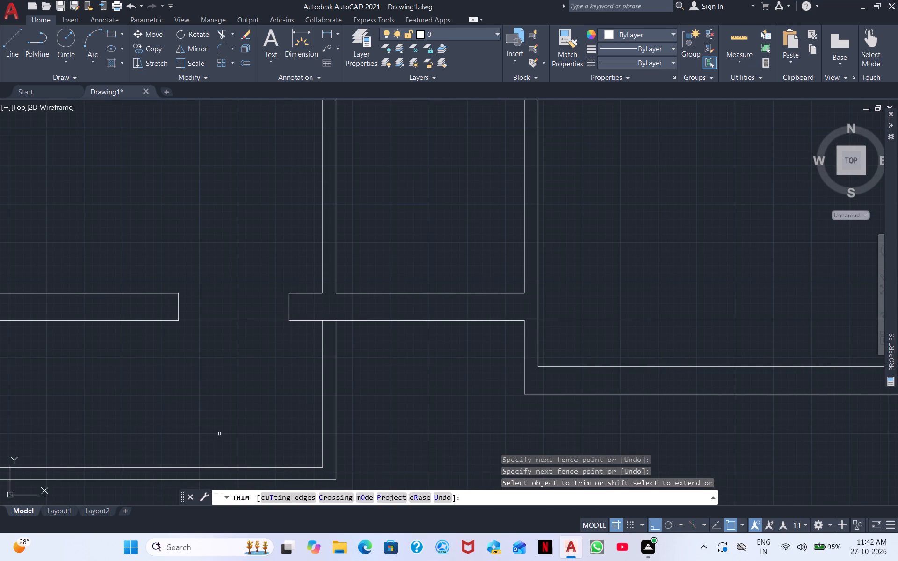
pyautogui.moveTo(219, 433); pyautogui.dragTo(322, 402, button='middle')
pyautogui.rightClick(309, 329)
pyautogui.click(346, 333)
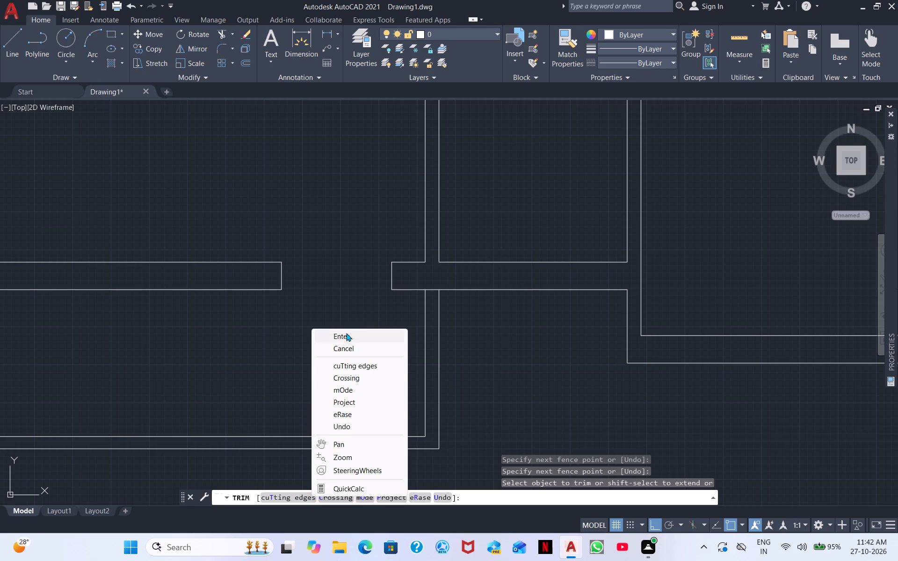
# Draw a full-wall-thickness window rectangle in the lower-left room's bottom wall, extending left from the door opening's left edge.
pyautogui.click(113, 32)
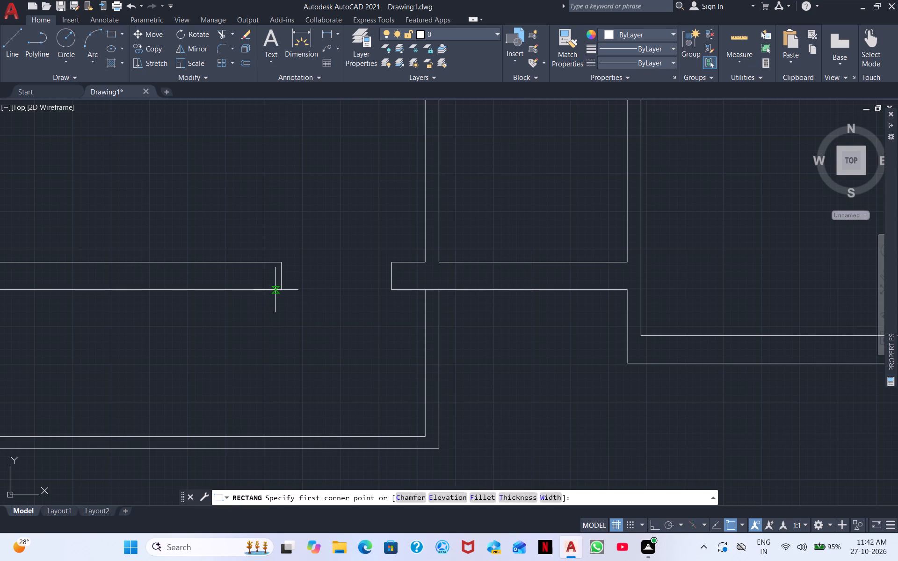
pyautogui.click(278, 288)
pyautogui.moveTo(144, 258); pyautogui.dragTo(458, 245, button='middle')
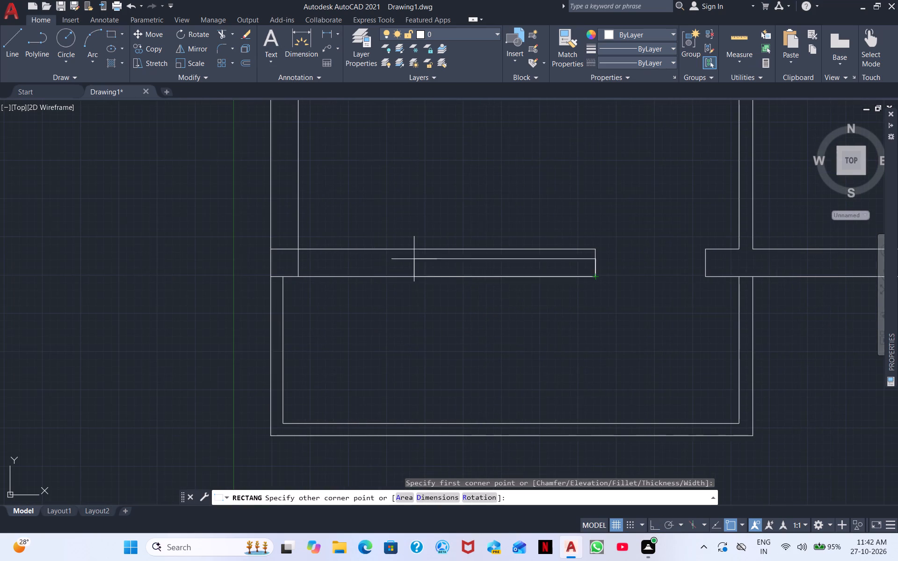
pyautogui.click(381, 248)
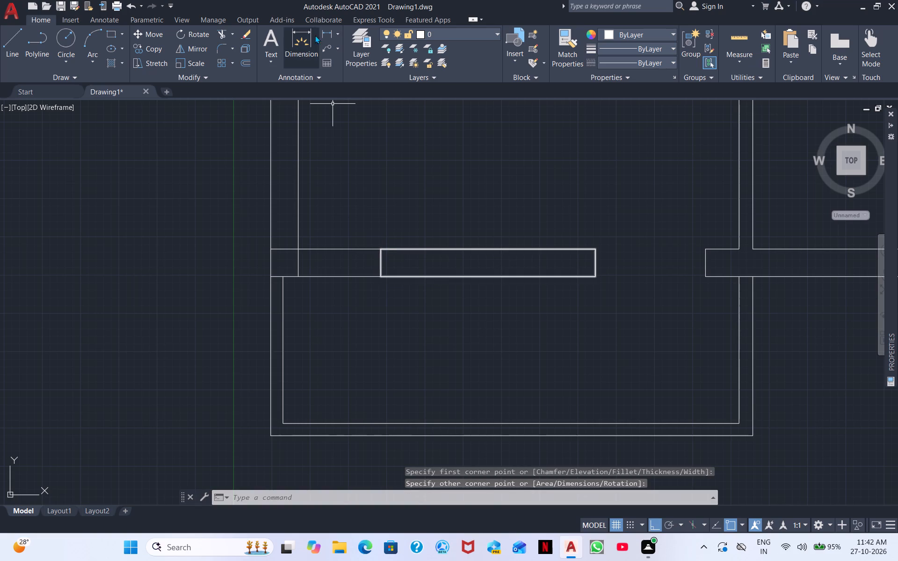
# Draw a narrower rectangle inside the window rectangle, spanning its full length, to form the glazing lines.
pyautogui.click(113, 32)
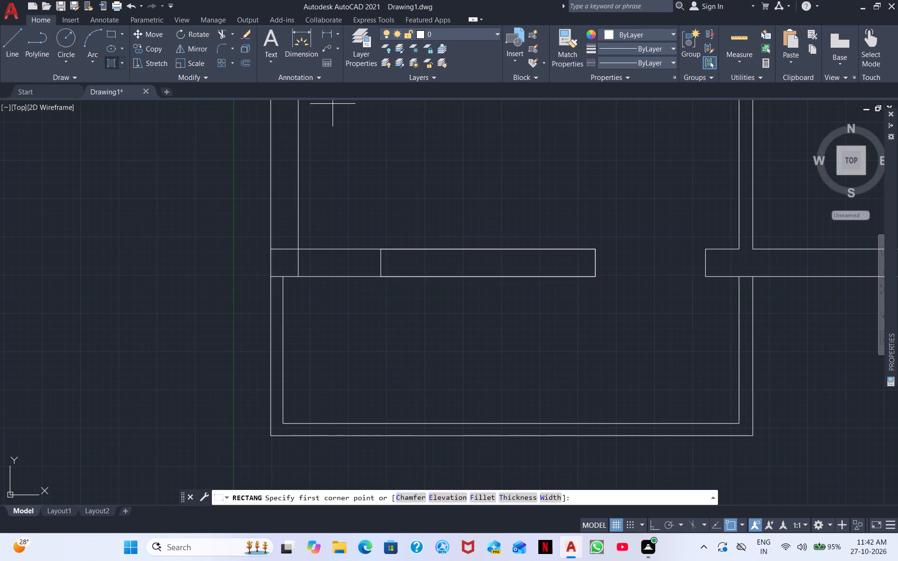
pyautogui.scroll(1, 335, 323)
pyautogui.moveTo(447, 298); pyautogui.dragTo(202, 435, button='middle')
pyautogui.scroll(1, 196, 412)
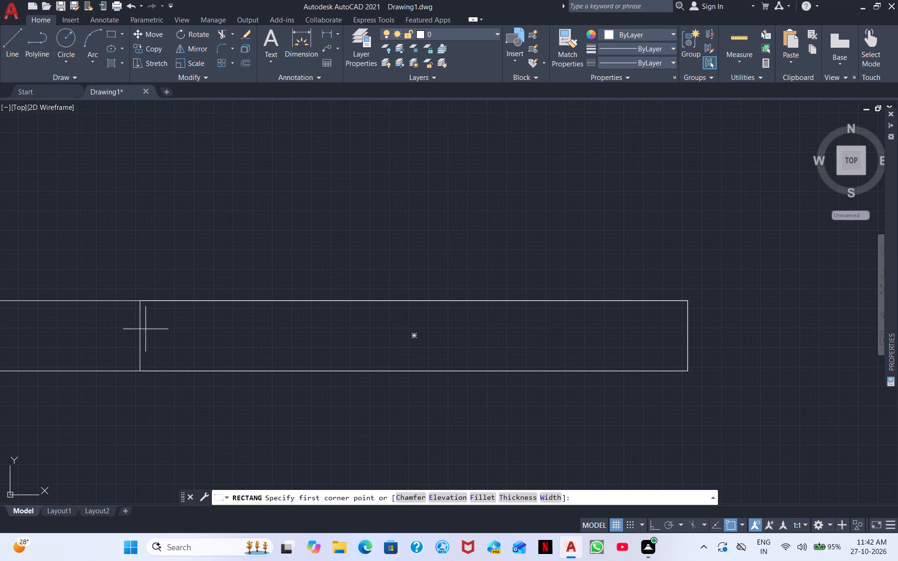
pyautogui.click(142, 316)
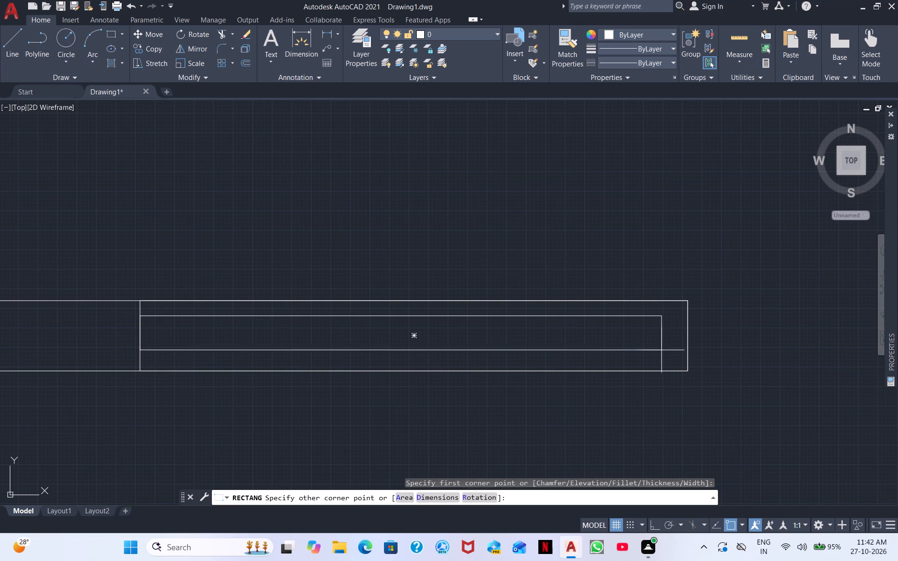
pyautogui.click(687, 354)
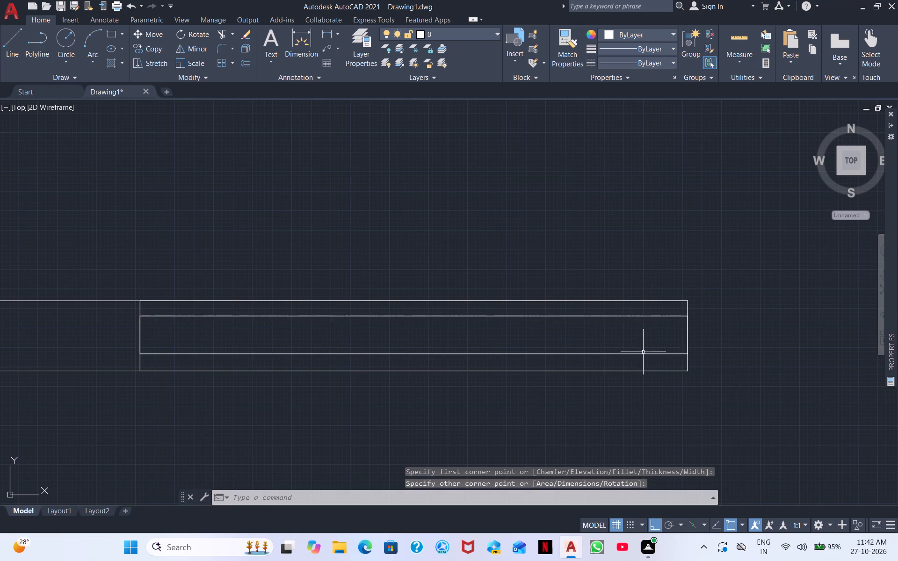
pyautogui.press('Escape')
pyautogui.click(385, 372)
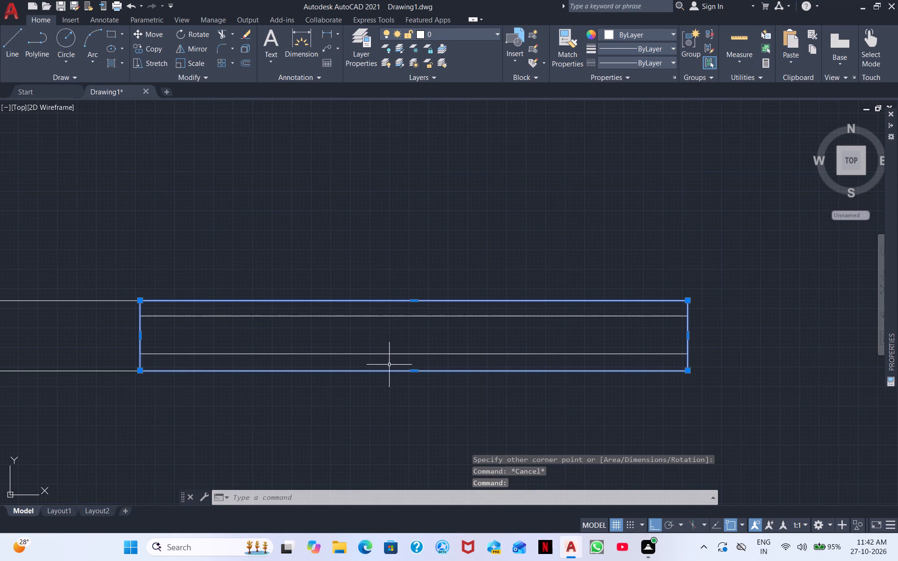
pyautogui.press('Escape')
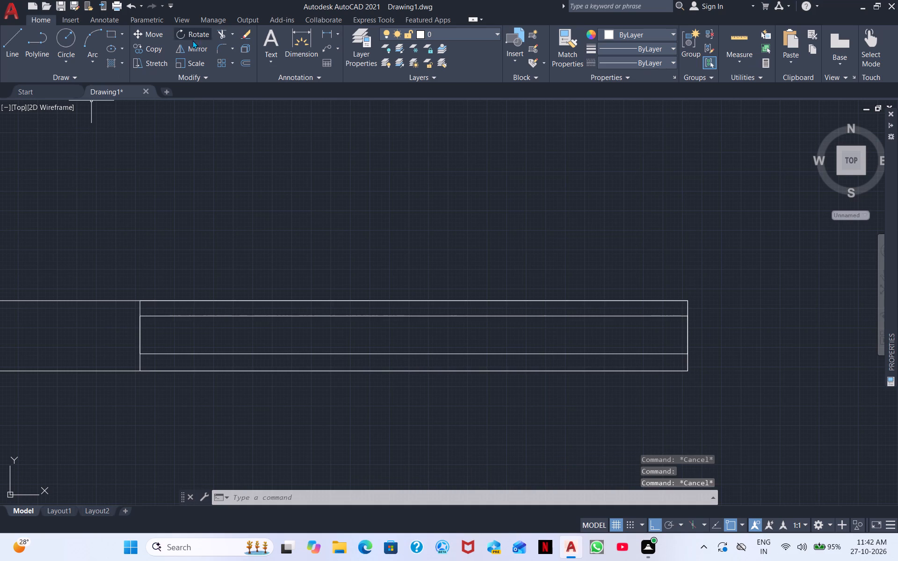
# Draw a line across the wall thickness at the window rectangle's left end.
pyautogui.click(3, 47)
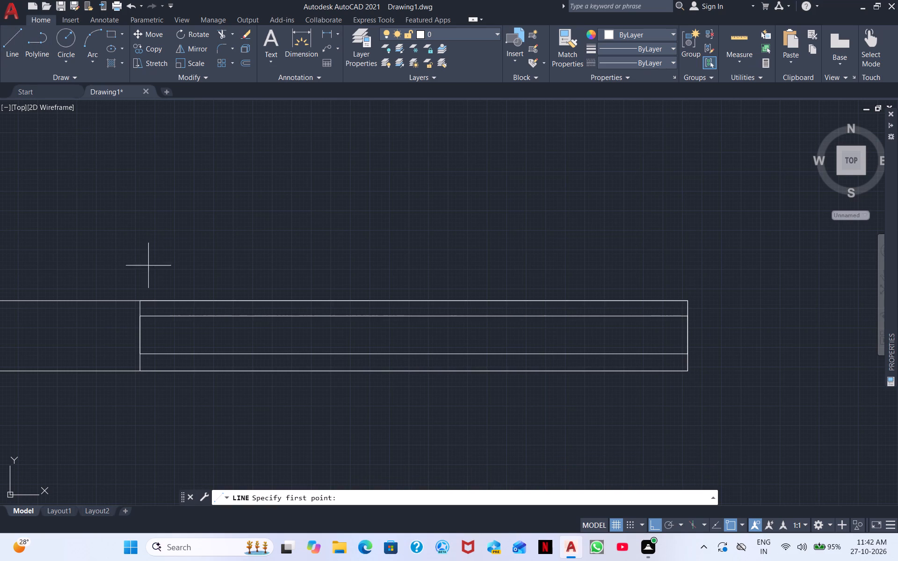
pyautogui.click(140, 299)
pyautogui.click(138, 369)
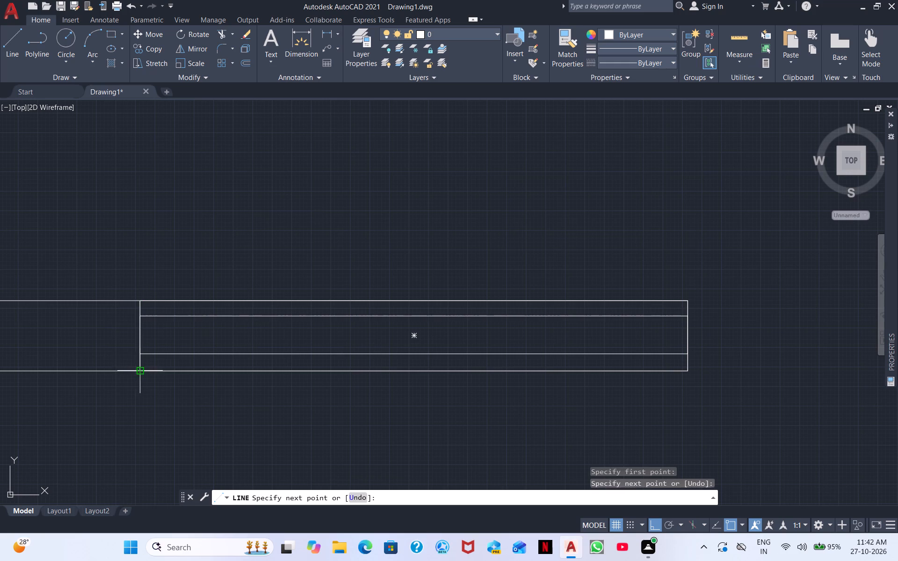
pyautogui.press('Escape')
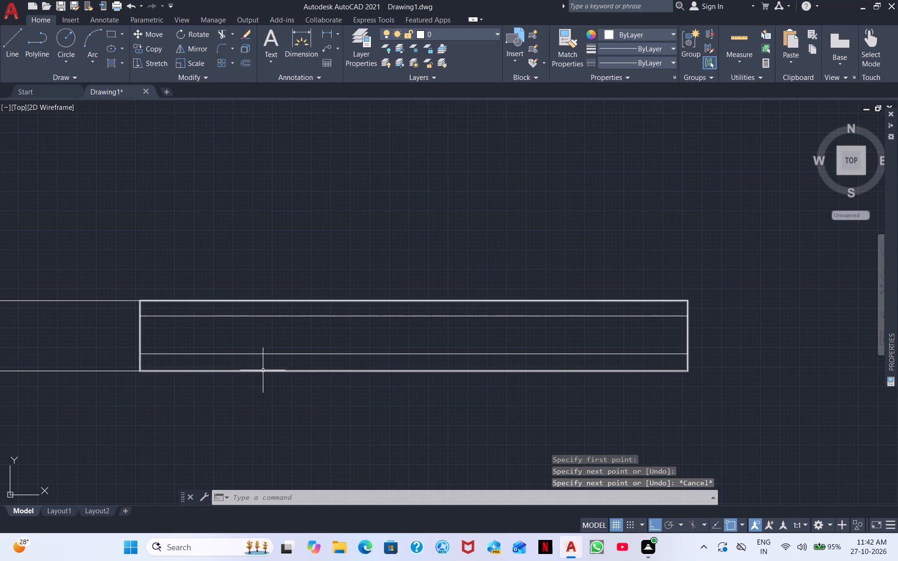
# Move both window rectangles straight up, clear of the wall.
pyautogui.click(263, 373)
pyautogui.click(269, 358)
pyautogui.click(265, 344)
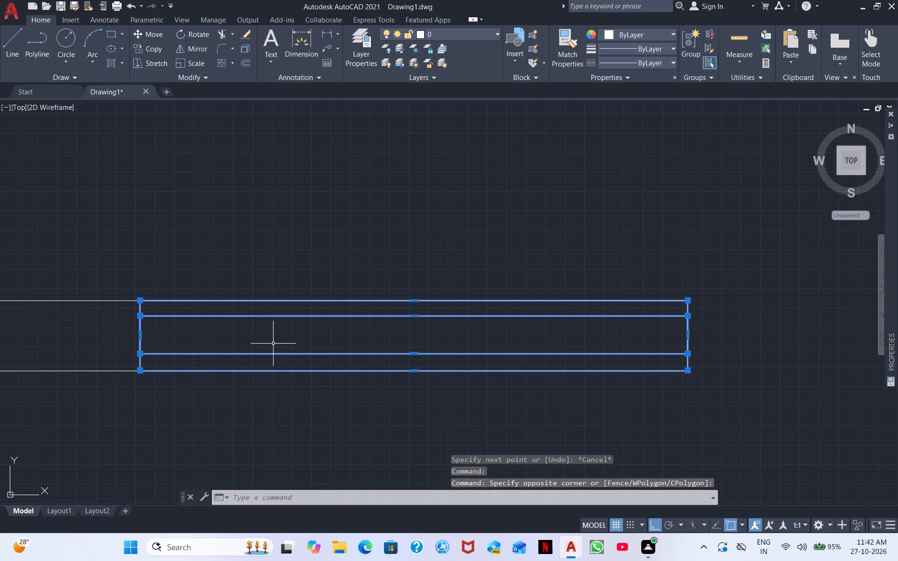
pyautogui.rightClick(273, 344)
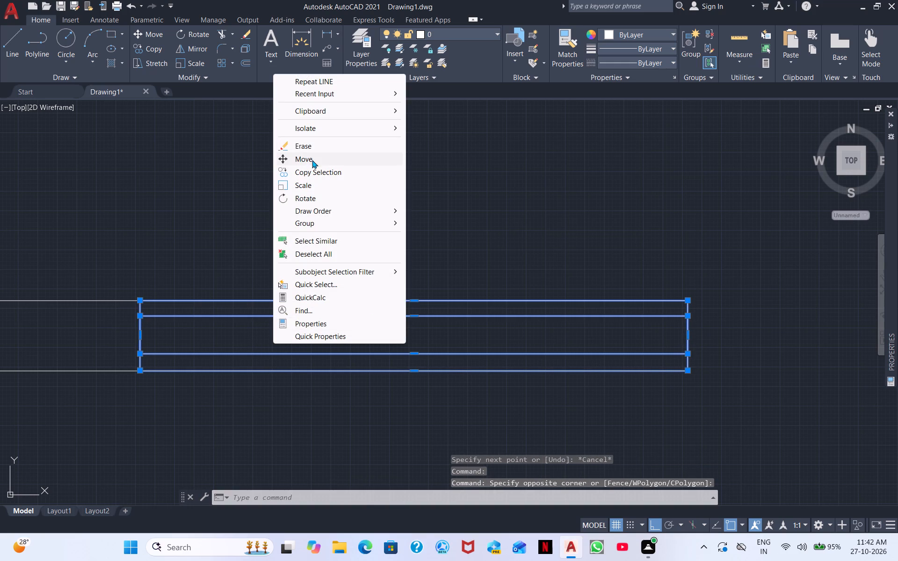
pyautogui.click(312, 160)
pyautogui.click(413, 336)
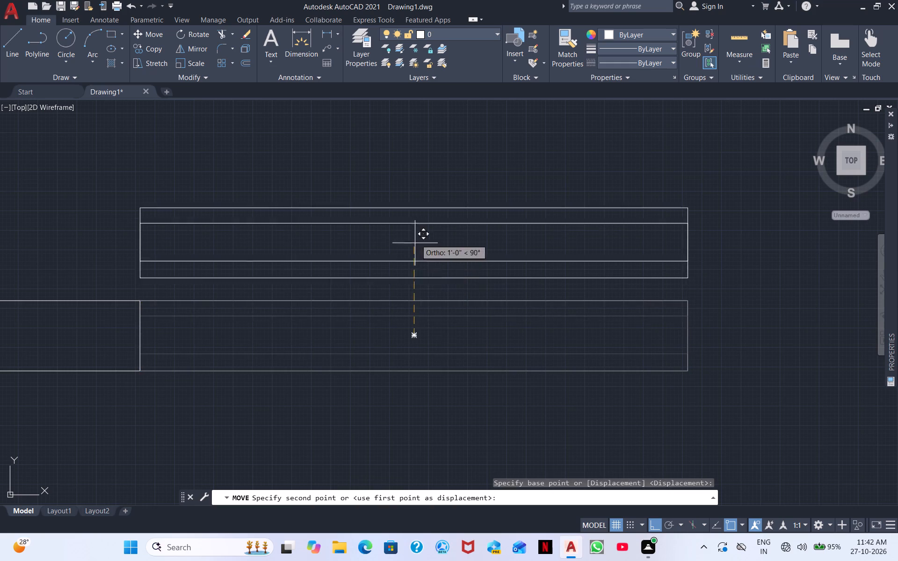
pyautogui.click(424, 209)
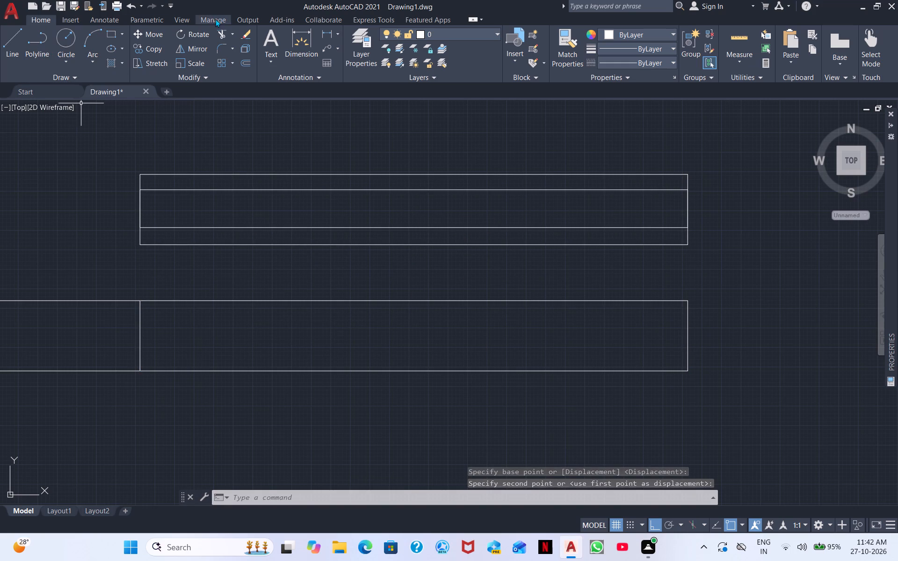
# Trim away both wall lines and the right end line of the wall segment below the moved window.
pyautogui.click(224, 33)
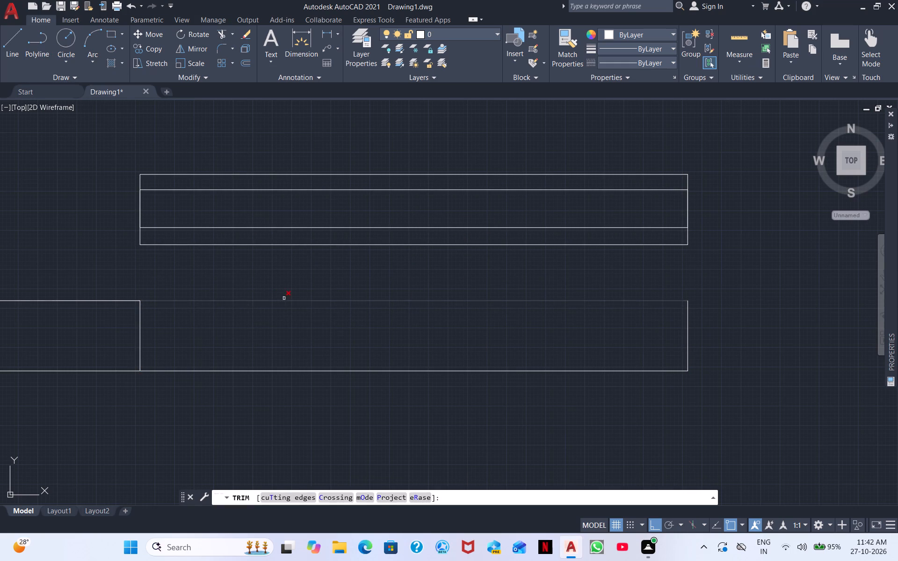
pyautogui.moveTo(287, 286); pyautogui.dragTo(297, 409)
pyautogui.moveTo(700, 328); pyautogui.dragTo(634, 348)
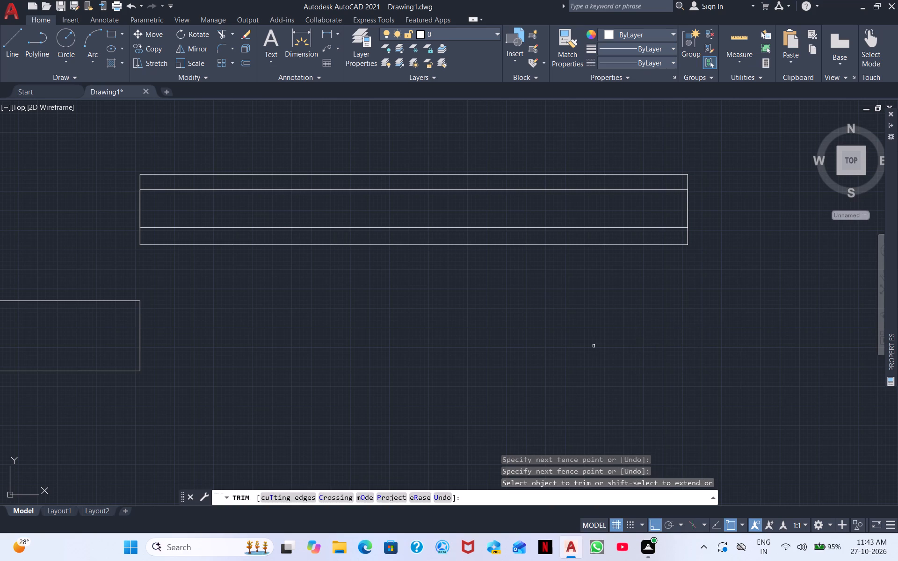
pyautogui.rightClick(579, 348)
pyautogui.click(626, 356)
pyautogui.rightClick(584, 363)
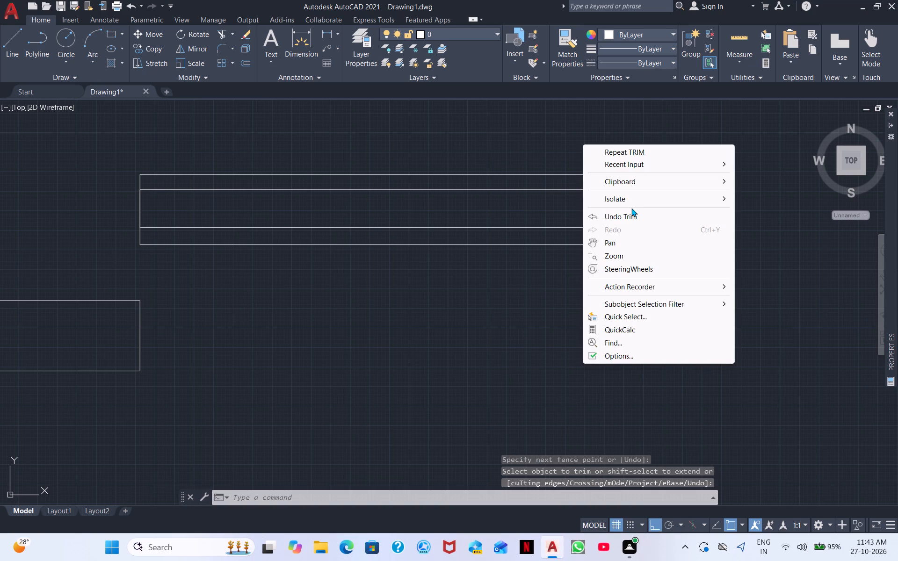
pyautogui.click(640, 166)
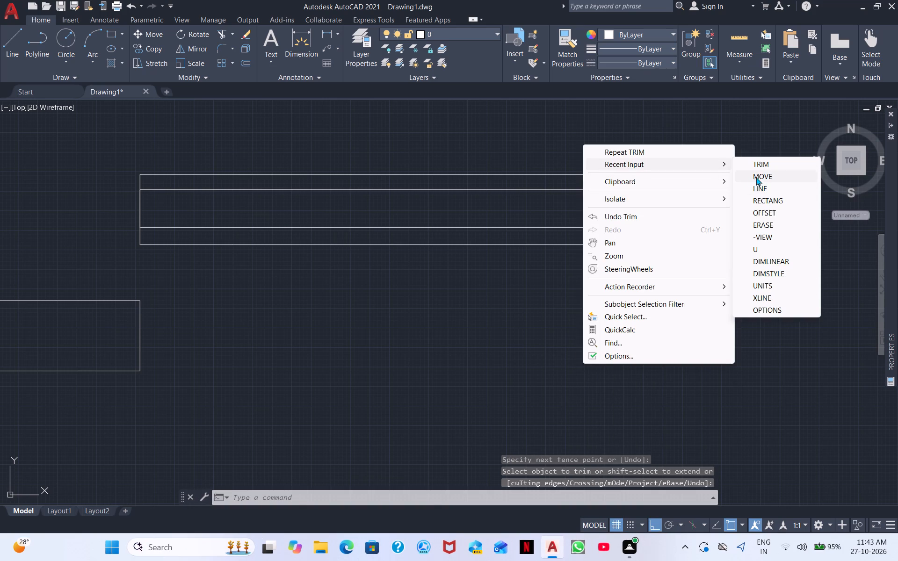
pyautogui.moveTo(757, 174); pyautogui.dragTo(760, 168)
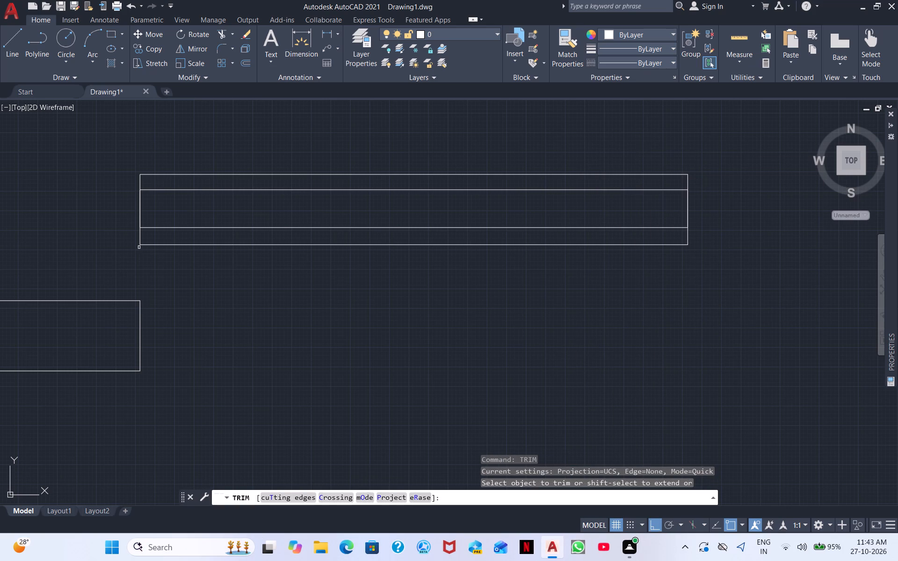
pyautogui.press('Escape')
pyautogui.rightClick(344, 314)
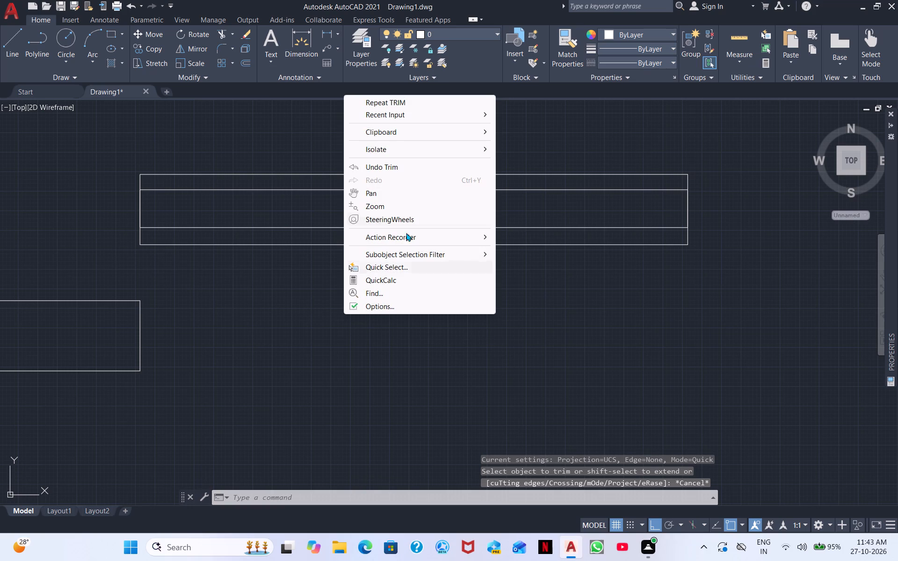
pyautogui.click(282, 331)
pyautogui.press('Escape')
# Move both window rectangles by their lower-left corner onto the lower corner of the cut wall end.
pyautogui.moveTo(394, 310); pyautogui.dragTo(351, 243)
pyautogui.click(274, 165)
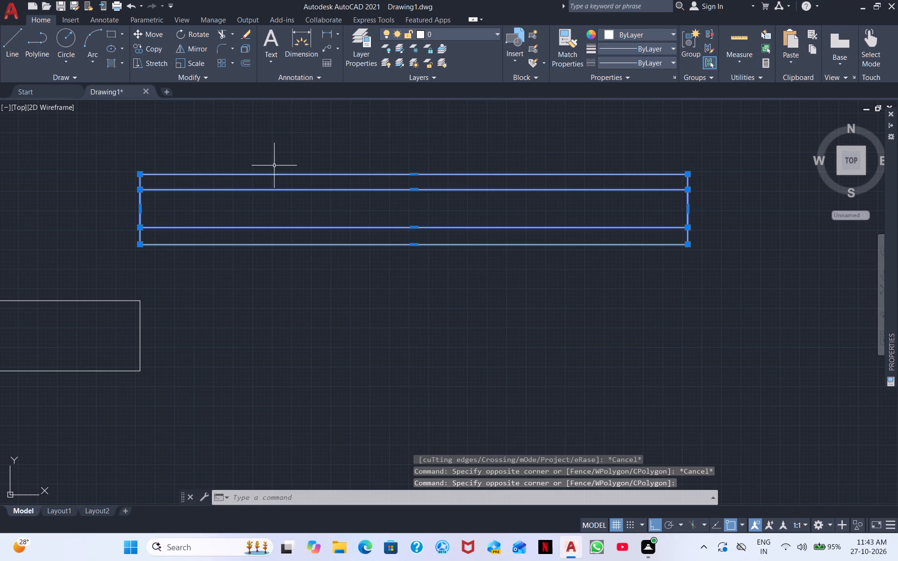
pyautogui.rightClick(329, 323)
pyautogui.click(373, 133)
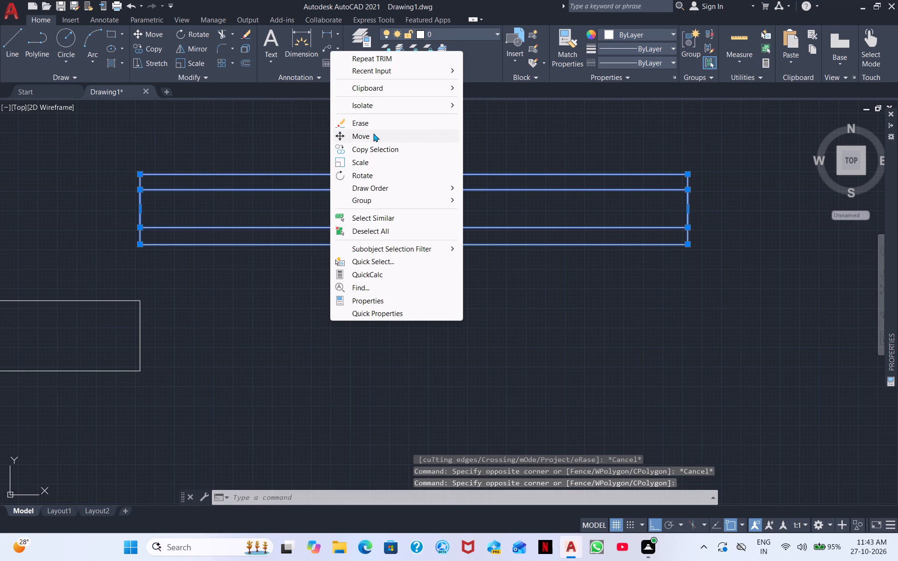
pyautogui.click(138, 244)
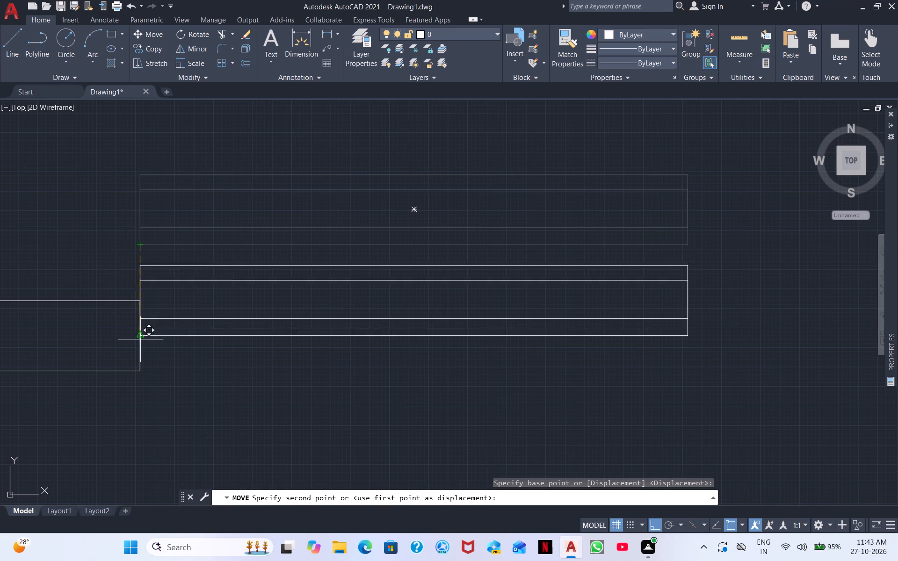
pyautogui.click(139, 372)
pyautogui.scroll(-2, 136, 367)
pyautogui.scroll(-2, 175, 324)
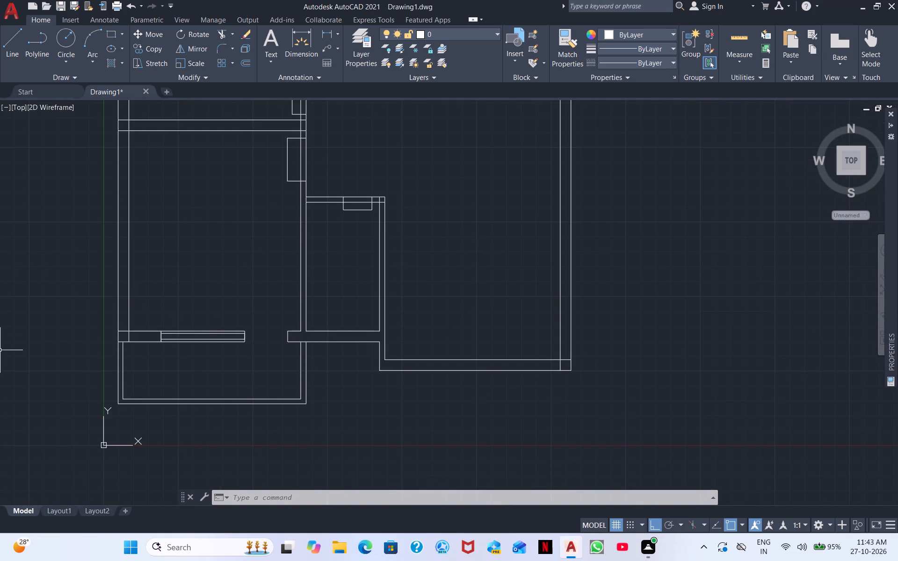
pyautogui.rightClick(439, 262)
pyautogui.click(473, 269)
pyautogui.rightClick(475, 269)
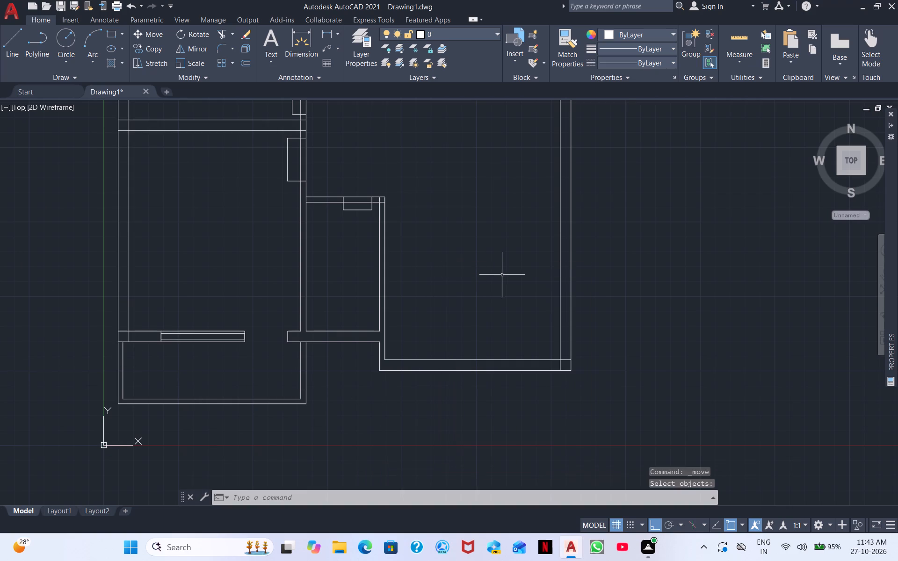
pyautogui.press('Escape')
# Trim the overlapping lines where the small room's upper wall meets the long vertical interior wall, leaving a clean T-junction.
pyautogui.rightClick(468, 282)
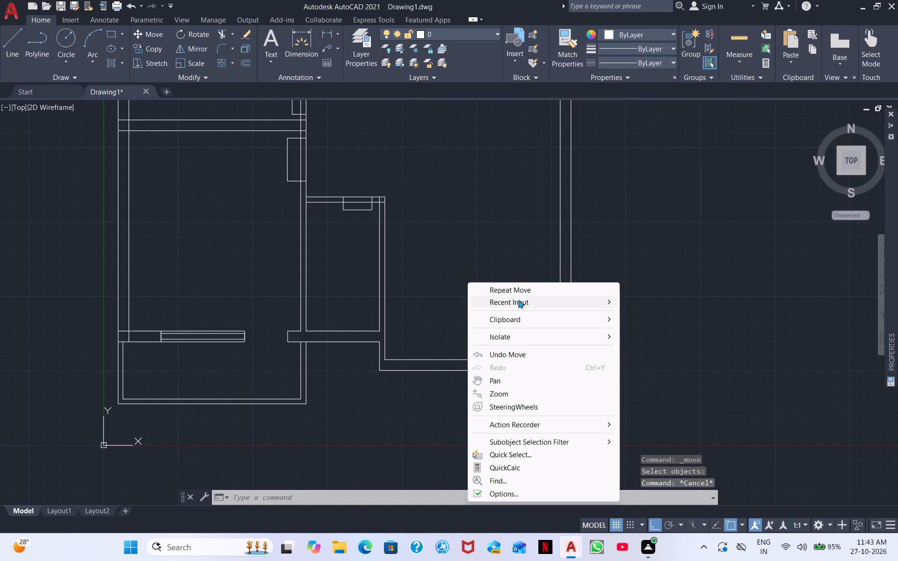
pyautogui.click(525, 302)
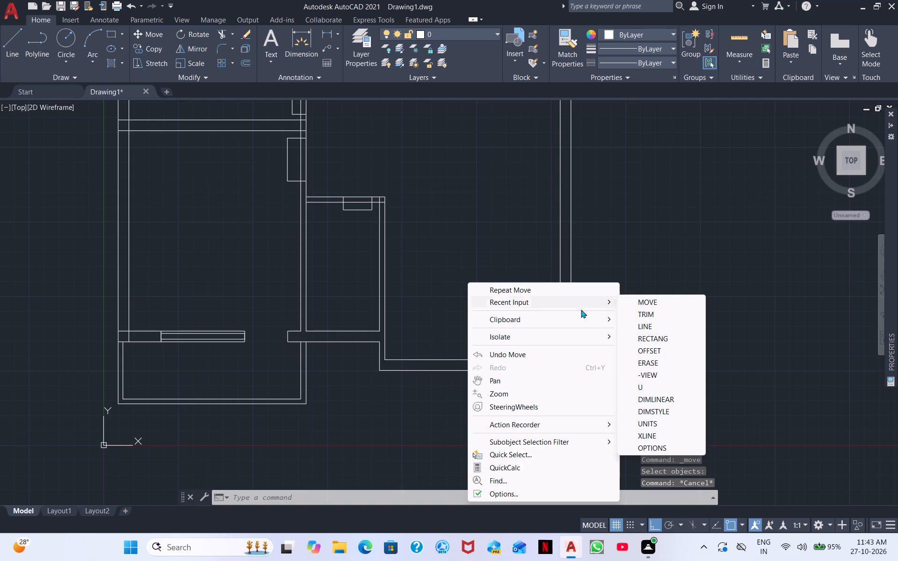
pyautogui.click(672, 315)
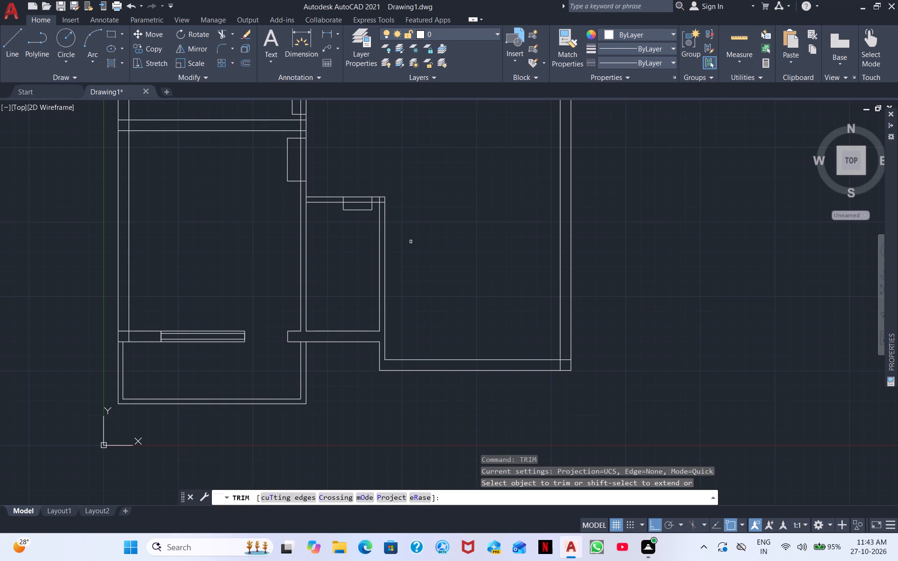
pyautogui.scroll(1, 411, 242)
pyautogui.moveTo(407, 262); pyautogui.dragTo(409, 333, button='middle')
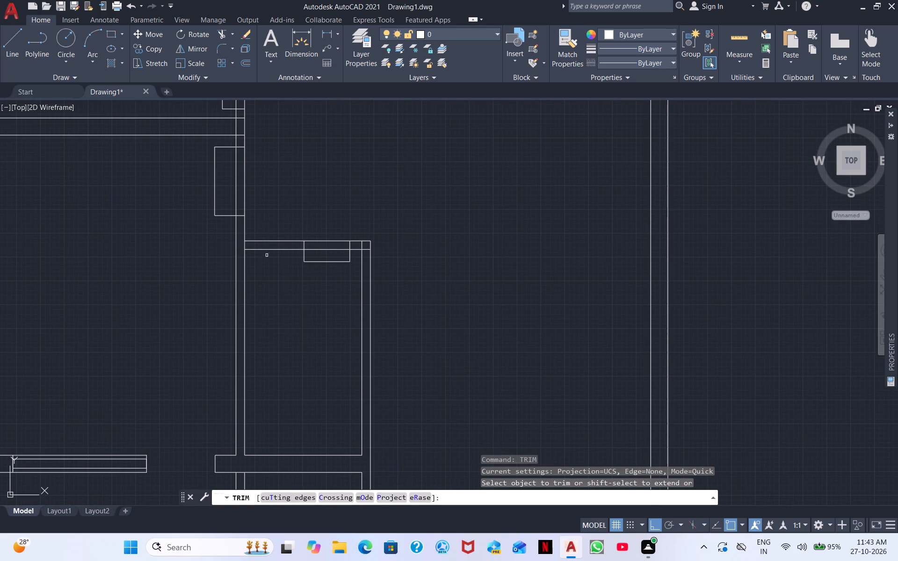
pyautogui.keyDown('shift'); pyautogui.moveTo(267, 254); pyautogui.dragTo(269, 227); pyautogui.keyUp('shift')
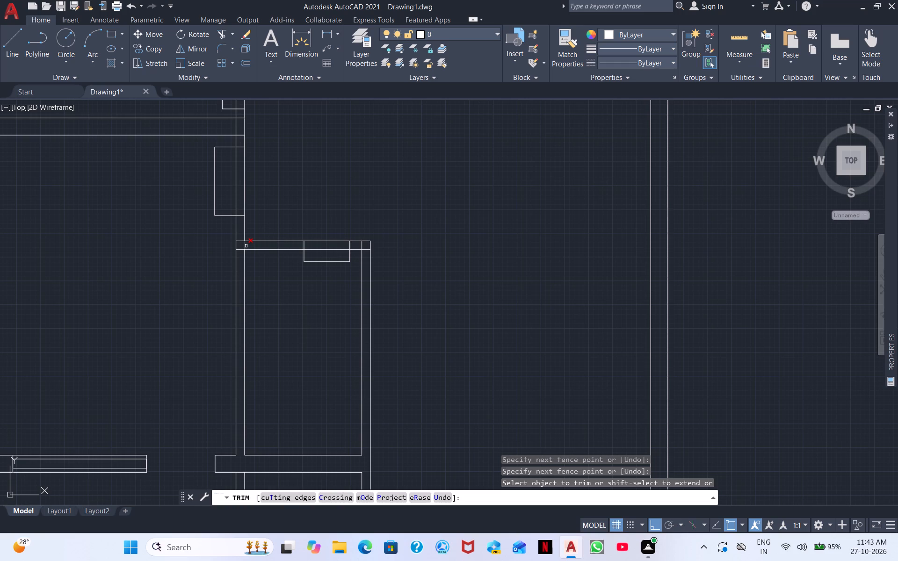
pyautogui.scroll(-1, 246, 246)
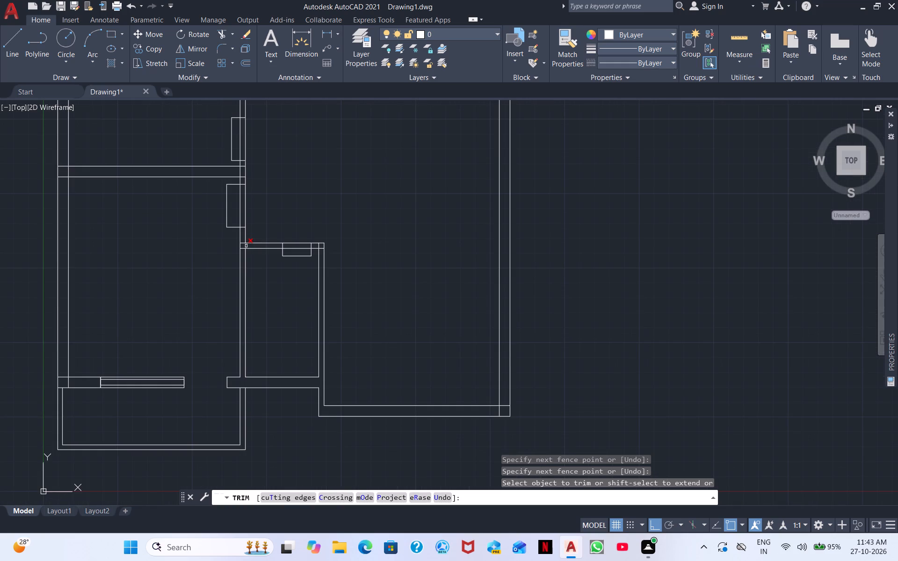
pyautogui.scroll(3, 244, 246)
pyautogui.click(249, 242)
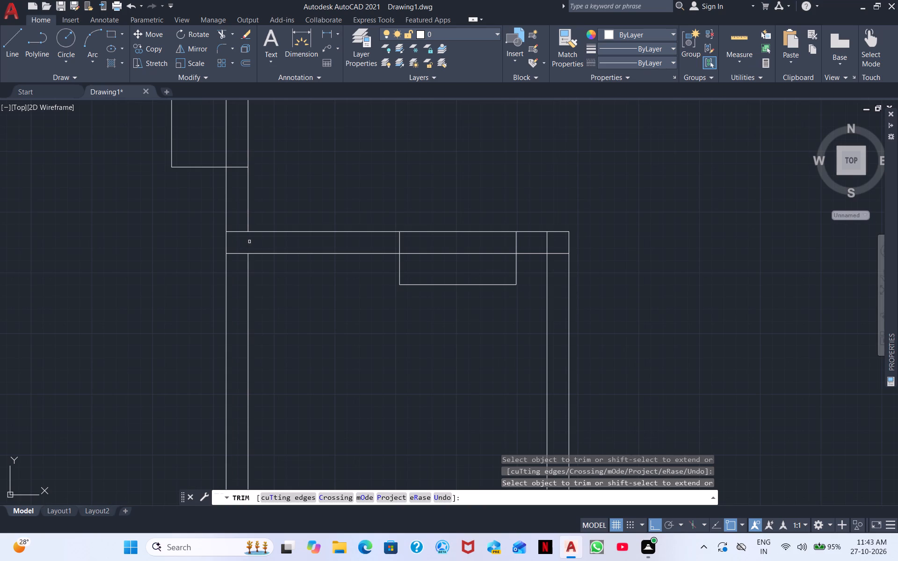
pyautogui.click(243, 232)
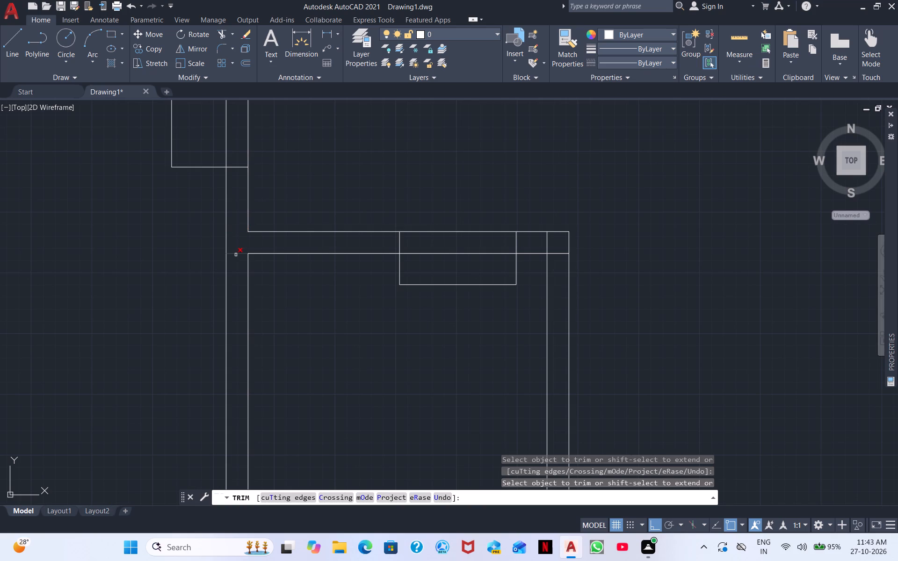
pyautogui.click(236, 255)
# Trim the door opening through the small room's upper wall and clean up that wall's right-hand corner.
pyautogui.moveTo(431, 221); pyautogui.dragTo(442, 316)
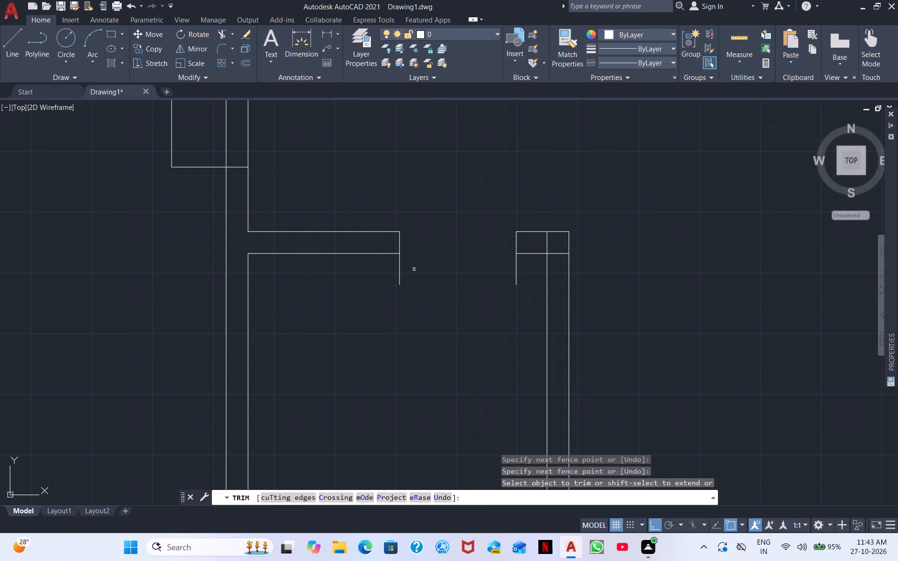
pyautogui.moveTo(394, 270); pyautogui.dragTo(524, 272)
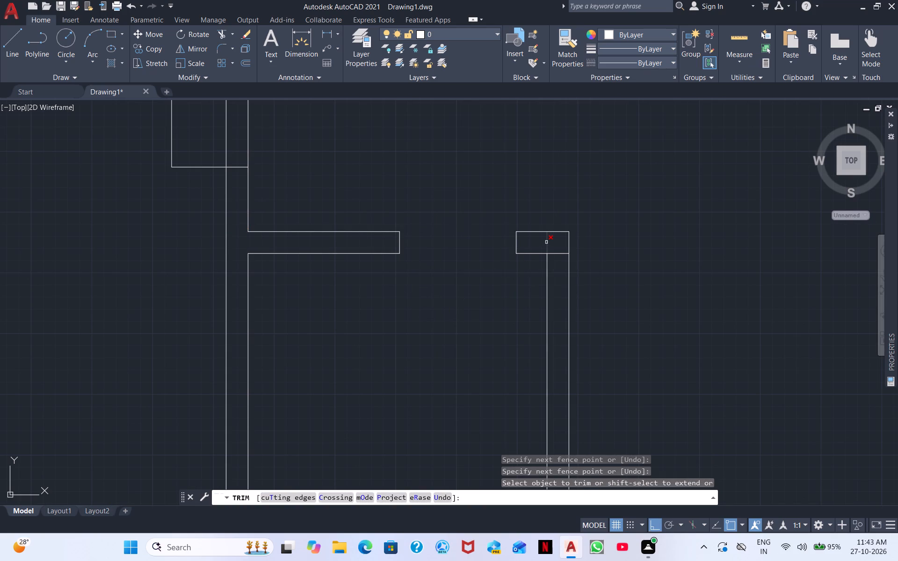
pyautogui.click(547, 242)
pyautogui.click(558, 252)
# Trim the door opening in the vertical interior wall below the left rooms' dividing wall, removing the door rectangle's leftover lines.
pyautogui.scroll(-1, 438, 298)
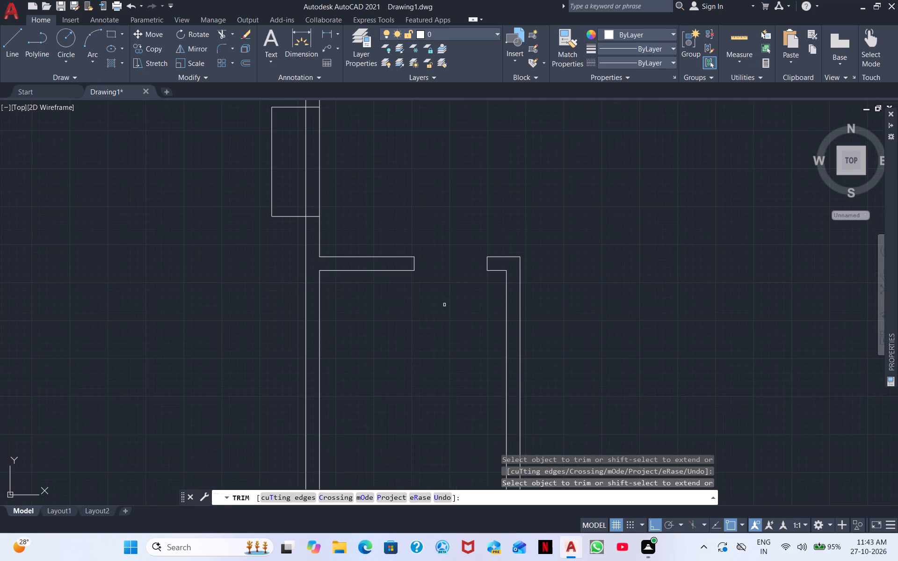
pyautogui.scroll(-3, 445, 306)
pyautogui.scroll(2, 435, 331)
pyautogui.moveTo(435, 326); pyautogui.dragTo(435, 470, button='middle')
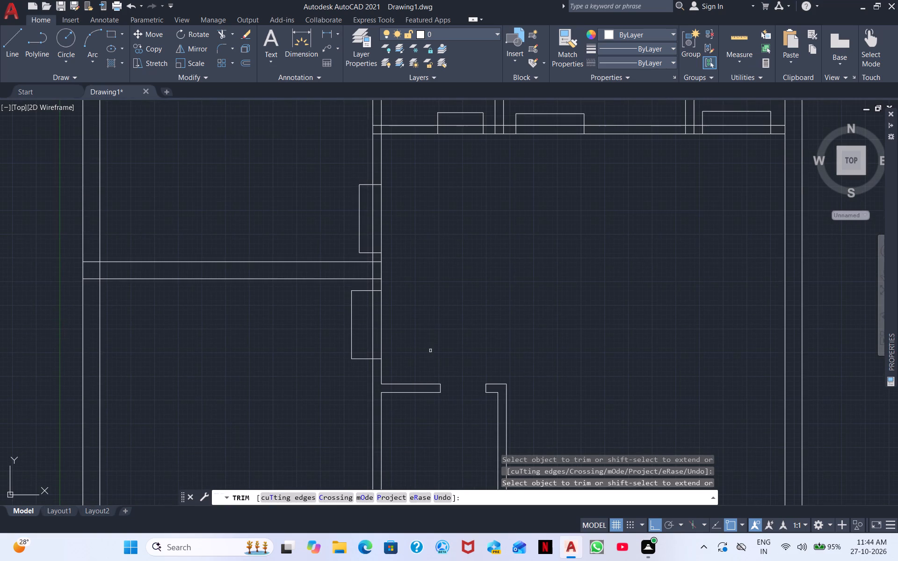
pyautogui.scroll(2, 428, 339)
pyautogui.moveTo(402, 346); pyautogui.dragTo(461, 361, button='middle')
pyautogui.scroll(-1, 461, 361)
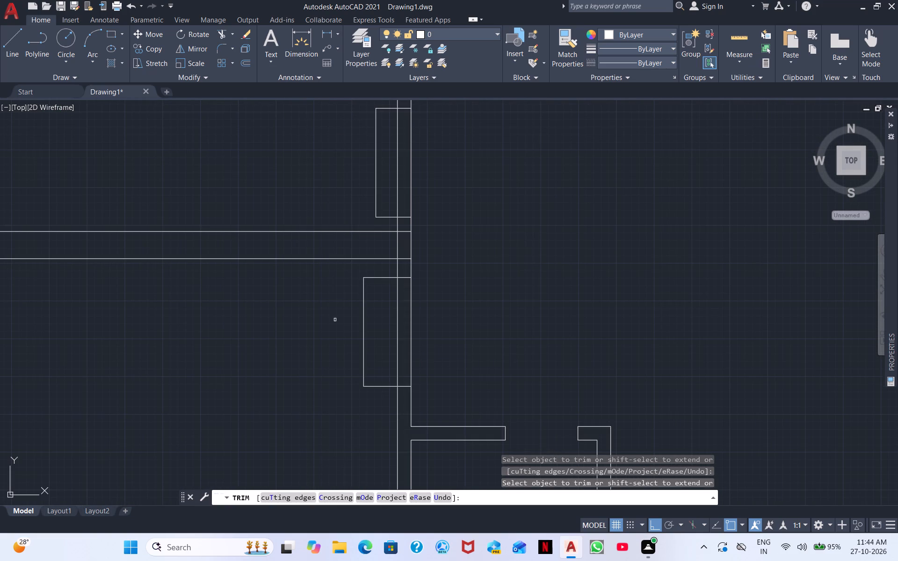
pyautogui.moveTo(335, 318); pyautogui.dragTo(480, 330)
pyautogui.moveTo(383, 272); pyautogui.dragTo(365, 311)
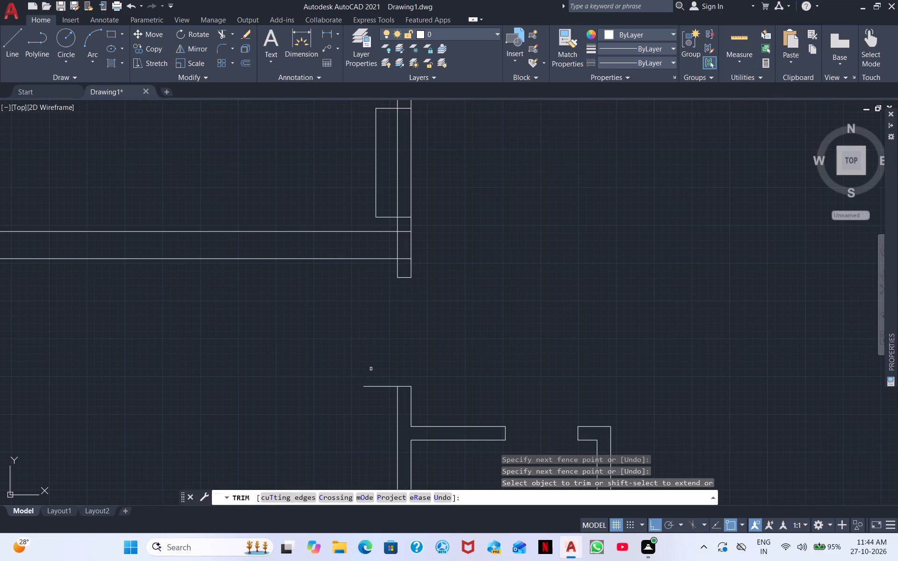
pyautogui.moveTo(376, 376); pyautogui.dragTo(375, 417)
# Trim the overlapping lines where the left rooms' horizontal dividing wall meets the vertical interior wall.
pyautogui.moveTo(435, 323); pyautogui.dragTo(441, 347, button='middle')
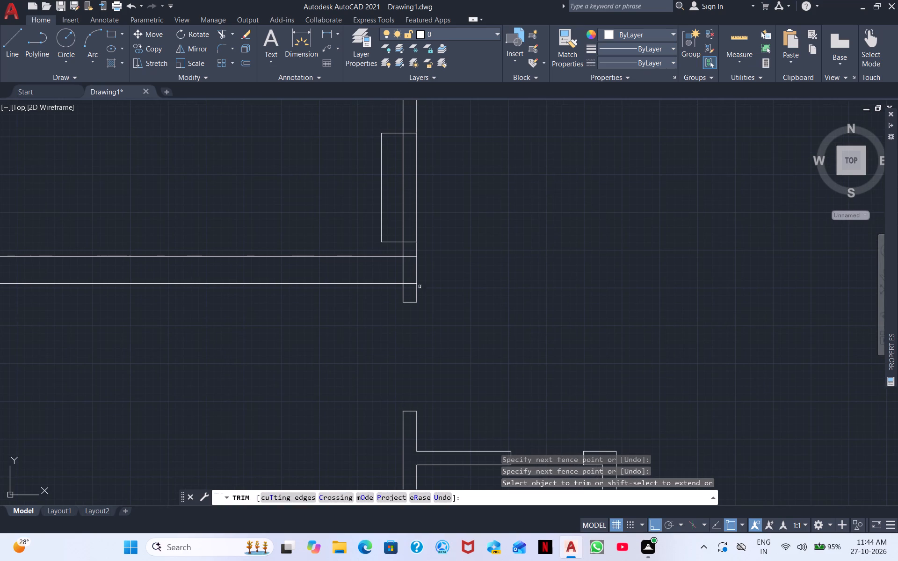
pyautogui.click(413, 285)
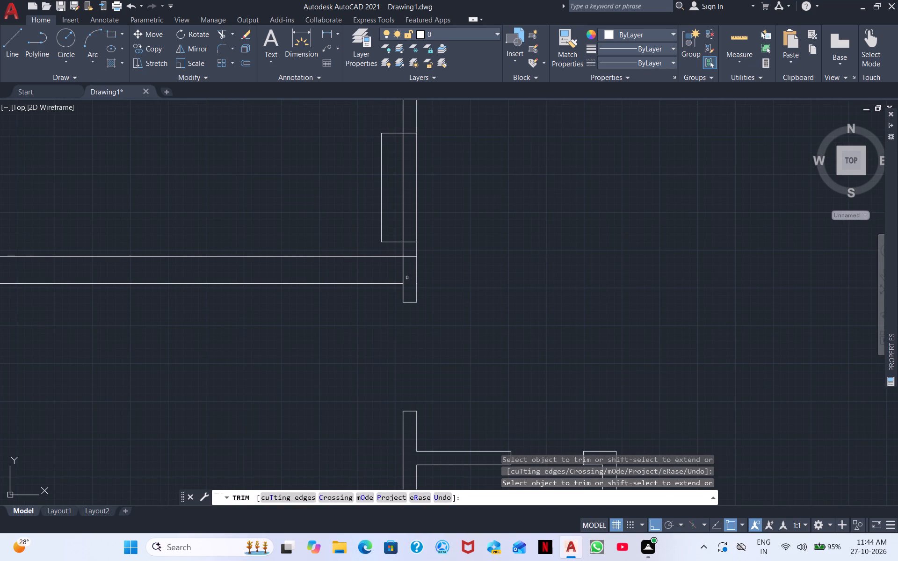
pyautogui.moveTo(399, 273); pyautogui.dragTo(409, 269)
pyautogui.click(409, 257)
# Trim the door opening in the vertical interior wall above the left rooms' dividing wall, including the projecting rectangle lines.
pyautogui.moveTo(340, 207); pyautogui.dragTo(447, 208)
pyautogui.moveTo(458, 208); pyautogui.dragTo(497, 321, button='middle')
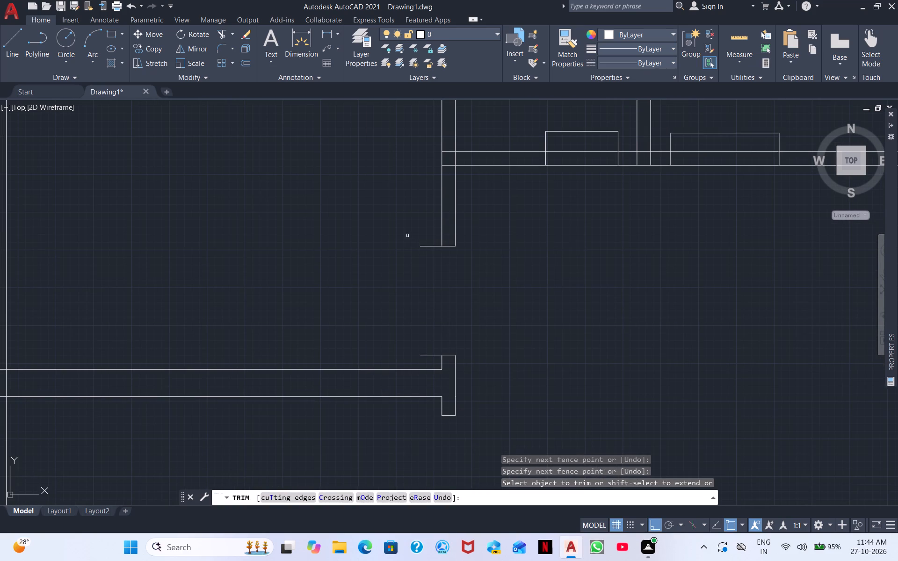
pyautogui.click(428, 246)
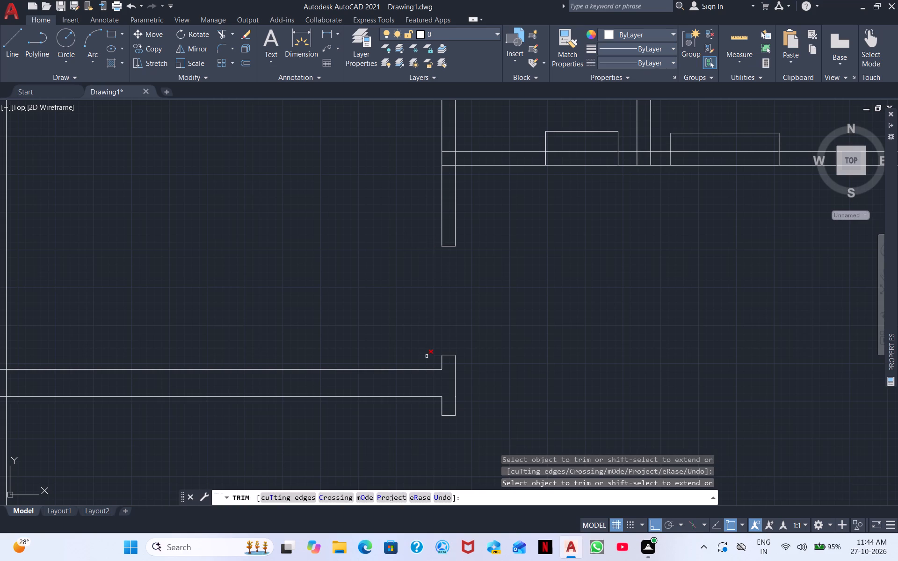
pyautogui.click(427, 356)
# Trim the junction where the upper rooms' lower wall meets the vertical interior wall.
pyautogui.scroll(-2, 517, 302)
pyautogui.moveTo(529, 297); pyautogui.dragTo(259, 299, button='middle')
pyautogui.scroll(2, 253, 263)
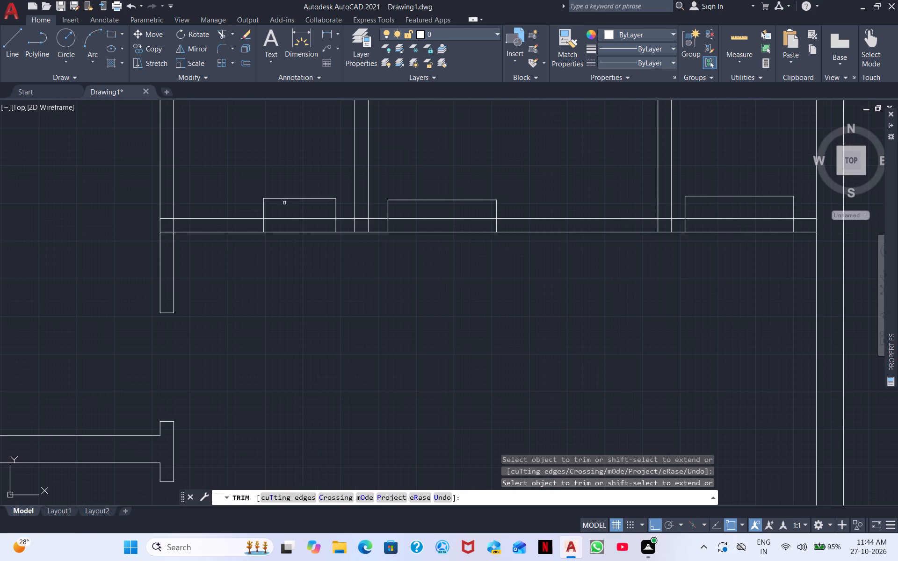
pyautogui.click(166, 231)
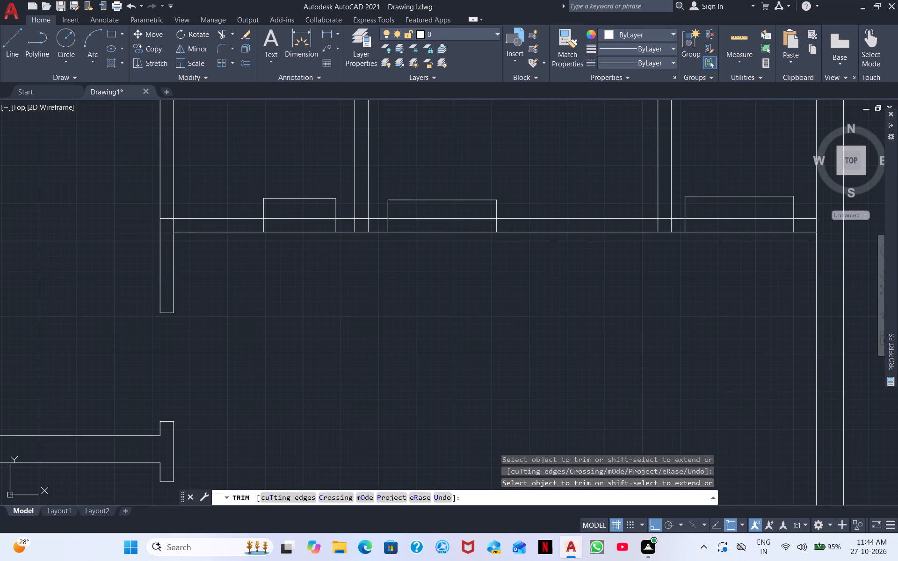
pyautogui.click(167, 217)
pyautogui.click(175, 224)
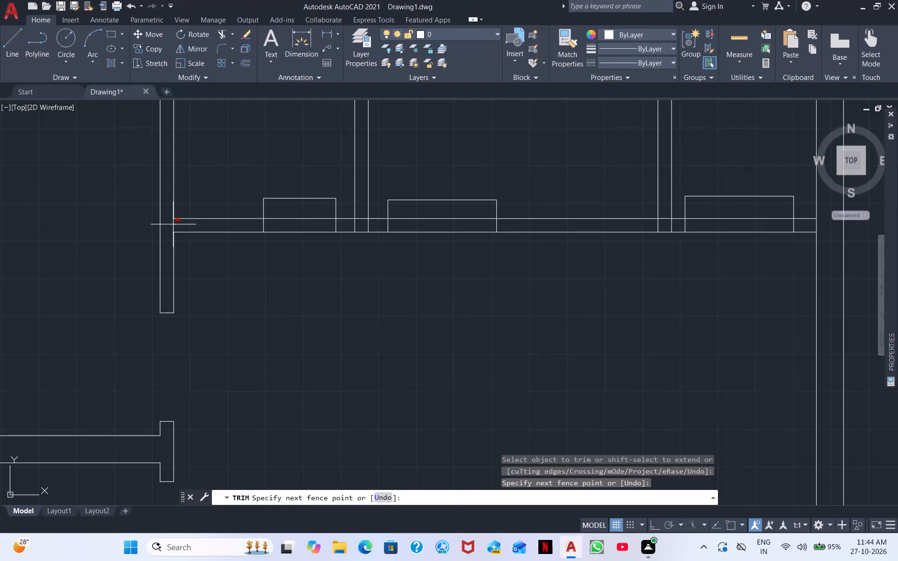
pyautogui.click(170, 225)
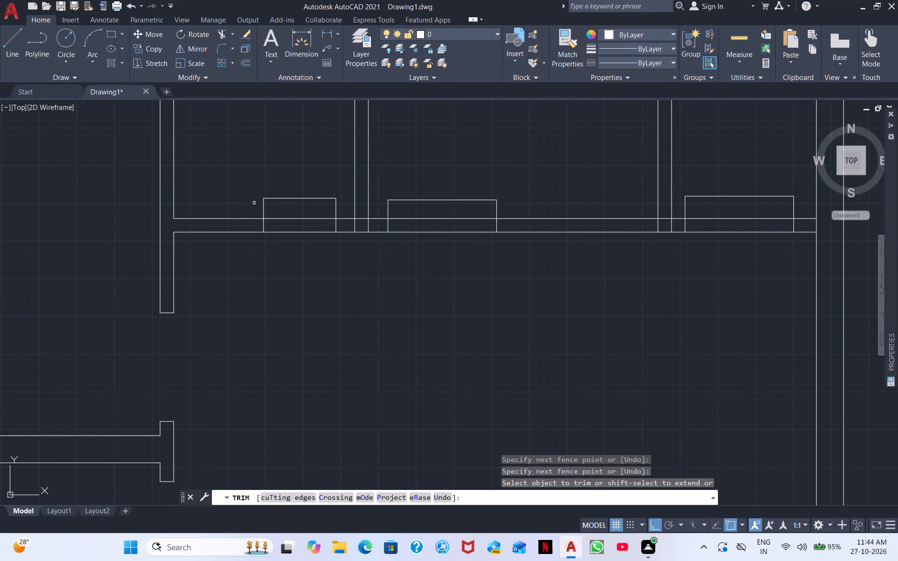
# Trim the first two door openings from the left in the upper rooms' lower wall, removing the leftover rectangle lines.
pyautogui.moveTo(288, 175); pyautogui.dragTo(302, 252)
pyautogui.moveTo(259, 200); pyautogui.dragTo(284, 204)
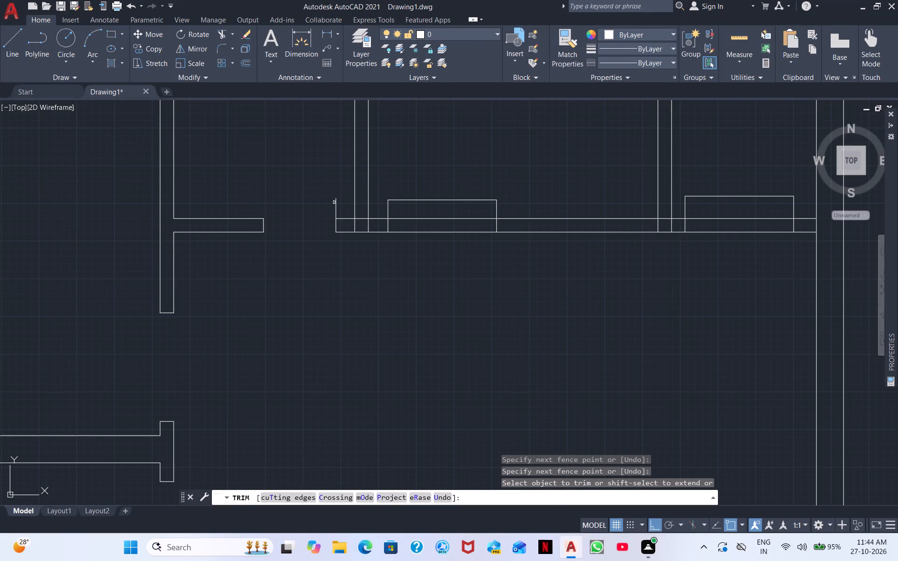
pyautogui.click(336, 205)
pyautogui.click(336, 209)
pyautogui.click(317, 197)
pyautogui.moveTo(411, 193); pyautogui.dragTo(411, 262)
pyautogui.moveTo(384, 211); pyautogui.dragTo(437, 216)
pyautogui.click(498, 210)
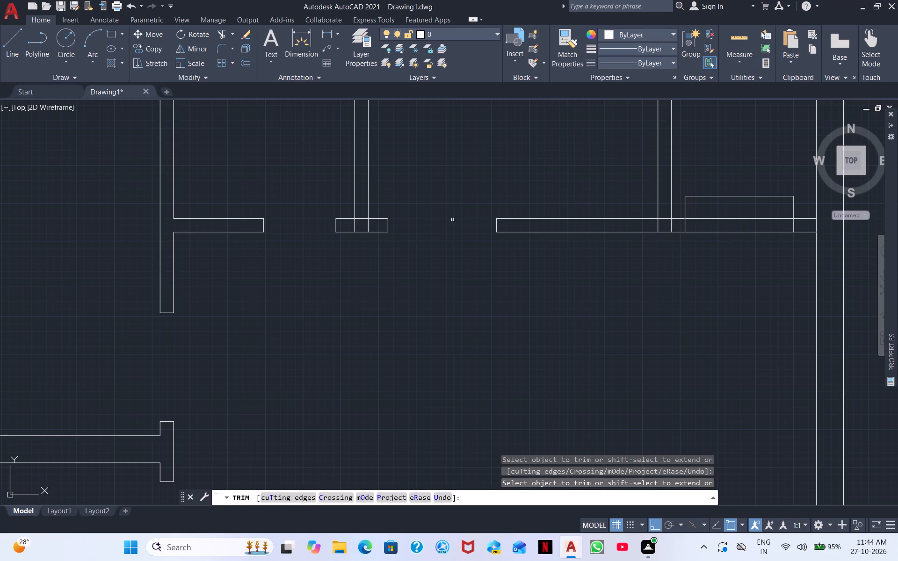
# Trim the T-junctions where the two vertical partitions between the upper rooms meet their lower wall.
pyautogui.scroll(3, 360, 231)
pyautogui.moveTo(324, 212); pyautogui.dragTo(426, 211)
pyautogui.moveTo(368, 160); pyautogui.dragTo(363, 204)
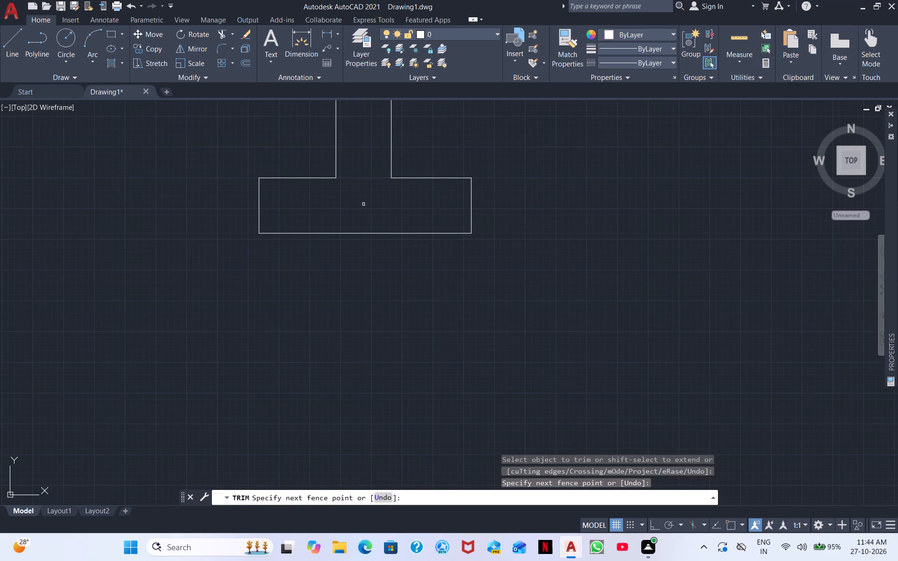
pyautogui.scroll(-2, 449, 214)
pyautogui.moveTo(489, 243); pyautogui.dragTo(33, 362, button='middle')
pyautogui.scroll(-1, 37, 361)
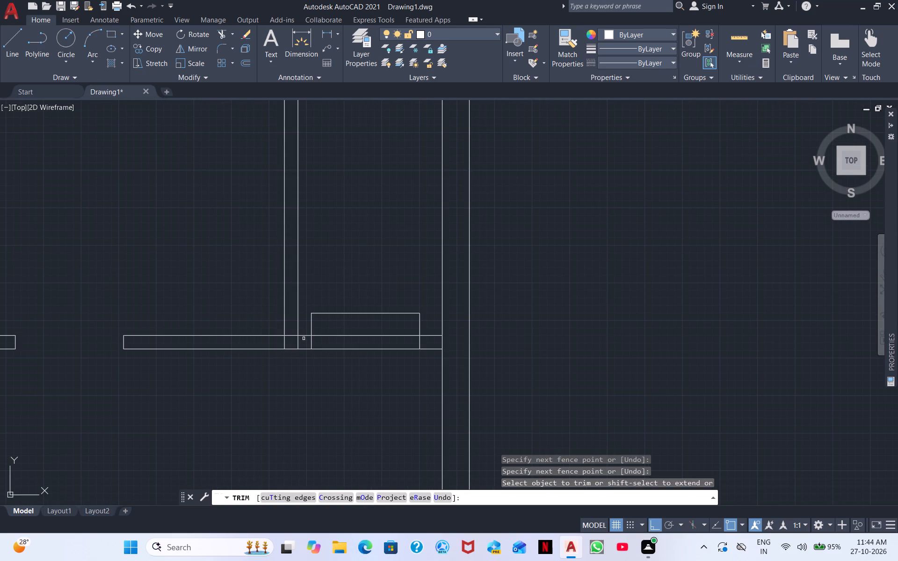
pyautogui.moveTo(249, 311); pyautogui.dragTo(175, 254, button='middle')
pyautogui.scroll(2, 259, 284)
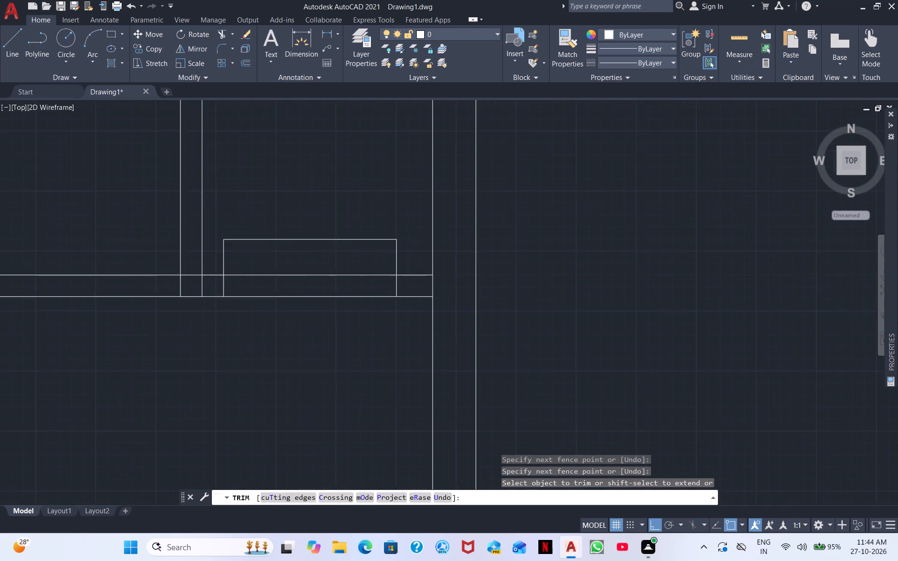
pyautogui.click(101, 280)
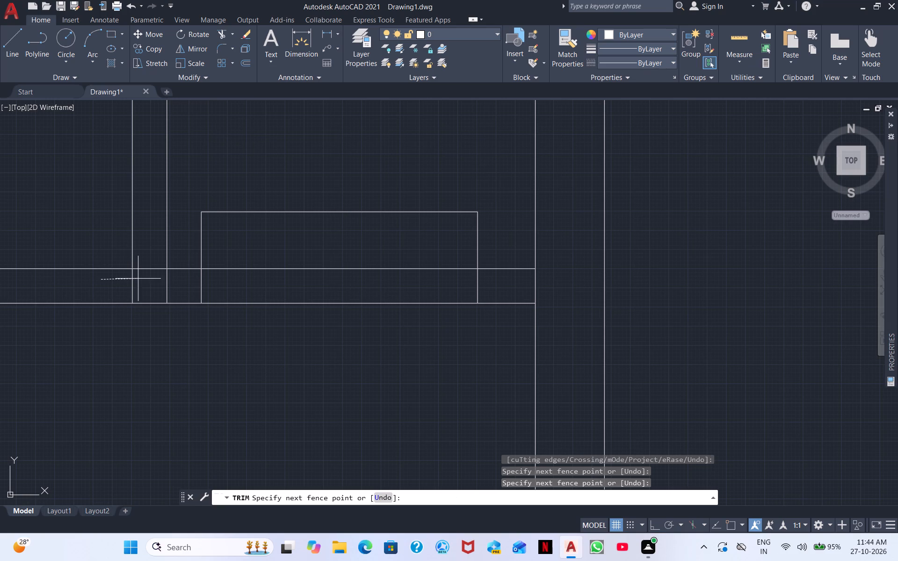
pyautogui.click(140, 278)
pyautogui.click(145, 268)
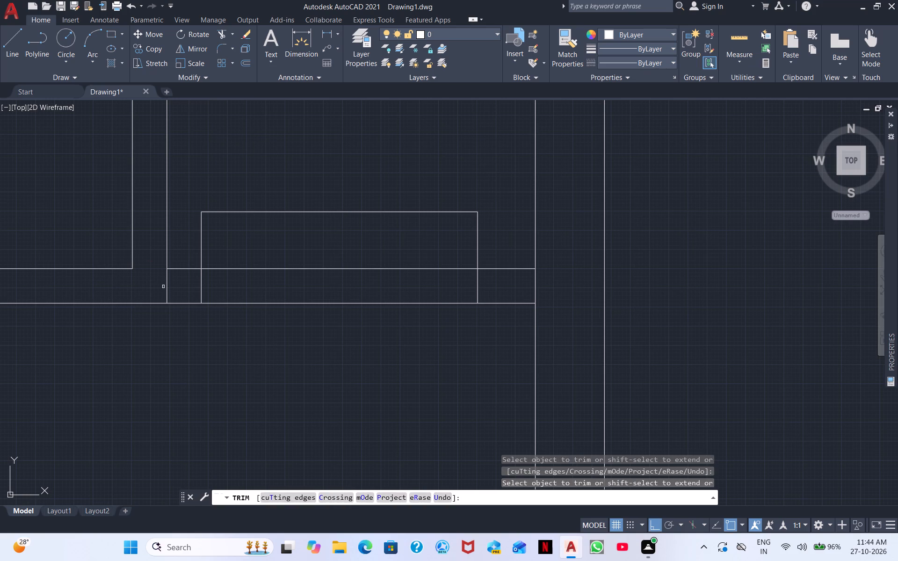
pyautogui.click(167, 285)
# Trim the rightmost door opening in the upper rooms' lower wall, removing the rest of its door rectangle.
pyautogui.moveTo(293, 194); pyautogui.dragTo(291, 377)
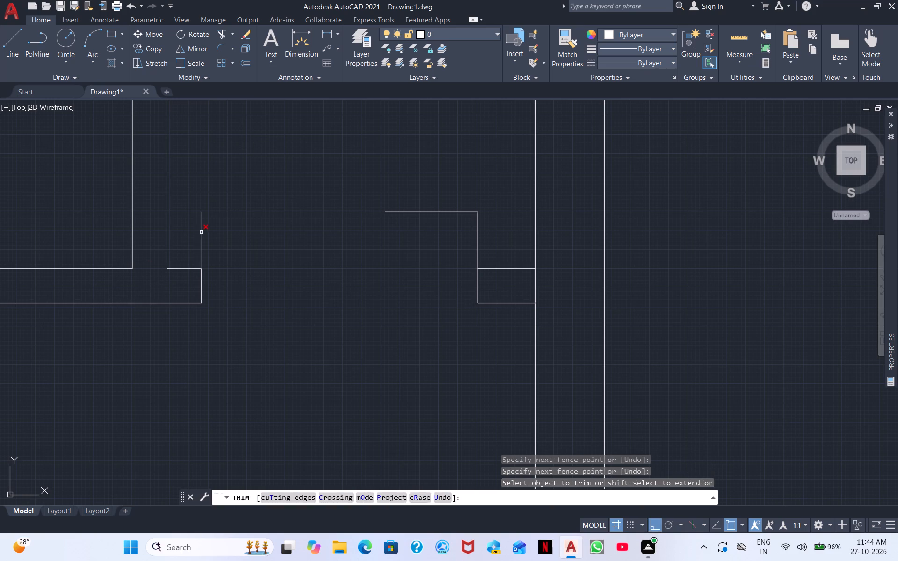
pyautogui.moveTo(193, 240); pyautogui.dragTo(232, 248)
pyautogui.click(408, 209)
pyautogui.moveTo(477, 225); pyautogui.dragTo(478, 232)
pyautogui.moveTo(481, 250); pyautogui.dragTo(420, 247)
# Trim the outer right wall's inner line where the short stub of the upper rooms' lower wall joins it.
pyautogui.scroll(-3, 366, 300)
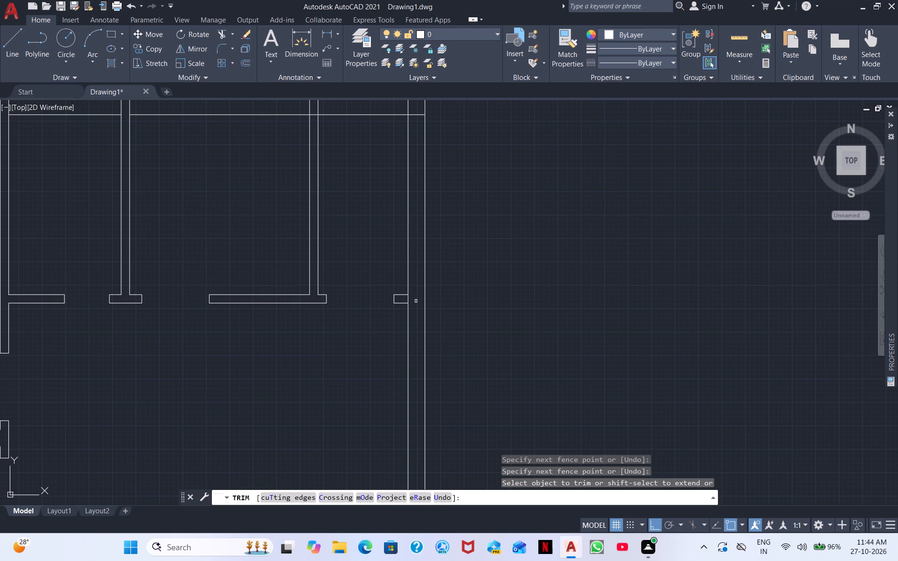
pyautogui.click(407, 297)
pyautogui.scroll(-1, 357, 338)
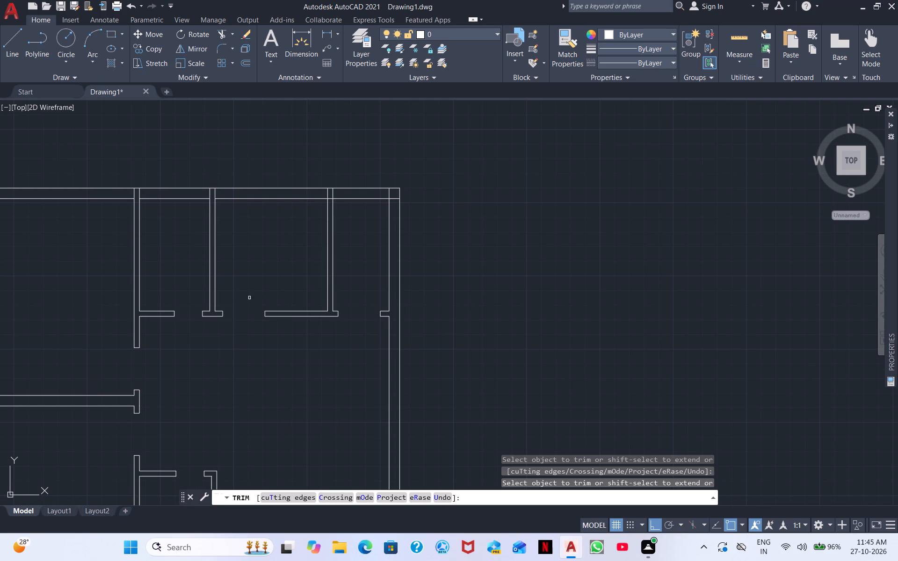
pyautogui.moveTo(224, 230); pyautogui.dragTo(322, 217, button='middle')
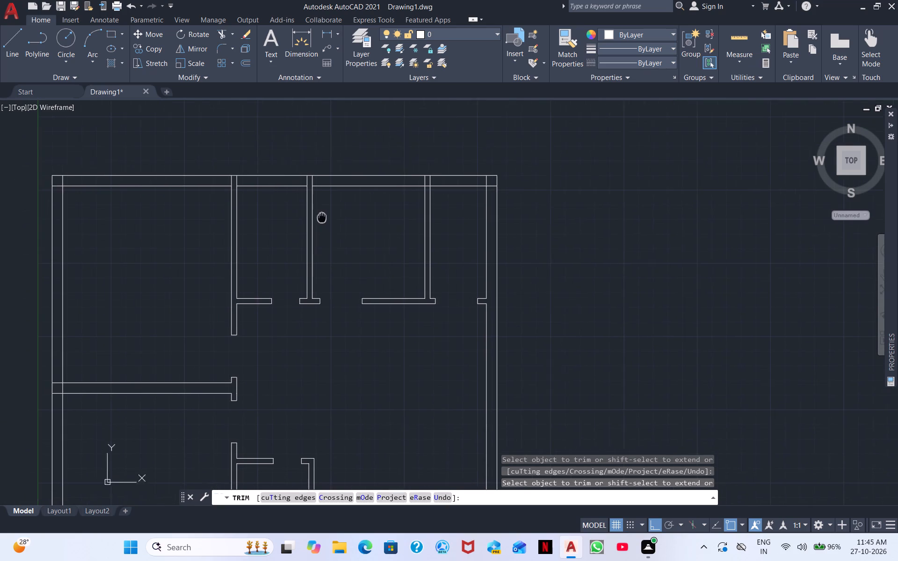
# Draw a wall-thickness rectangle in the lower plan's top wall at the leftmost vertical partition, extending slightly past the partition's right face.
pyautogui.moveTo(322, 217); pyautogui.dragTo(323, 217, button='middle')
pyautogui.moveTo(177, 245); pyautogui.dragTo(292, 252, button='middle')
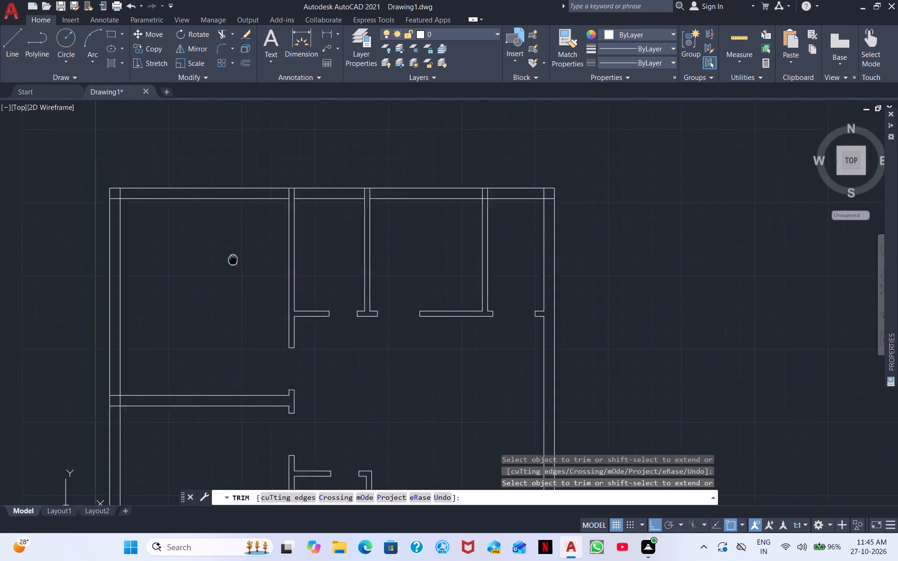
pyautogui.moveTo(292, 252); pyautogui.dragTo(358, 238, button='middle')
pyautogui.moveTo(262, 233); pyautogui.dragTo(303, 271, button='middle')
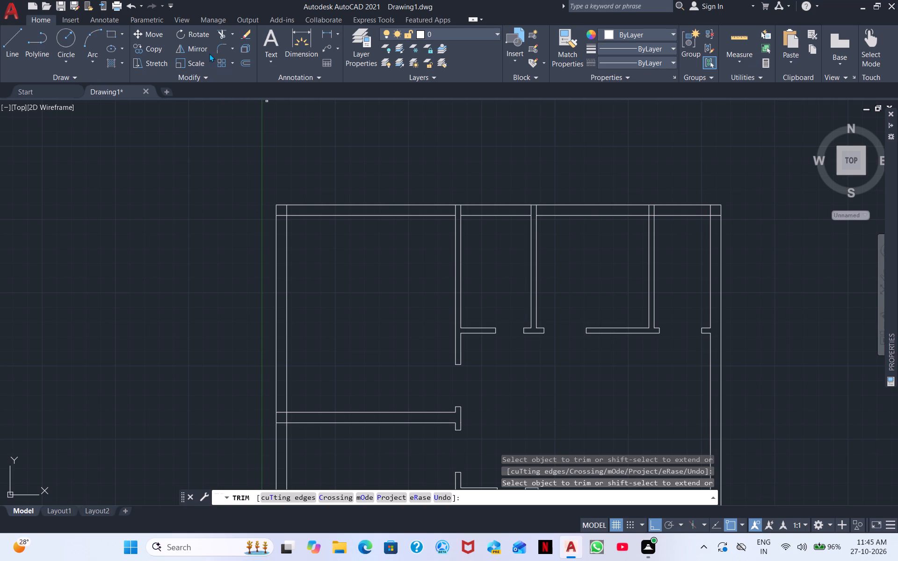
pyautogui.click(110, 37)
pyautogui.scroll(1, 255, 214)
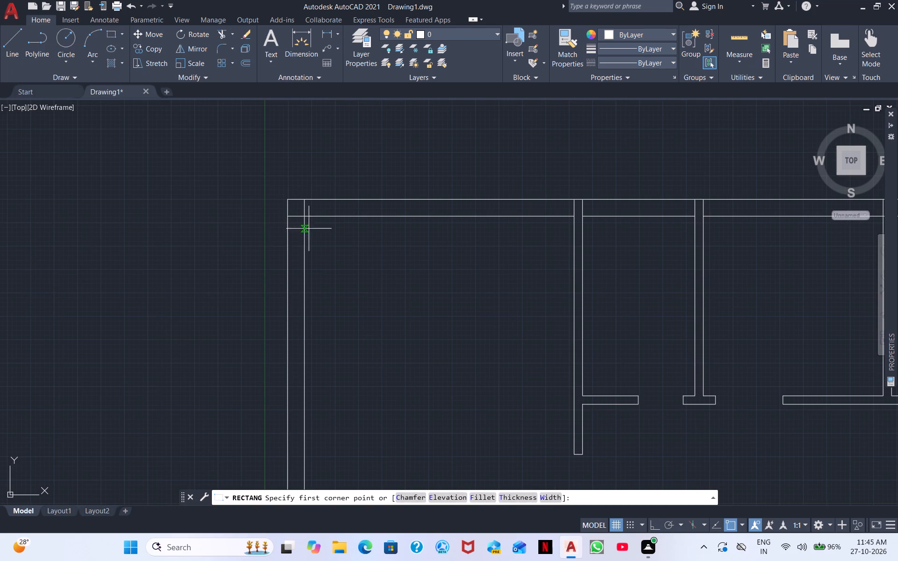
pyautogui.scroll(2, 351, 249)
pyautogui.moveTo(304, 275); pyautogui.dragTo(97, 331, button='middle')
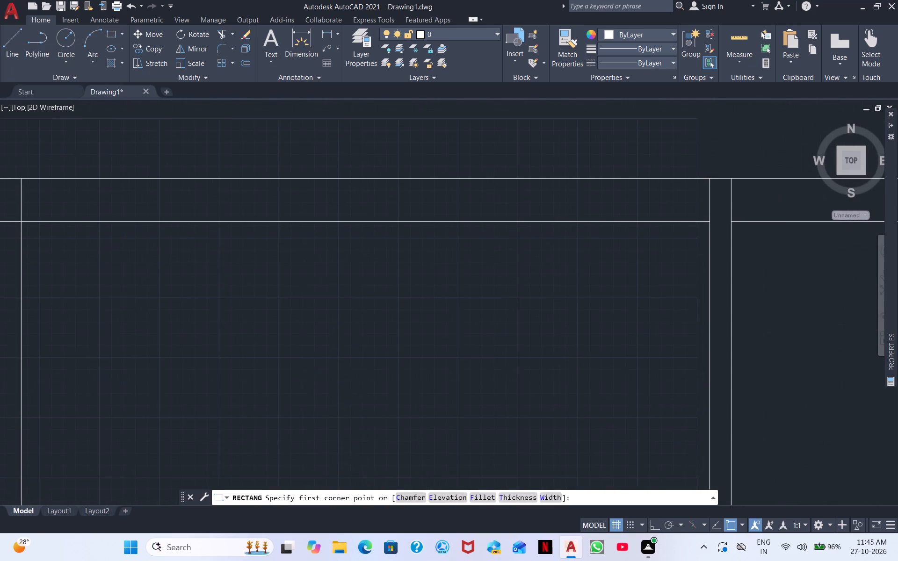
pyautogui.moveTo(503, 294); pyautogui.dragTo(161, 309, button='middle')
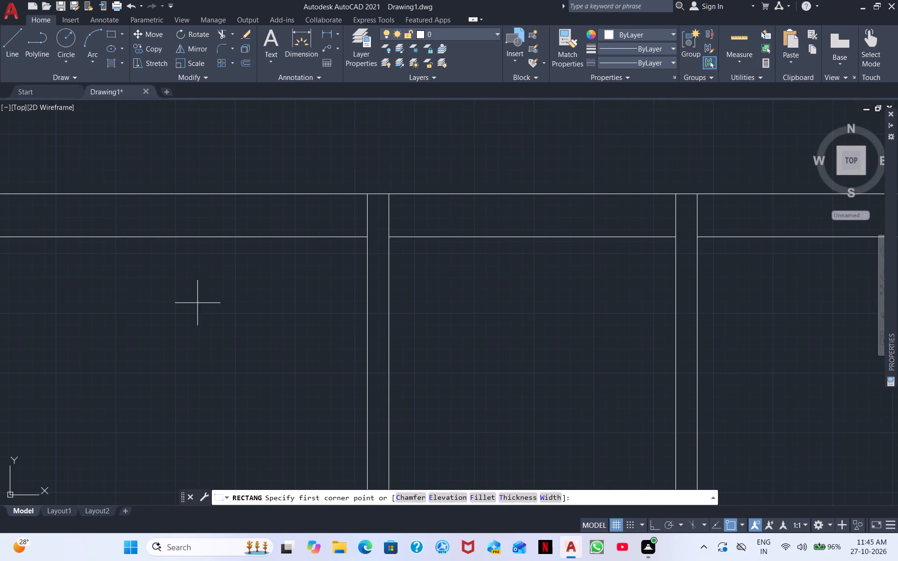
pyautogui.moveTo(290, 273); pyautogui.dragTo(224, 350, button='middle')
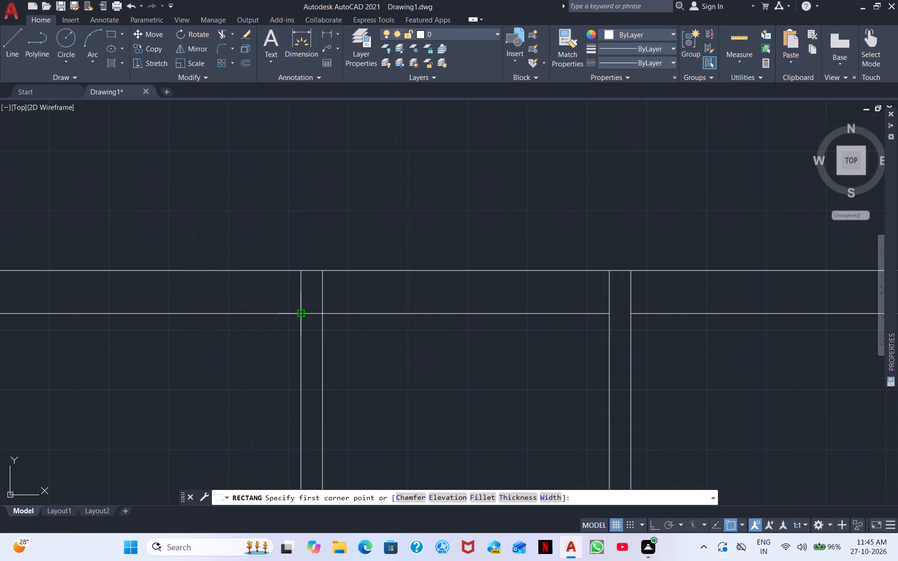
pyautogui.click(299, 313)
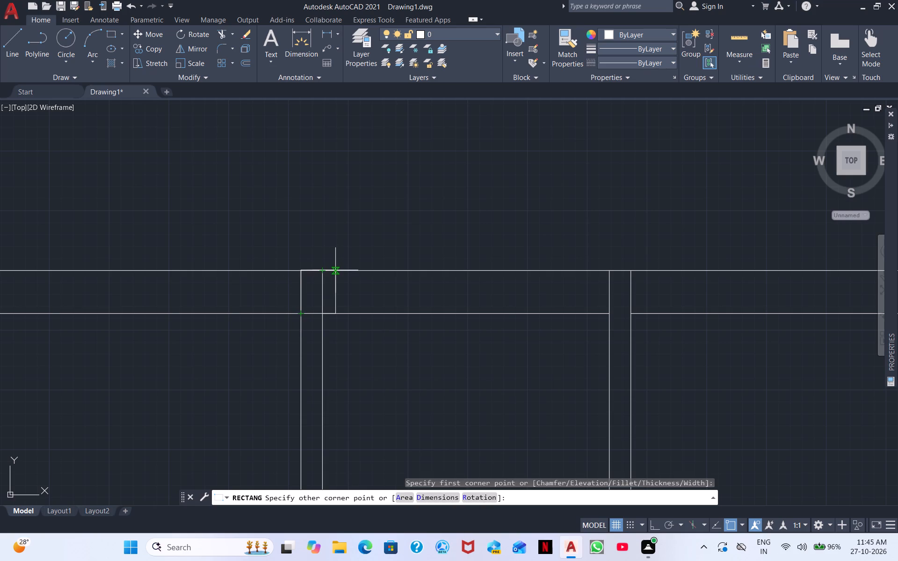
pyautogui.click(335, 271)
# Draw matching rectangles in the top wall at the second and third vertical partitions, each extending slightly past the partition's left face.
pyautogui.rightClick(395, 293)
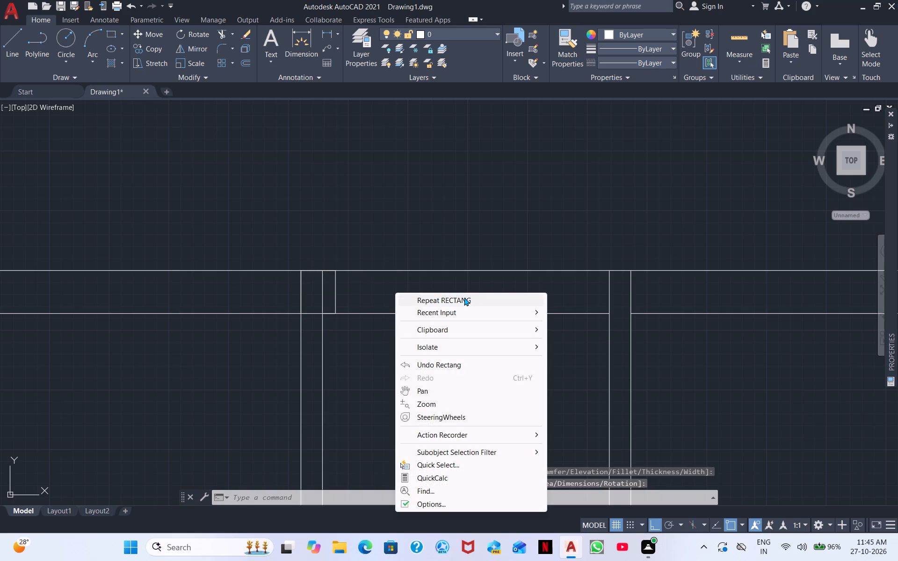
pyautogui.click(464, 297)
pyautogui.moveTo(520, 321); pyautogui.dragTo(154, 335, button='middle')
pyautogui.moveTo(237, 345); pyautogui.dragTo(233, 347, button='middle')
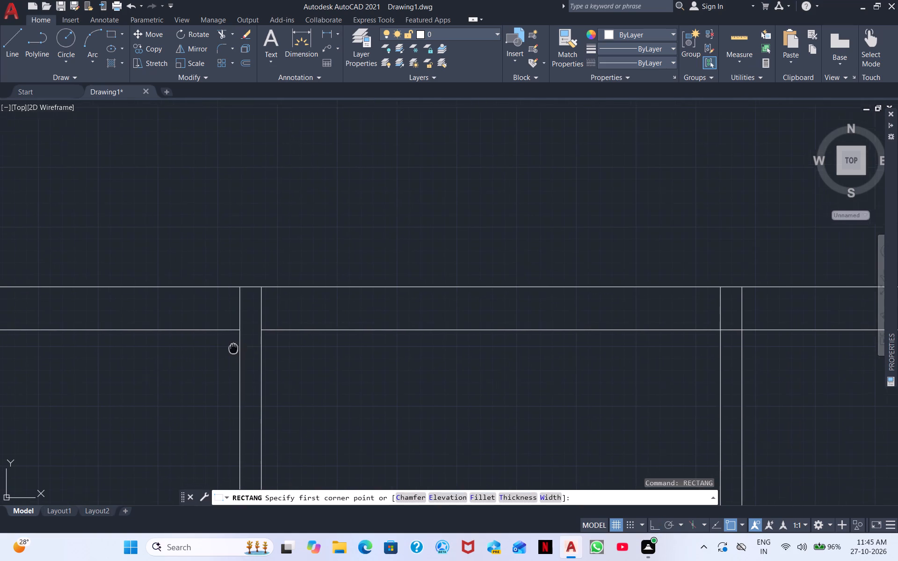
pyautogui.moveTo(233, 347); pyautogui.dragTo(176, 347, button='middle')
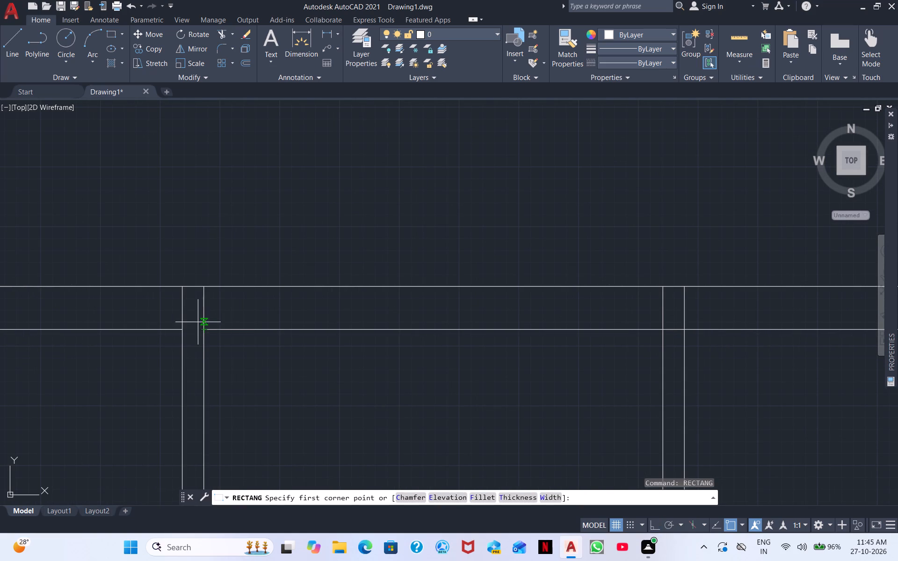
pyautogui.click(204, 327)
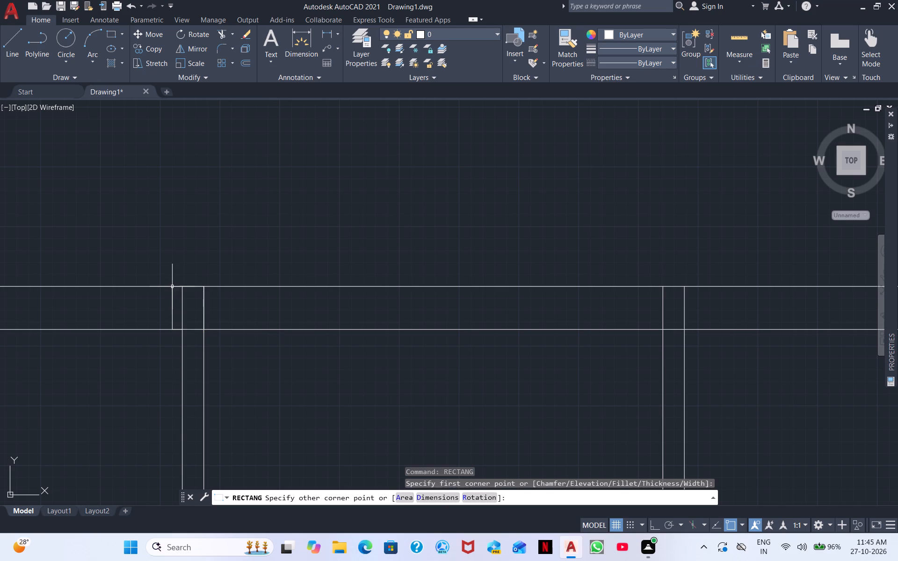
pyautogui.click(172, 287)
pyautogui.rightClick(268, 298)
pyautogui.click(305, 305)
pyautogui.moveTo(397, 315); pyautogui.dragTo(122, 315, button='middle')
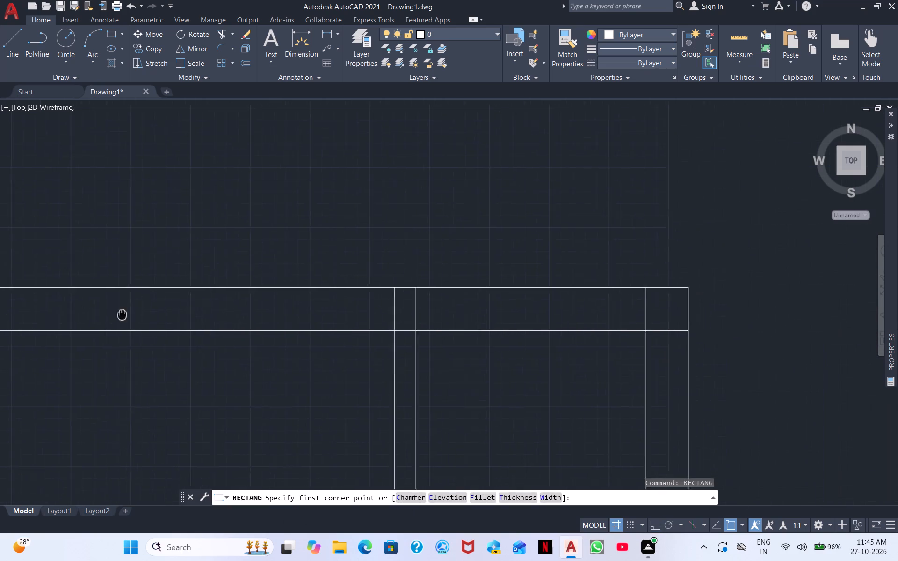
pyautogui.moveTo(122, 315); pyautogui.dragTo(24, 309, button='middle')
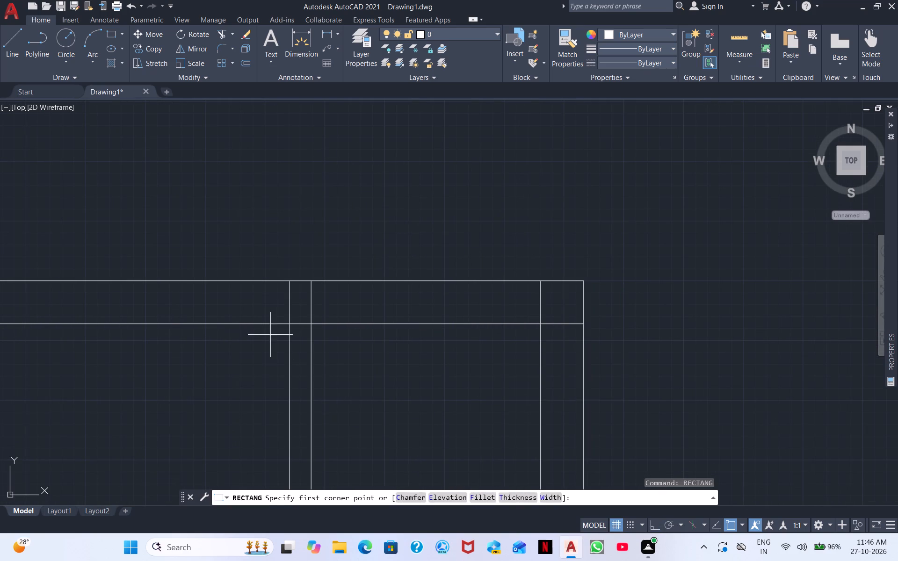
pyautogui.click(308, 323)
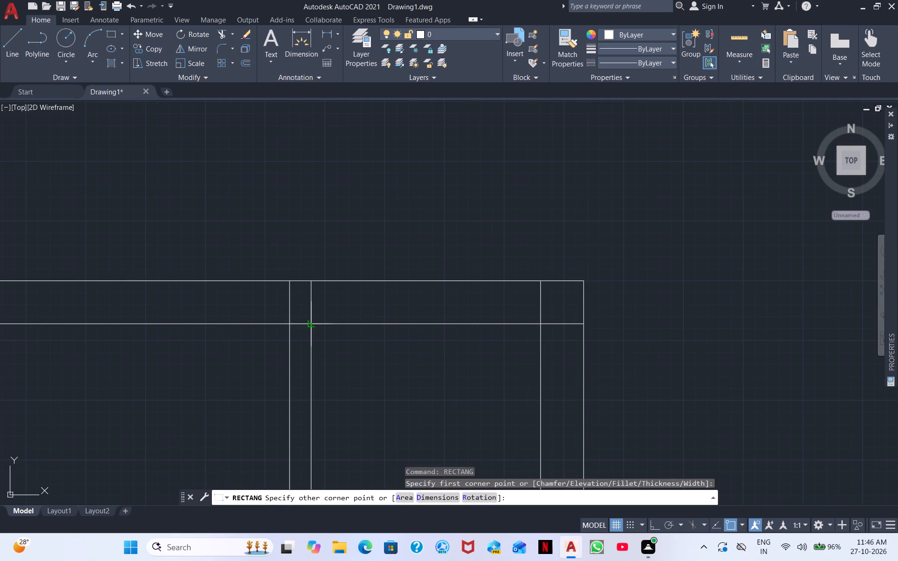
pyautogui.click(277, 281)
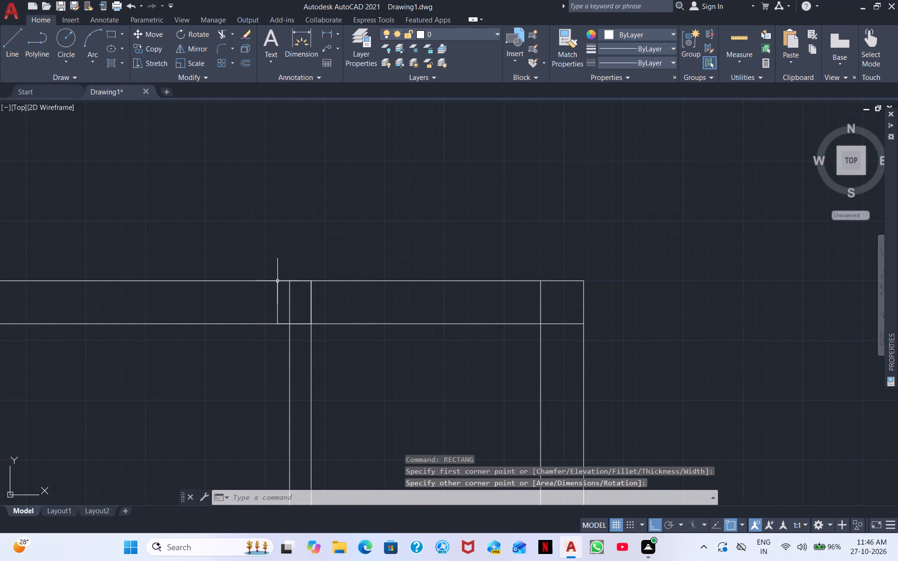
# Trim the partition line crossing the inside of each of the three junction rectangles in the top wall.
pyautogui.scroll(-2, 363, 302)
pyautogui.moveTo(381, 305); pyautogui.dragTo(166, 314, button='middle')
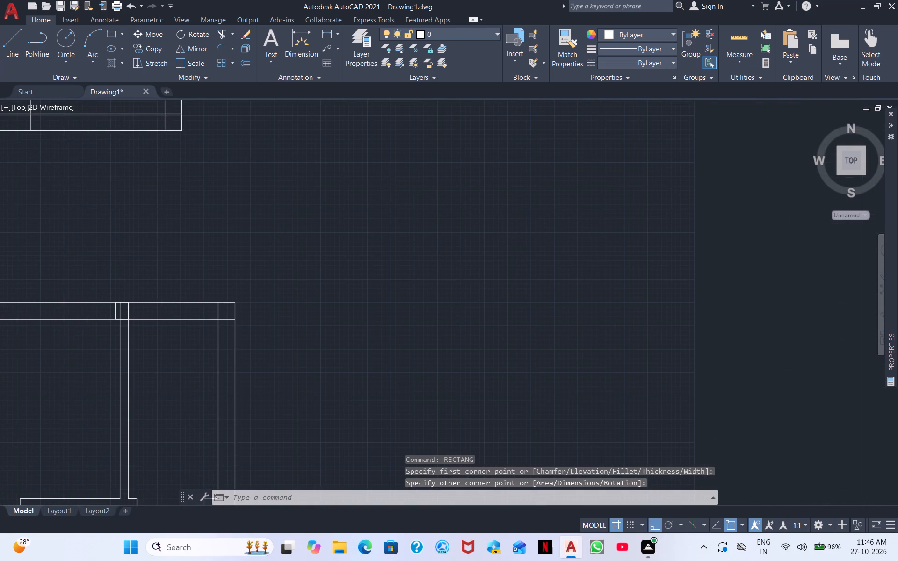
pyautogui.moveTo(167, 313); pyautogui.dragTo(327, 326, button='middle')
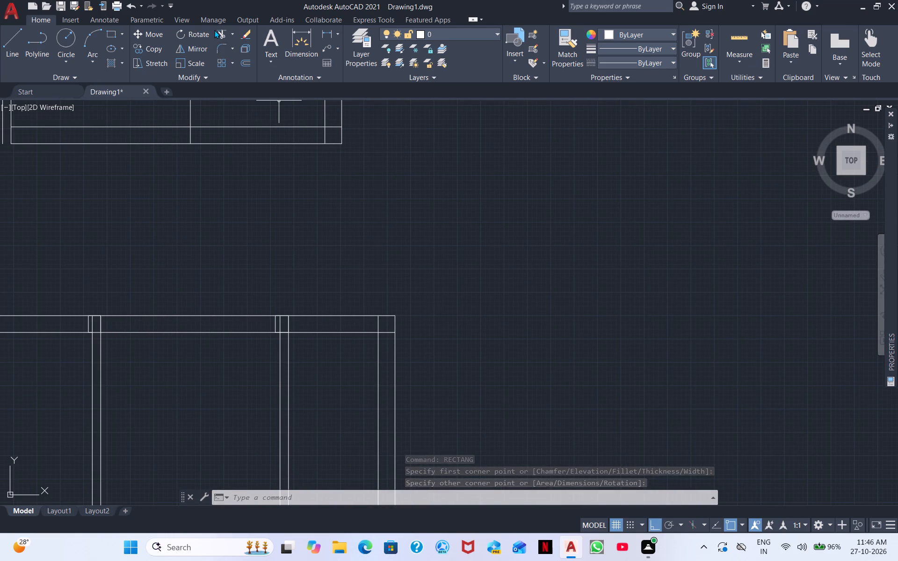
pyautogui.click(222, 33)
pyautogui.scroll(2, 294, 302)
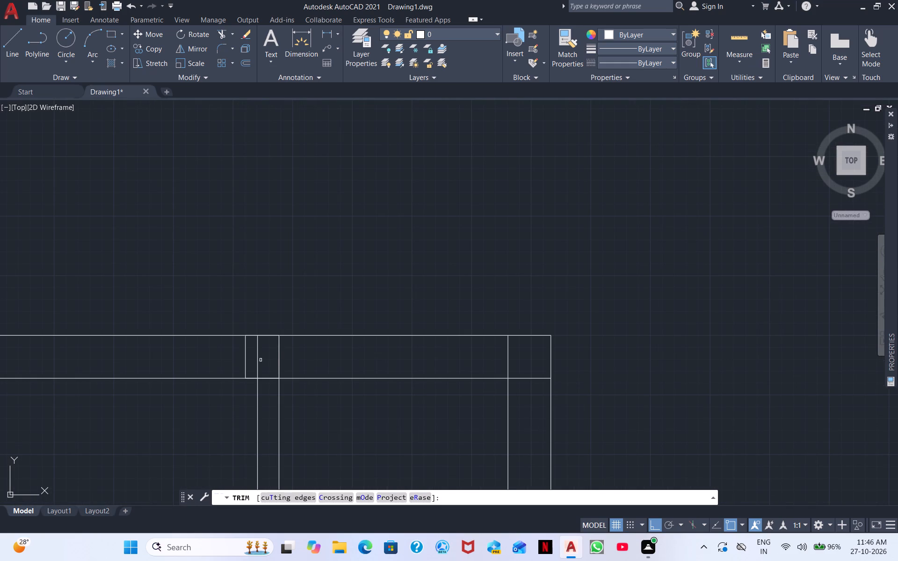
pyautogui.click(258, 361)
pyautogui.scroll(-1, 177, 443)
pyautogui.moveTo(148, 440); pyautogui.dragTo(364, 359, button='middle')
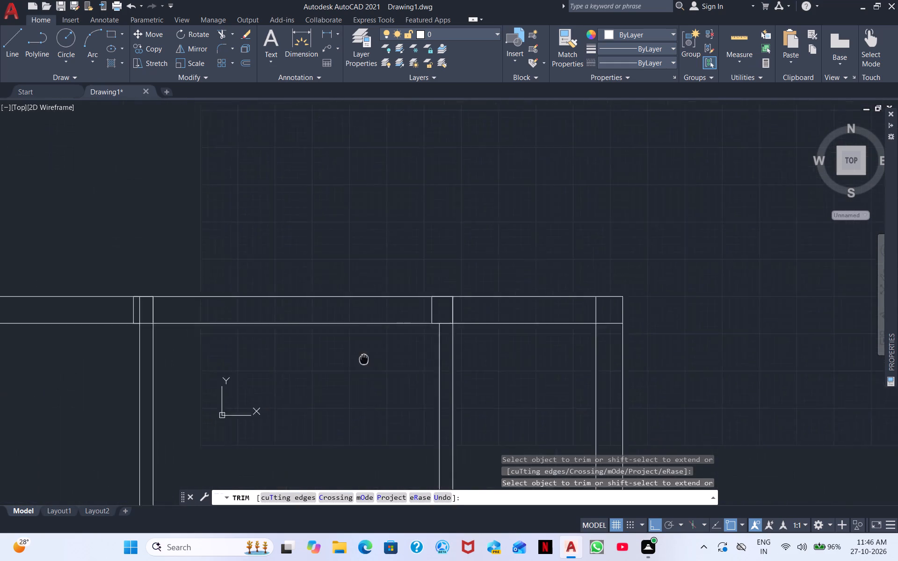
pyautogui.moveTo(364, 359); pyautogui.dragTo(408, 343, button='middle')
pyautogui.click(187, 295)
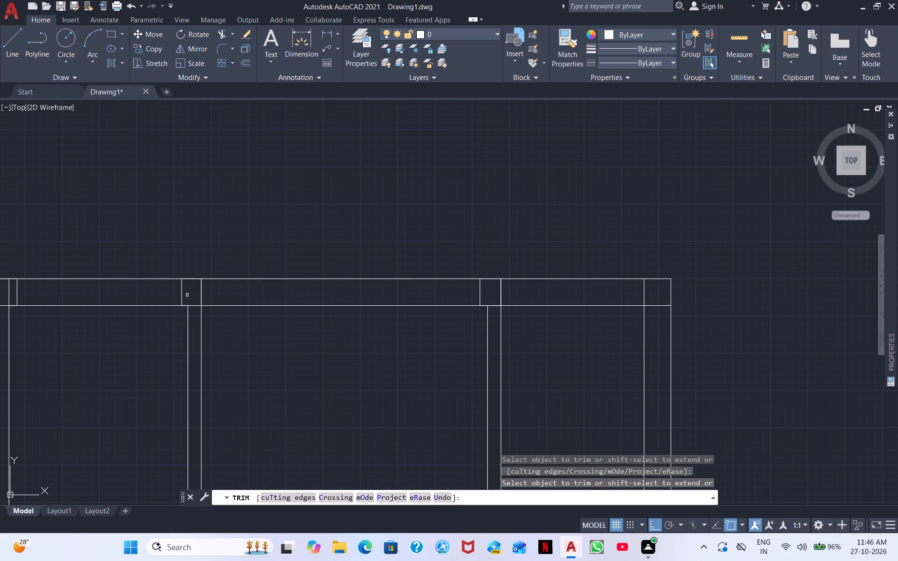
pyautogui.scroll(-2, 129, 321)
pyautogui.moveTo(188, 370); pyautogui.dragTo(364, 365, button='middle')
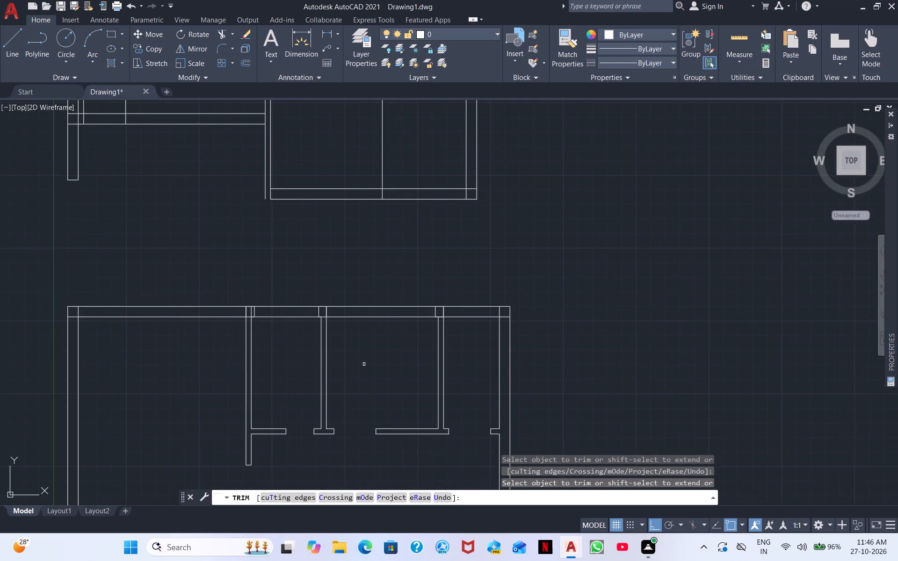
pyautogui.scroll(3, 222, 329)
pyautogui.click(337, 266)
pyautogui.rightClick(386, 324)
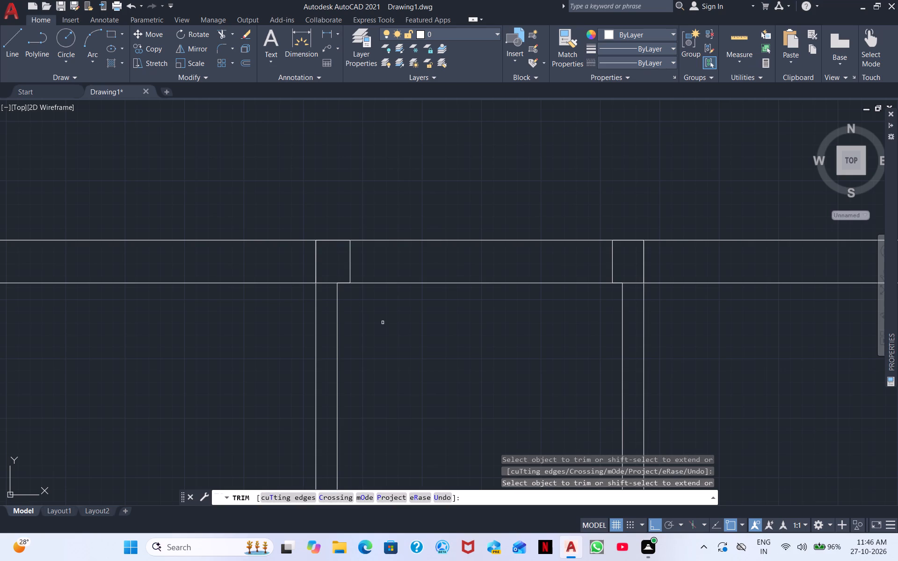
pyautogui.click(414, 328)
# Draw a window rectangle across the full wall thickness in the large left room's top wall.
pyautogui.scroll(-2, 331, 290)
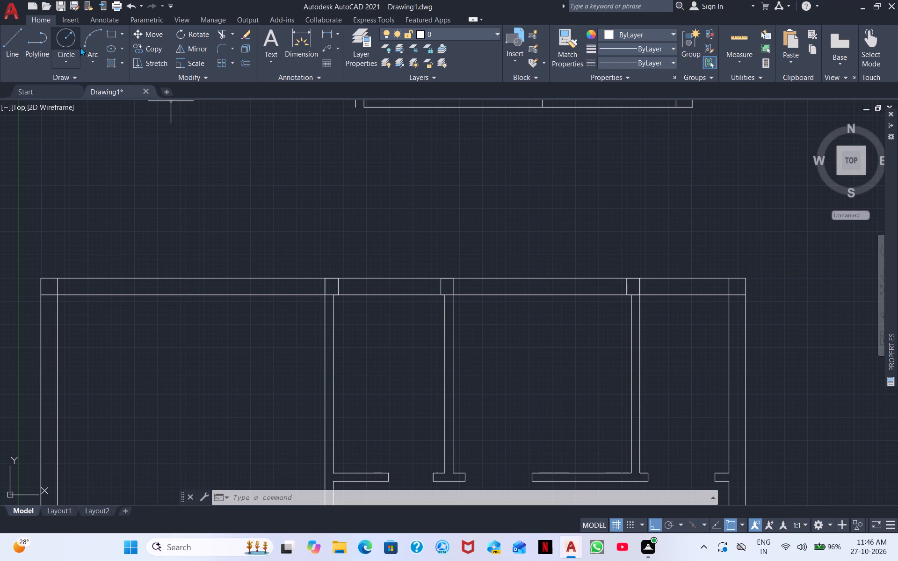
pyautogui.click(110, 36)
pyautogui.scroll(2, 165, 334)
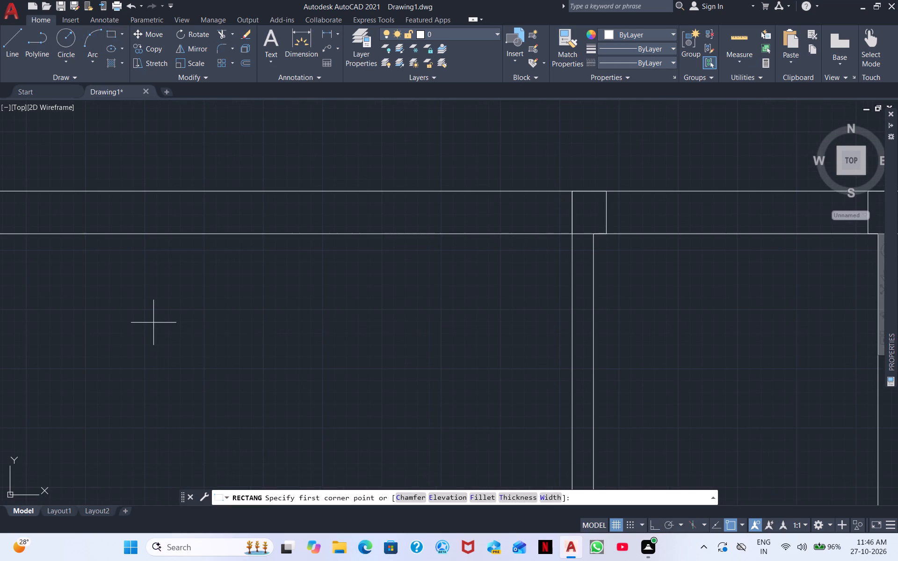
pyautogui.moveTo(153, 323); pyautogui.dragTo(160, 359, button='middle')
pyautogui.scroll(-2, 114, 312)
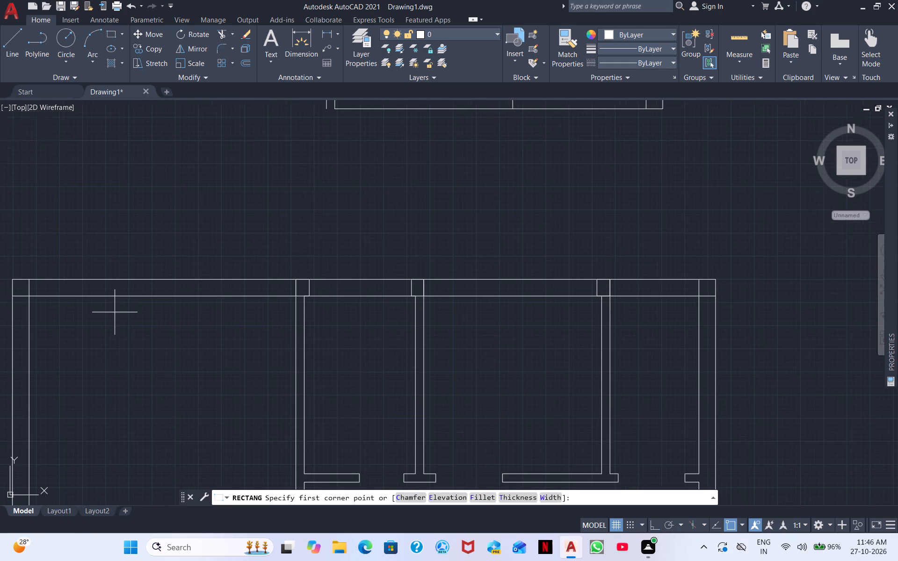
pyautogui.click(105, 280)
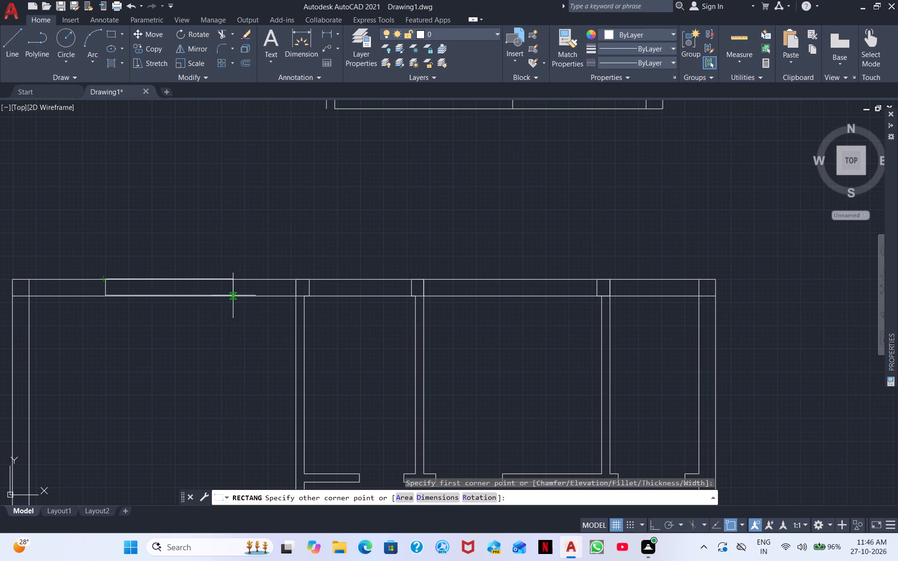
pyautogui.click(232, 297)
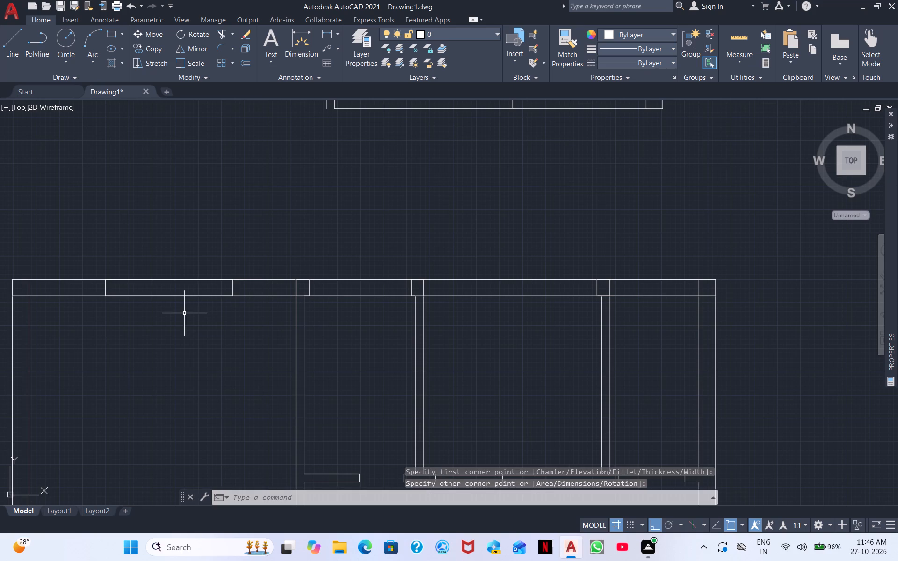
# Draw a narrower inner rectangle along the full length of the left room's top window, inset from both wall faces.
pyautogui.scroll(1, 184, 314)
pyautogui.rightClick(171, 338)
pyautogui.click(245, 122)
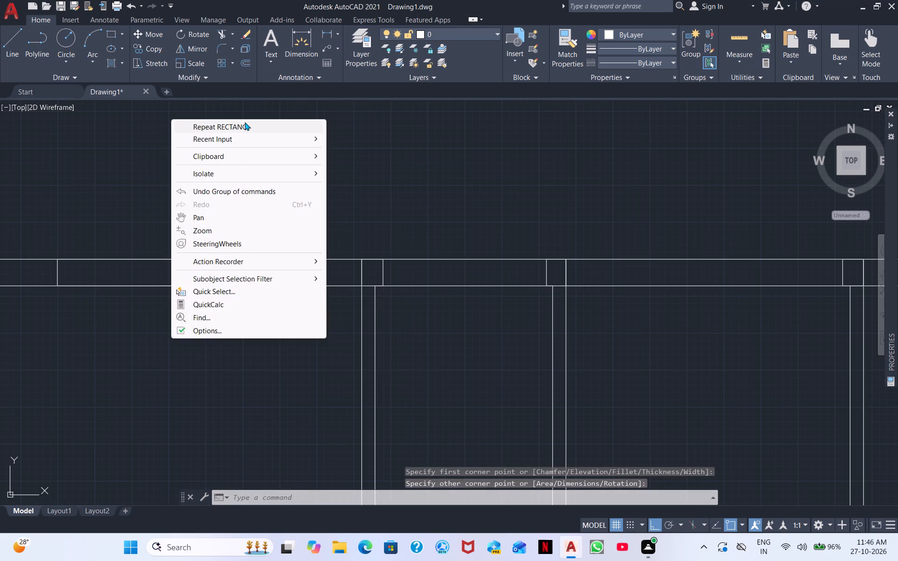
pyautogui.scroll(3, 45, 276)
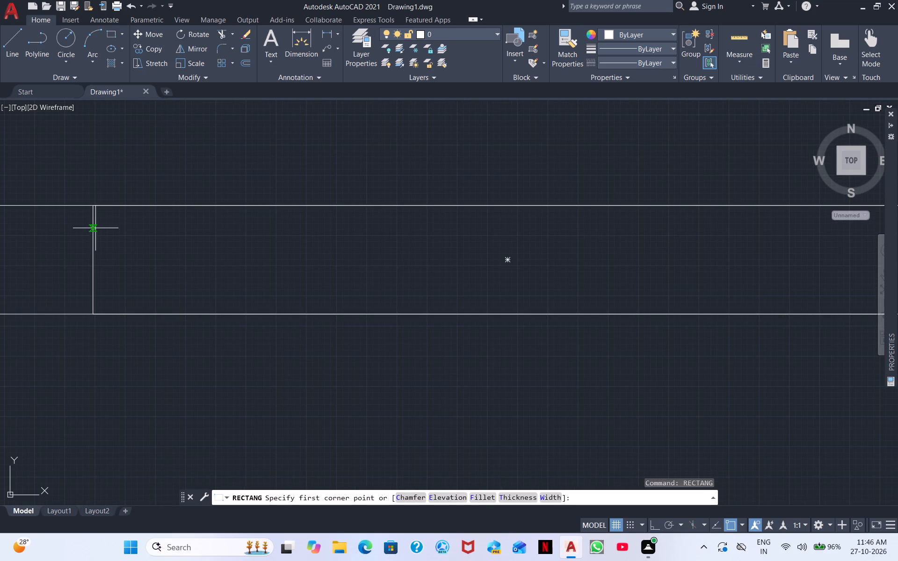
pyautogui.click(95, 227)
pyautogui.moveTo(297, 270); pyautogui.dragTo(0, 255, button='middle')
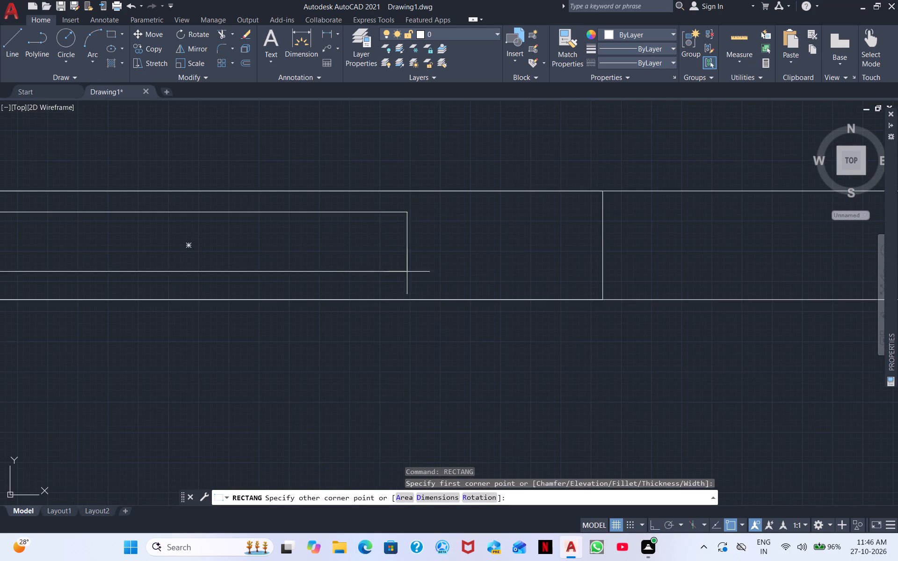
pyautogui.click(603, 277)
# Draw a line across the wall thickness along the right end of the left room's top window.
pyautogui.scroll(-3, 472, 255)
pyautogui.scroll(1, 450, 275)
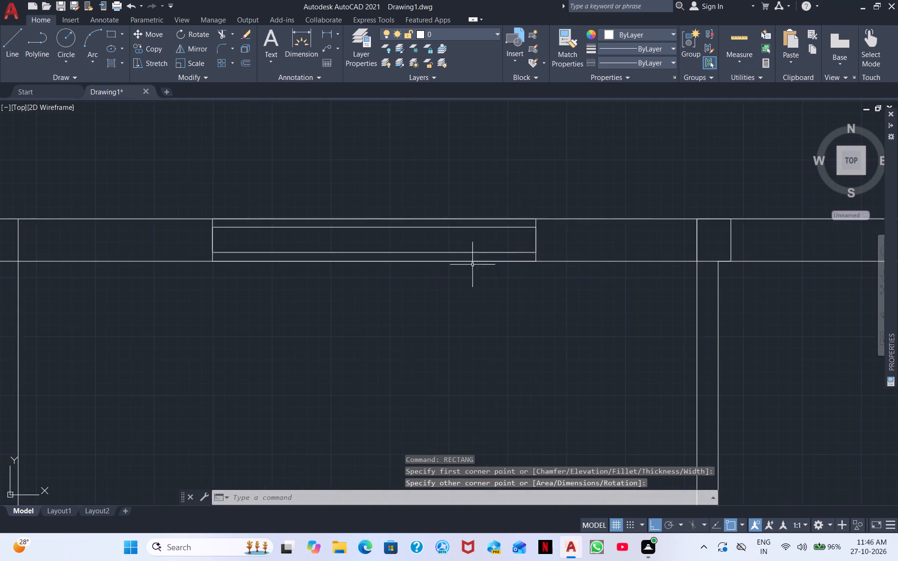
pyautogui.moveTo(516, 256); pyautogui.dragTo(271, 258, button='middle')
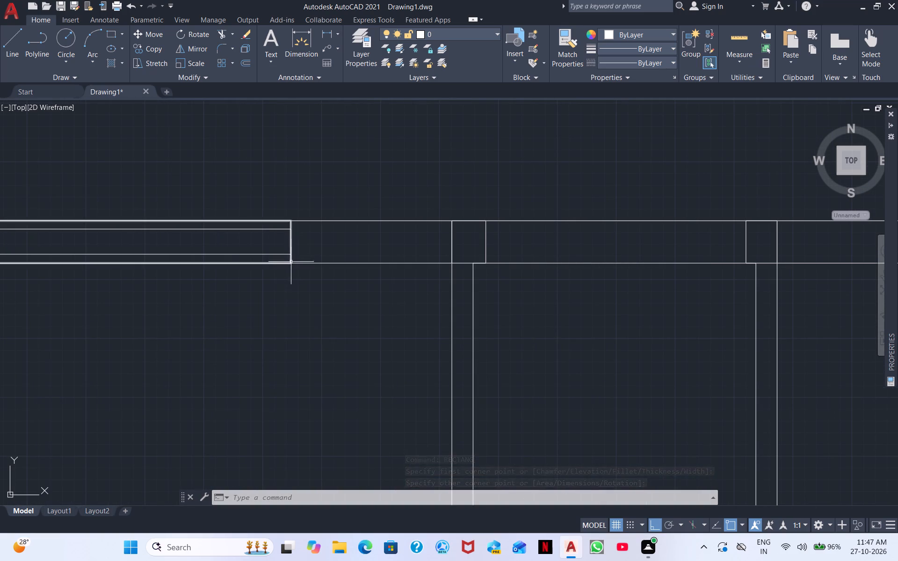
pyautogui.click(297, 257)
pyautogui.click(310, 248)
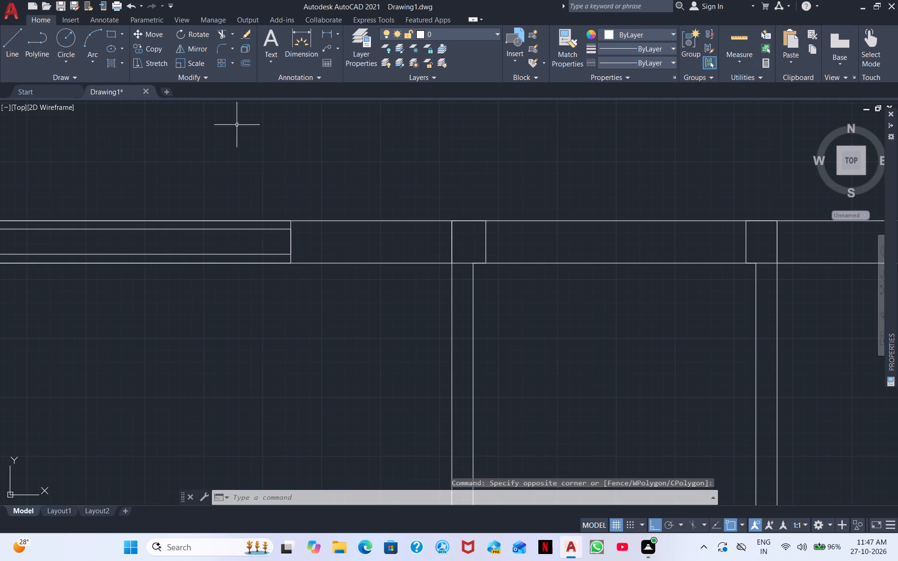
pyautogui.click(8, 42)
pyautogui.scroll(2, 311, 237)
pyautogui.click(260, 194)
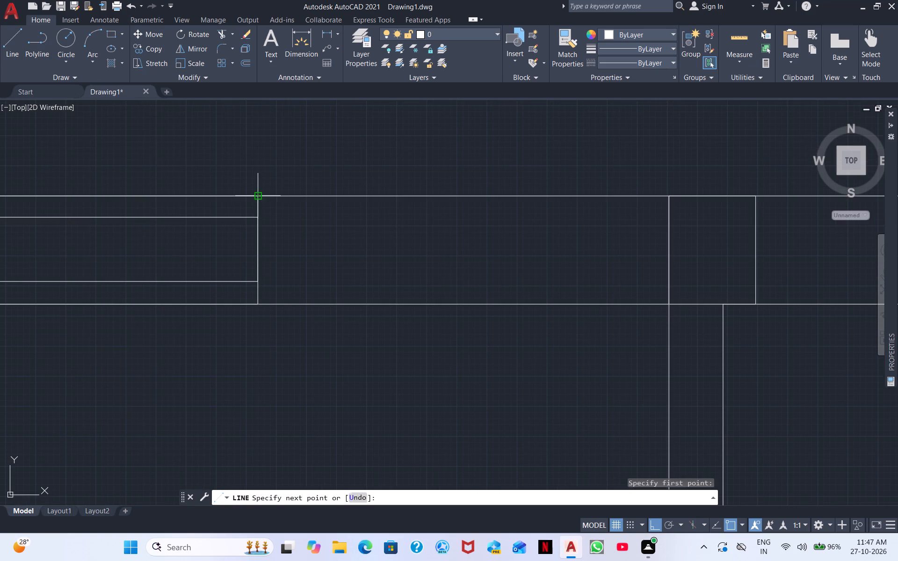
pyautogui.click(259, 301)
pyautogui.rightClick(276, 294)
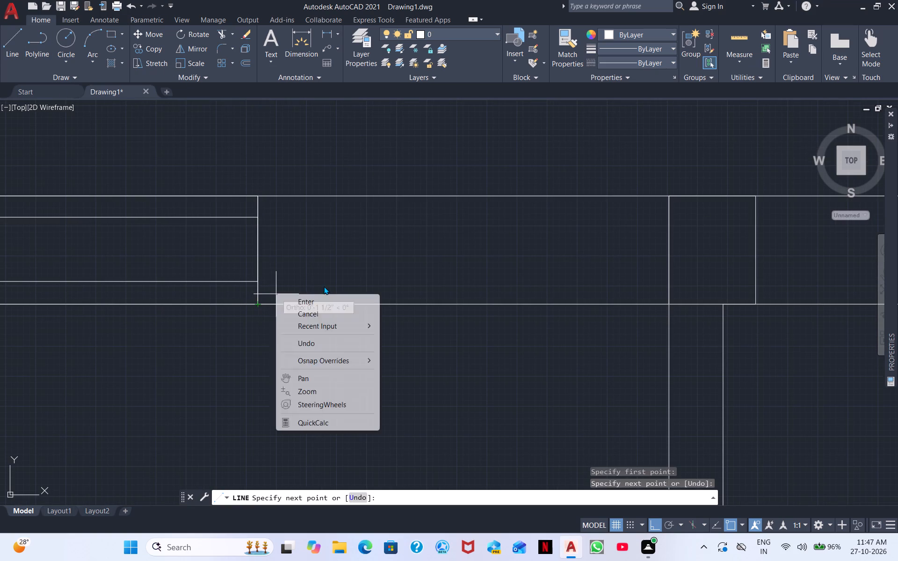
pyautogui.click(326, 296)
# Draw a line across the wall thickness along the left end of the same window.
pyautogui.rightClick(329, 252)
pyautogui.click(354, 265)
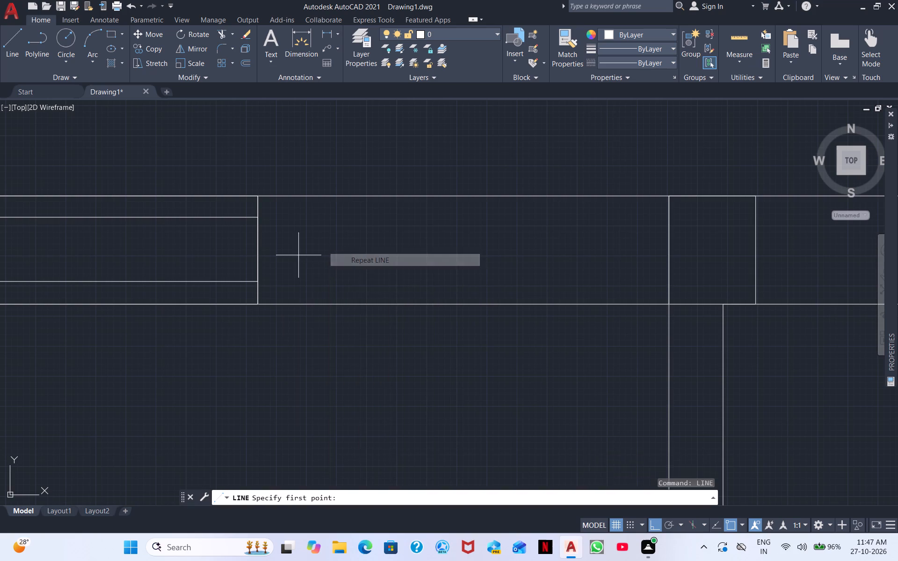
pyautogui.scroll(-3, 262, 255)
pyautogui.moveTo(94, 292); pyautogui.dragTo(318, 341, button='middle')
pyautogui.scroll(3, 289, 297)
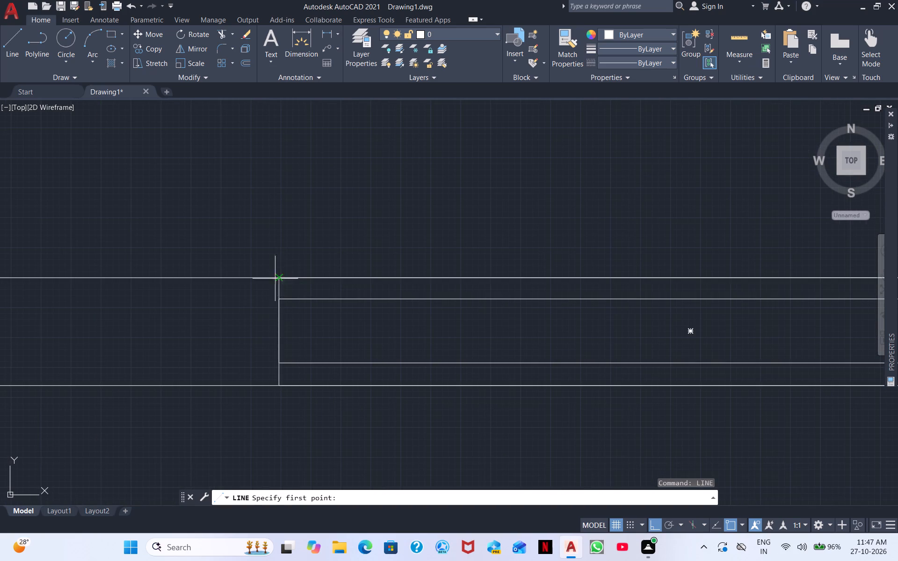
pyautogui.click(278, 281)
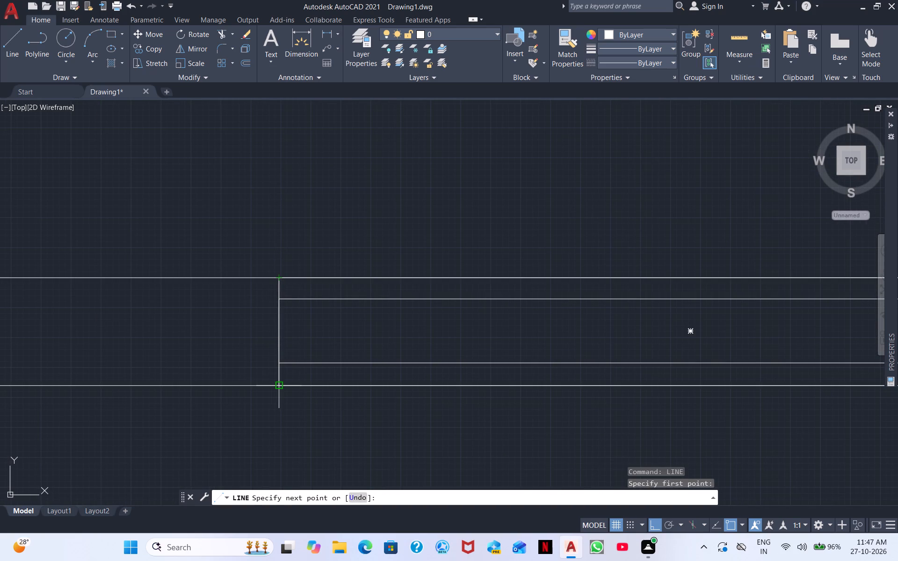
pyautogui.click(275, 384)
pyautogui.rightClick(295, 401)
pyautogui.click(330, 270)
# Copy the left room's window, both rectangles from their centre, into the top wall between the second and third partitions, placing two overlapping copies.
pyautogui.scroll(-2, 432, 336)
pyautogui.moveTo(510, 363); pyautogui.dragTo(170, 312, button='middle')
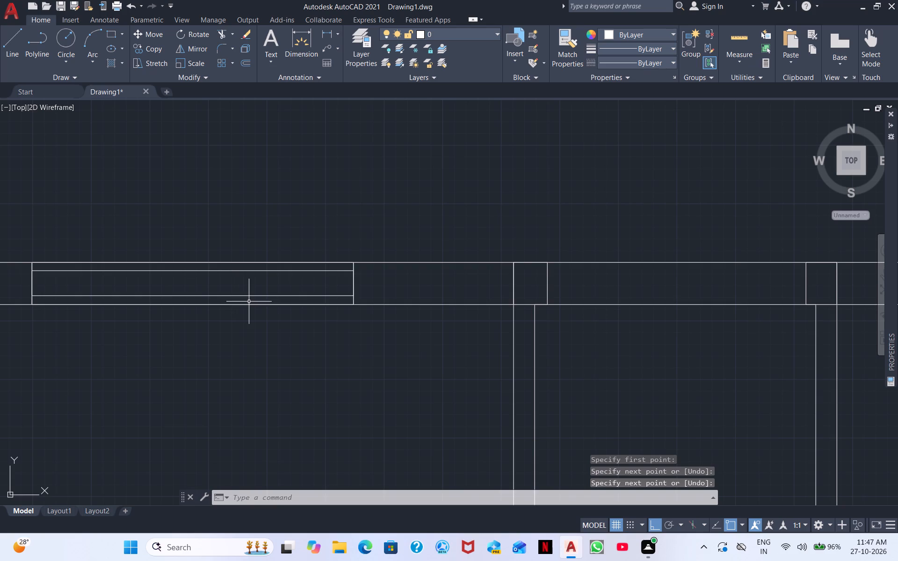
pyautogui.click(247, 305)
pyautogui.click(250, 295)
pyautogui.rightClick(253, 292)
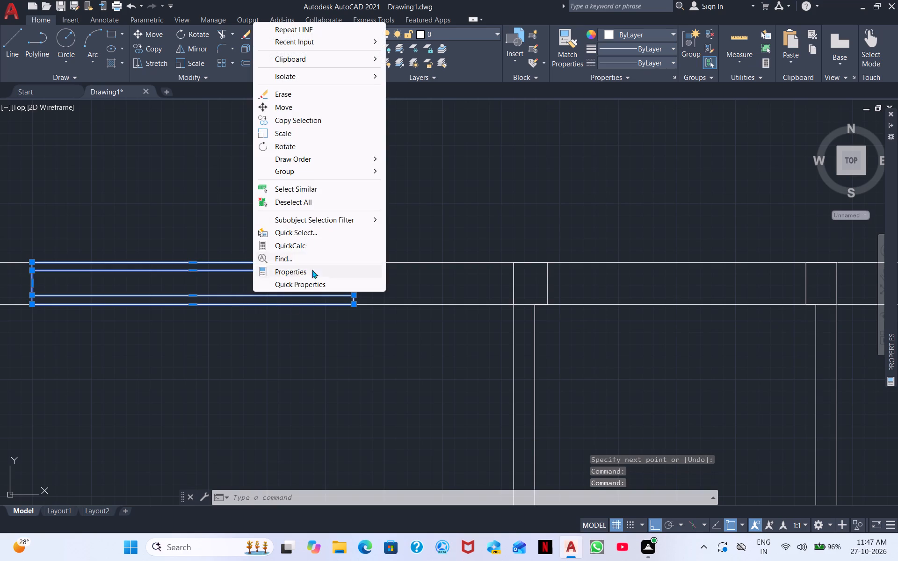
pyautogui.click(289, 120)
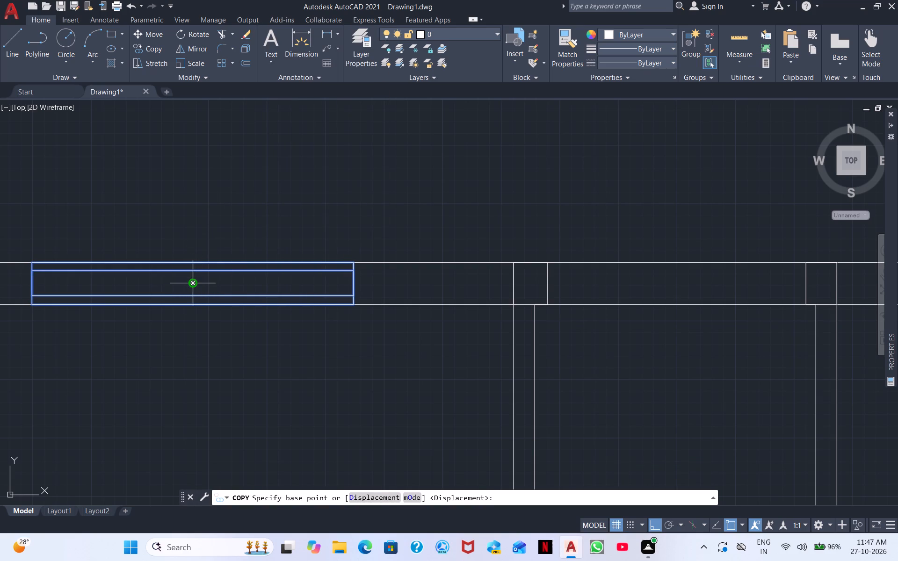
pyautogui.click(195, 281)
pyautogui.moveTo(447, 303); pyautogui.dragTo(0, 273, button='middle')
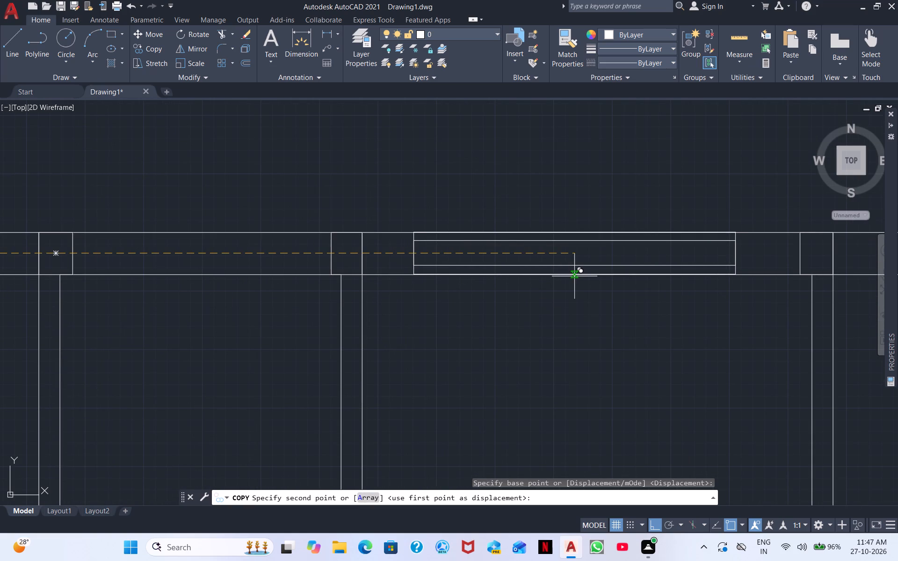
pyautogui.moveTo(574, 276); pyautogui.dragTo(151, 290, button='middle')
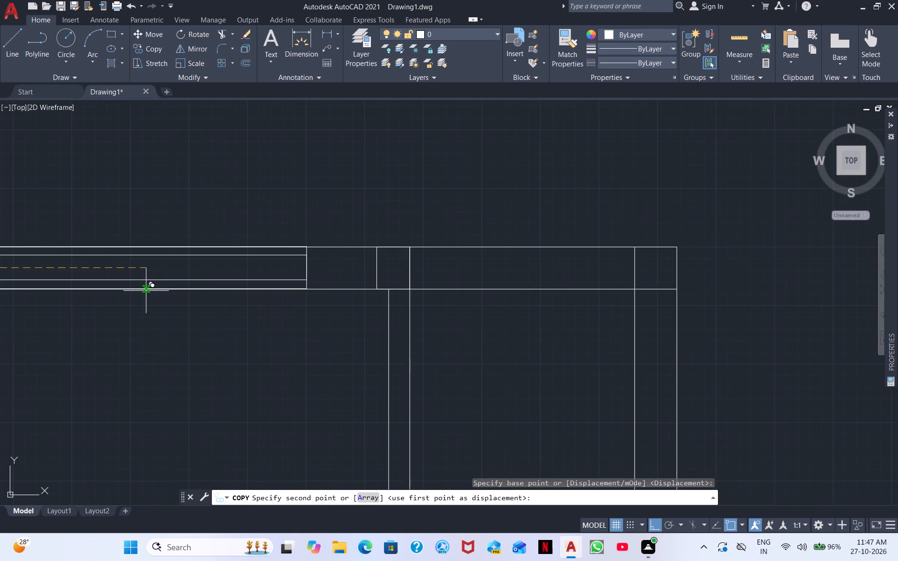
pyautogui.scroll(-2, 159, 289)
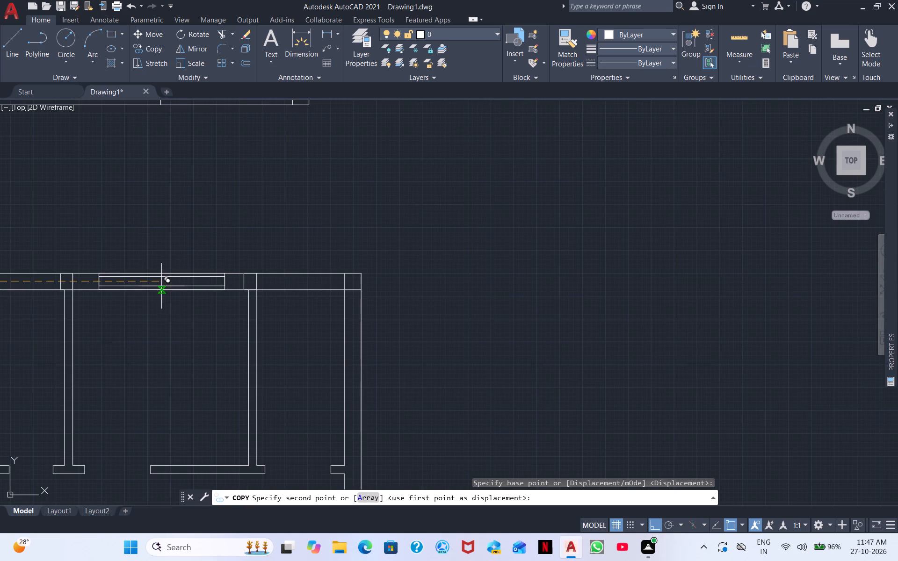
pyautogui.click(161, 286)
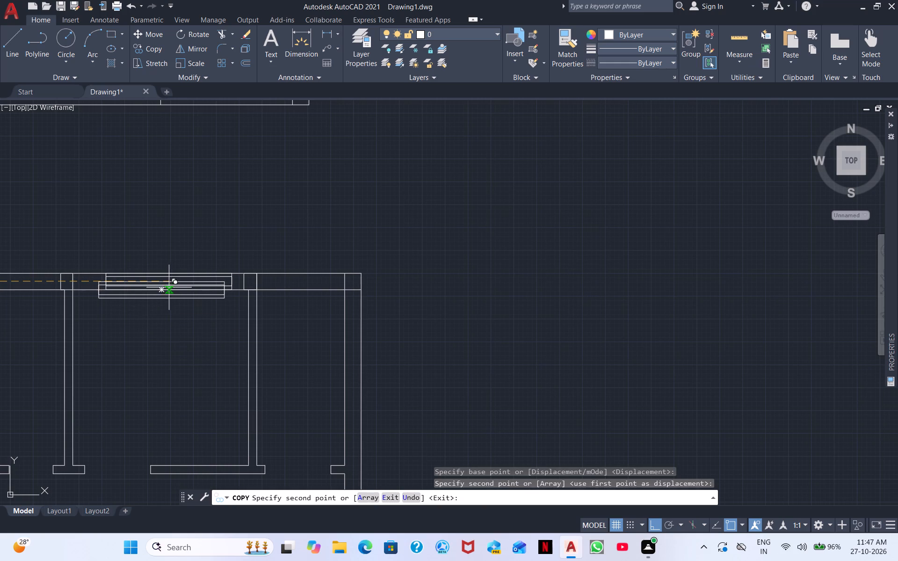
pyautogui.scroll(3, 169, 285)
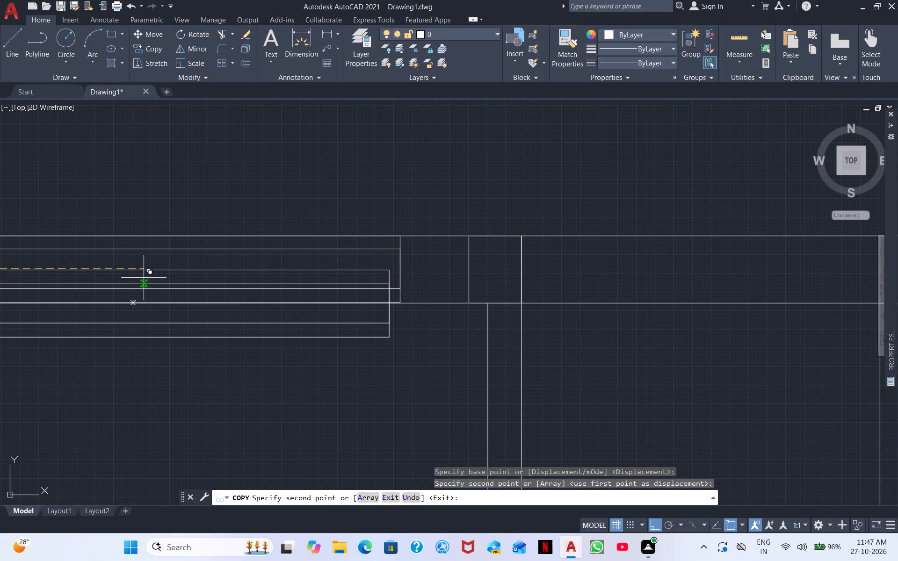
pyautogui.click(145, 268)
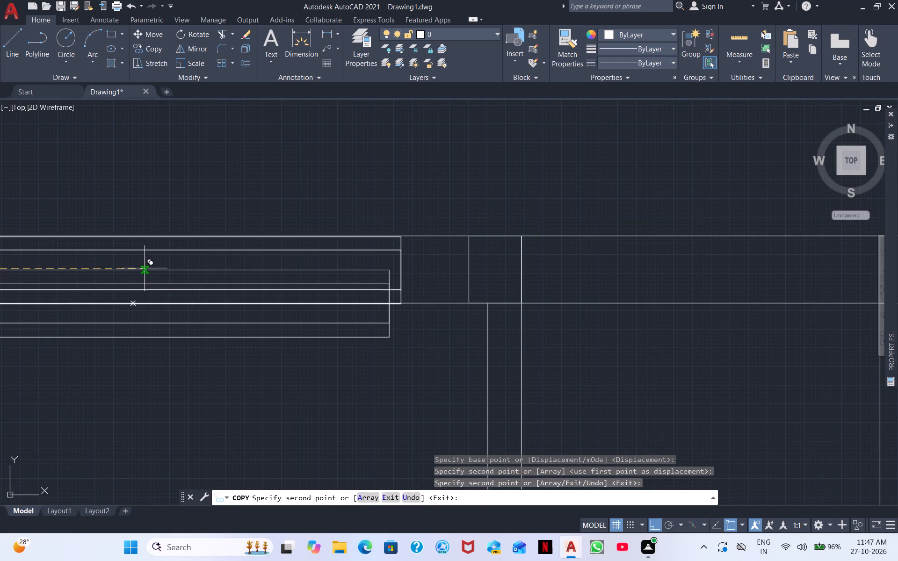
pyautogui.rightClick(136, 342)
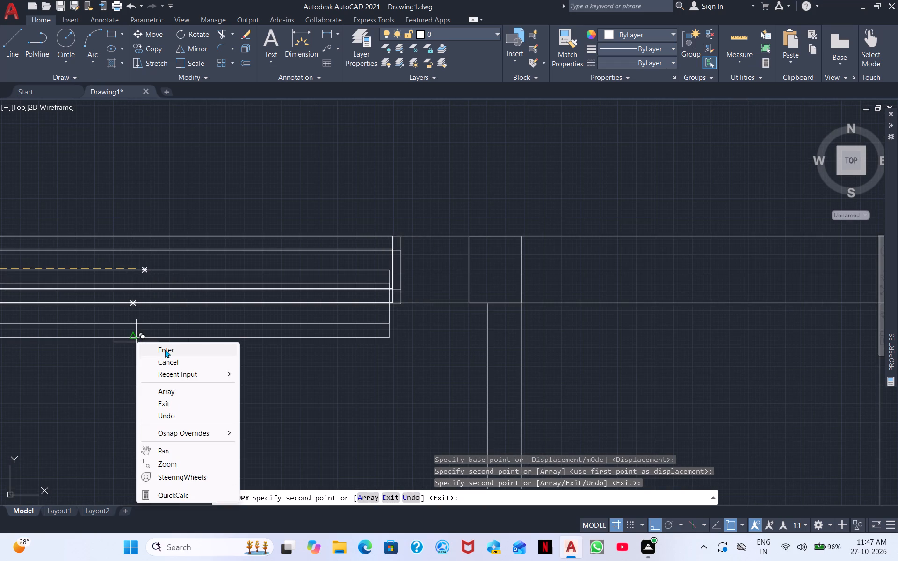
pyautogui.click(165, 349)
# Erase the lower window copy that projects below the top wall between the second and third partitions.
pyautogui.moveTo(291, 350); pyautogui.dragTo(282, 345)
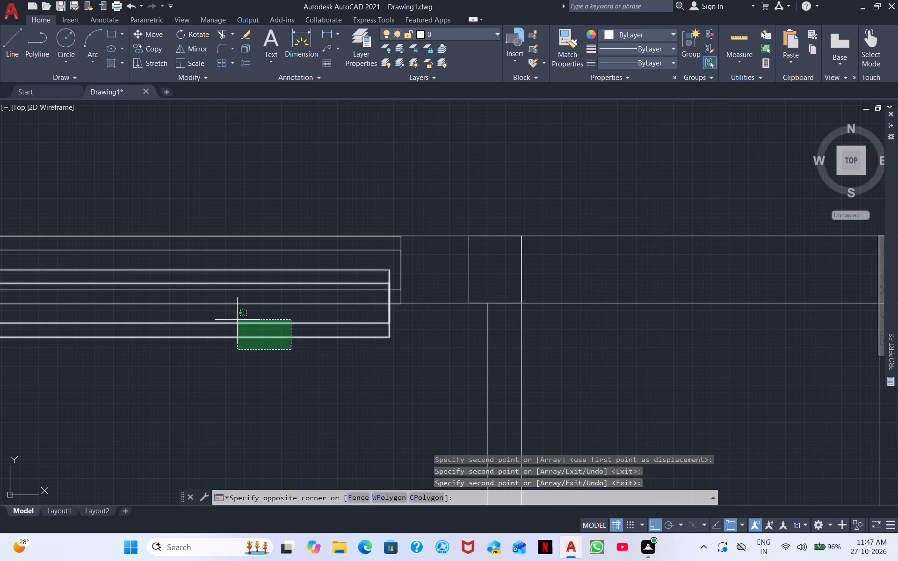
pyautogui.click(237, 320)
pyautogui.rightClick(202, 325)
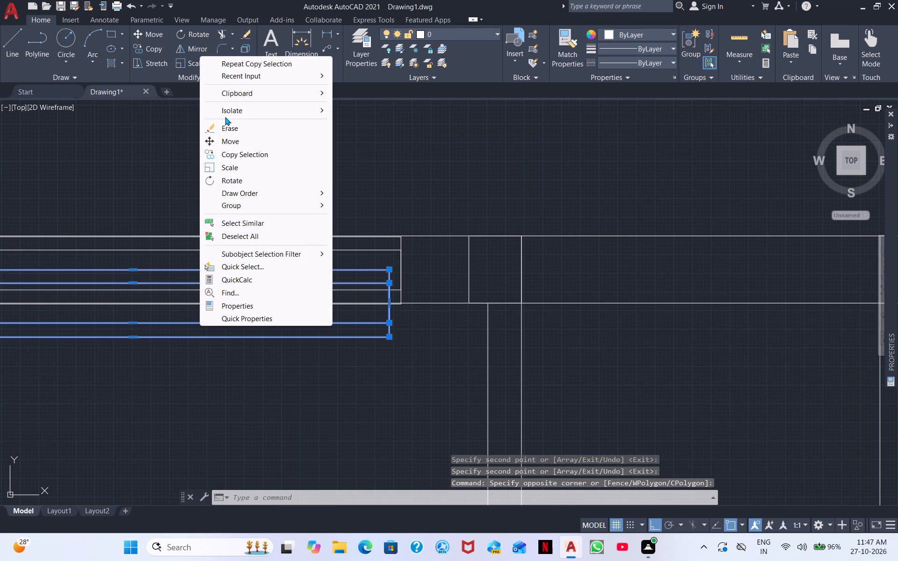
pyautogui.click(223, 128)
# Examine how the copied window sits within the top wall compared with the original window in the left room.
pyautogui.scroll(-1, 182, 216)
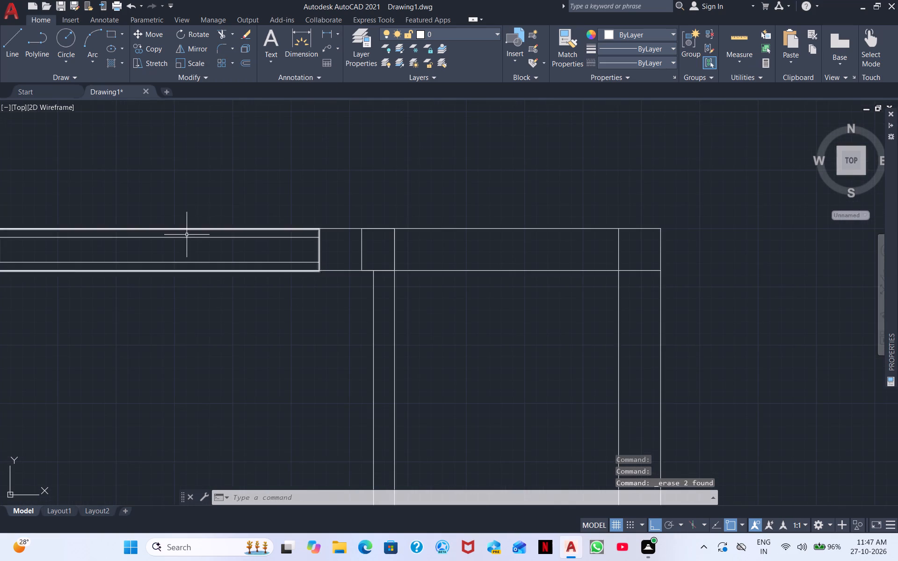
pyautogui.scroll(3, 187, 235)
pyautogui.scroll(-1, 157, 222)
pyautogui.moveTo(2, 254); pyautogui.dragTo(204, 280, button='middle')
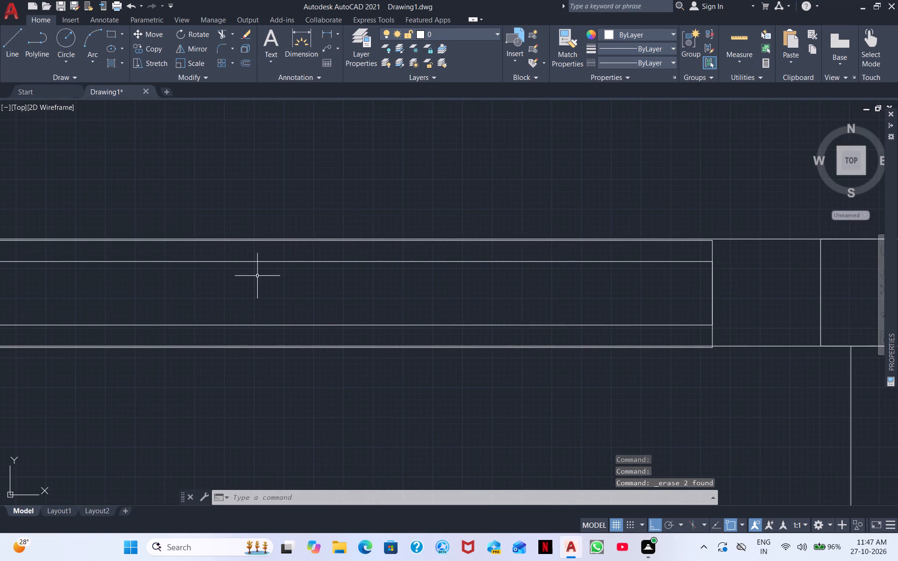
pyautogui.moveTo(0, 276); pyautogui.dragTo(328, 299, button='middle')
pyautogui.scroll(-1, 263, 297)
pyautogui.moveTo(94, 308); pyautogui.dragTo(338, 328, button='middle')
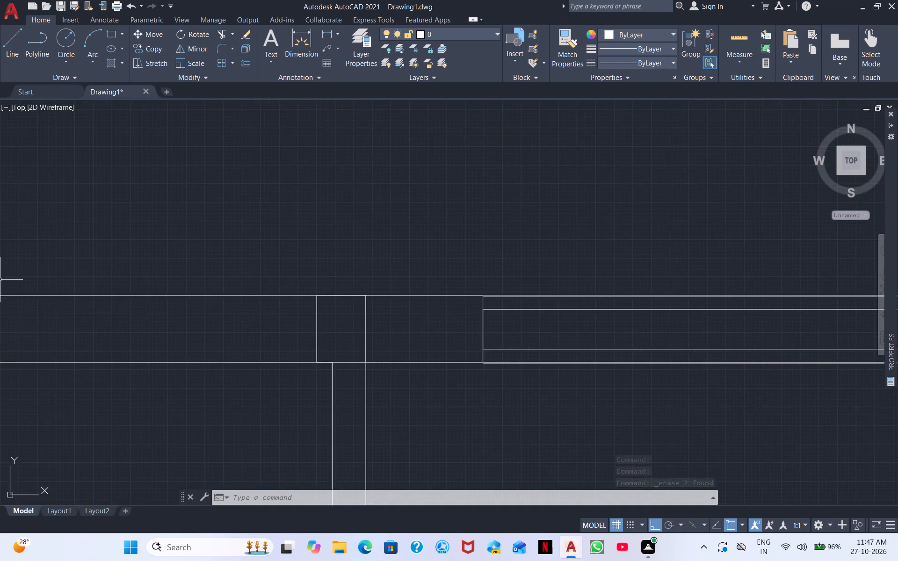
pyautogui.moveTo(2, 281); pyautogui.dragTo(203, 303, button='middle')
pyautogui.moveTo(8, 293); pyautogui.dragTo(203, 328, button='middle')
pyautogui.moveTo(15, 346); pyautogui.dragTo(151, 369, button='middle')
pyautogui.moveTo(20, 385); pyautogui.dragTo(163, 382, button='middle')
pyautogui.scroll(3, 156, 386)
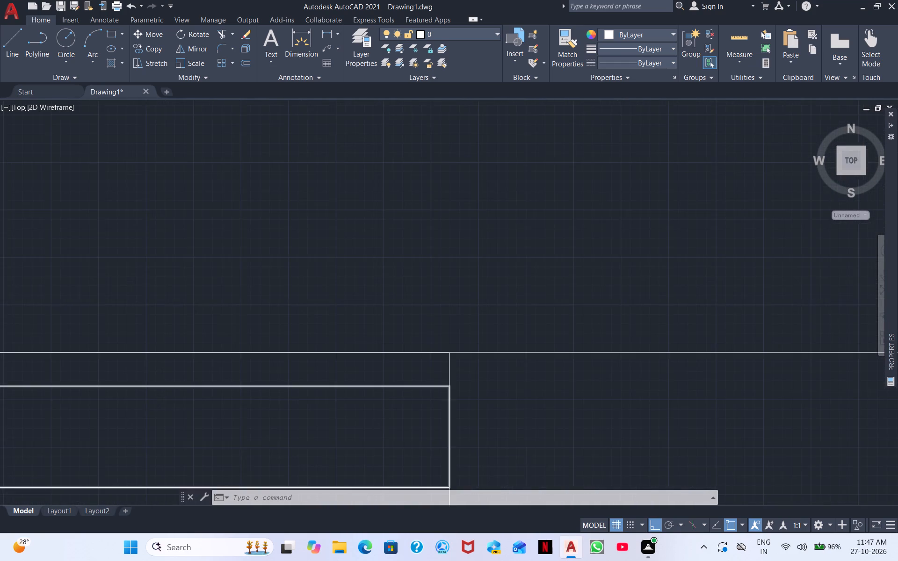
pyautogui.scroll(-4, 162, 383)
pyautogui.moveTo(376, 421); pyautogui.dragTo(0, 266, button='middle')
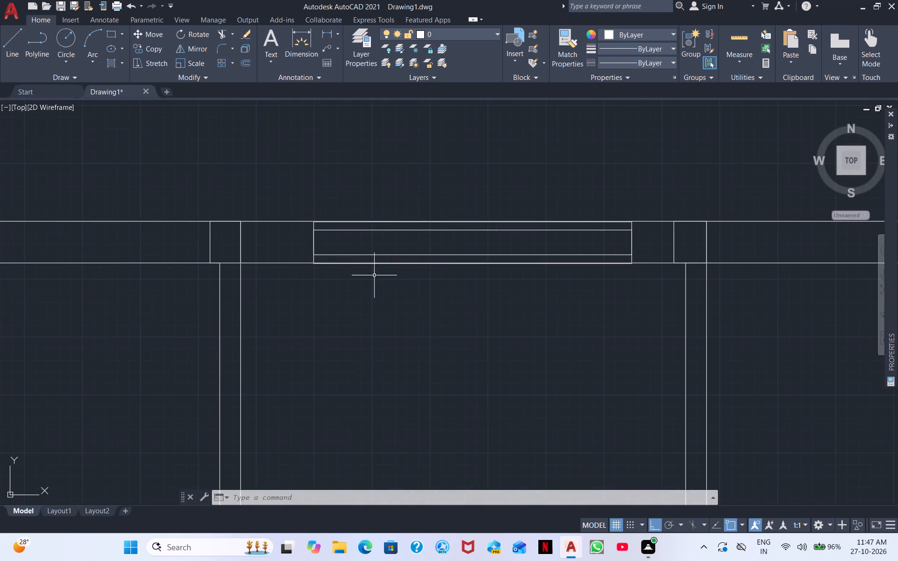
# Move the copied window straight up so its bottom-left corner lies on the top wall's inner face line.
pyautogui.scroll(4, 464, 264)
pyautogui.moveTo(181, 291); pyautogui.dragTo(578, 307, button='middle')
pyautogui.scroll(-2, 370, 284)
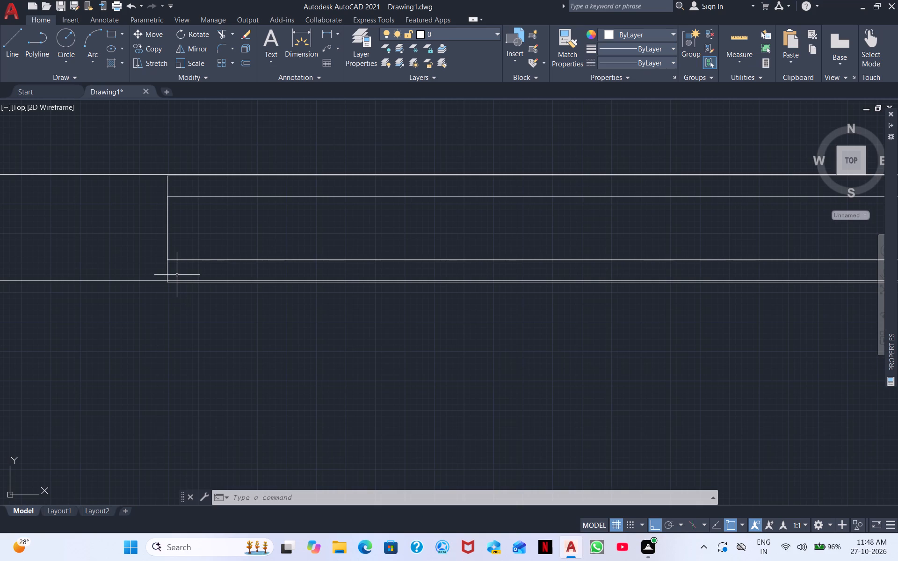
pyautogui.click(198, 262)
pyautogui.click(140, 203)
pyautogui.rightClick(233, 246)
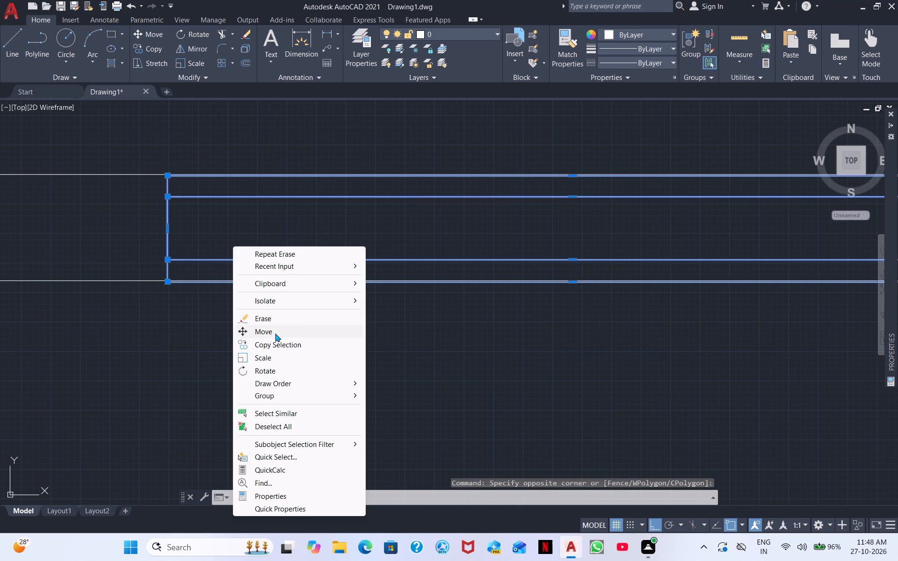
pyautogui.click(275, 333)
pyautogui.scroll(3, 205, 302)
pyautogui.moveTo(104, 278); pyautogui.dragTo(217, 332, button='middle')
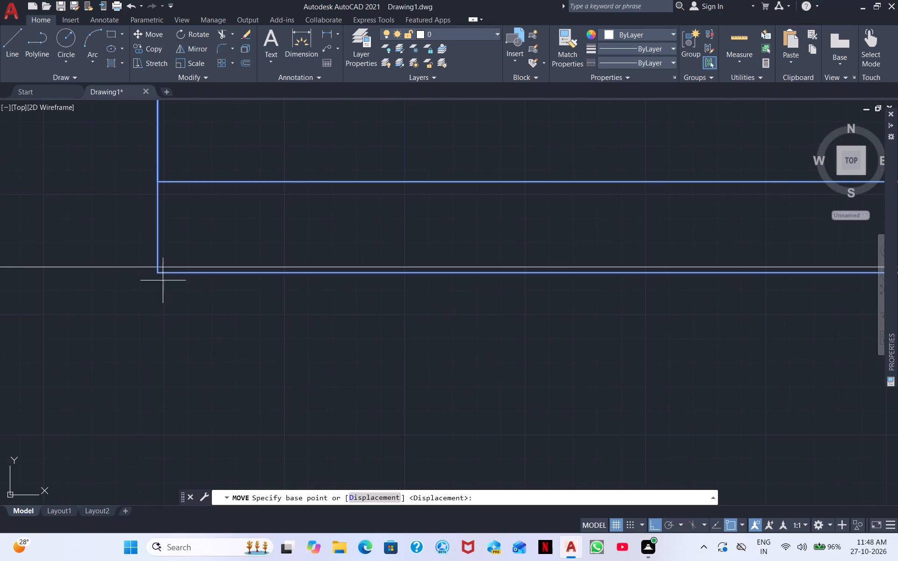
pyautogui.click(156, 272)
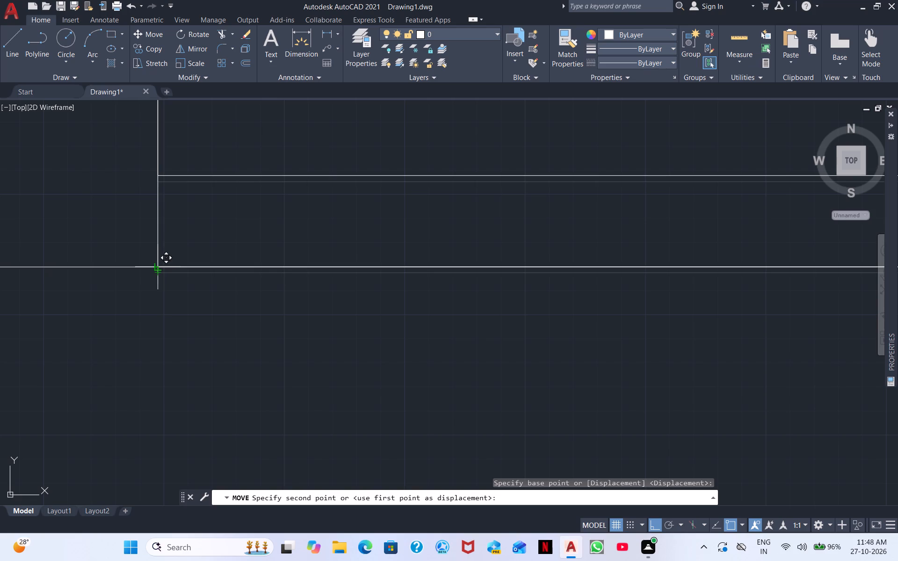
pyautogui.click(158, 265)
# Move the window in the top wall between the second and third partitions about 2 1/2" horizontally to the left.
pyautogui.scroll(-1, 231, 273)
pyautogui.scroll(-3, 409, 283)
pyautogui.moveTo(457, 273); pyautogui.dragTo(24, 270, button='middle')
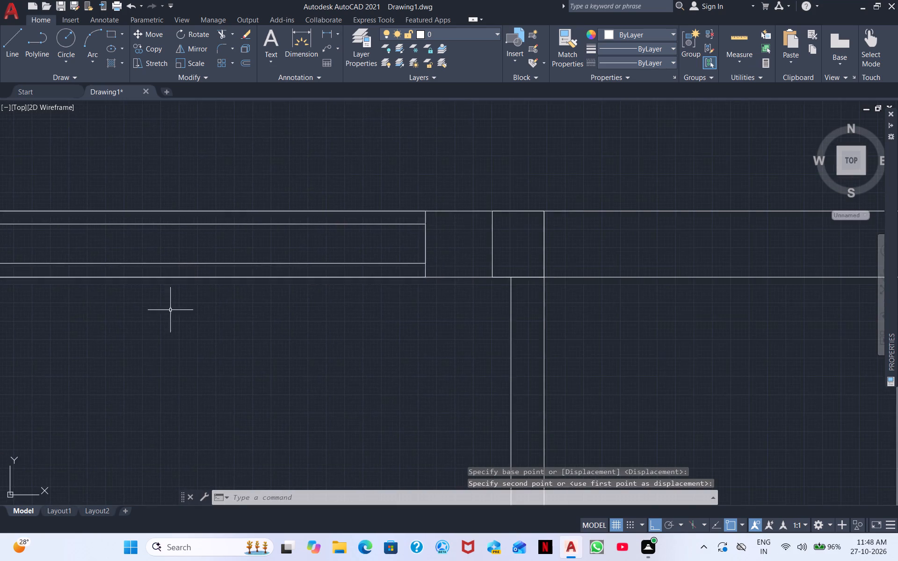
pyautogui.scroll(-2, 177, 311)
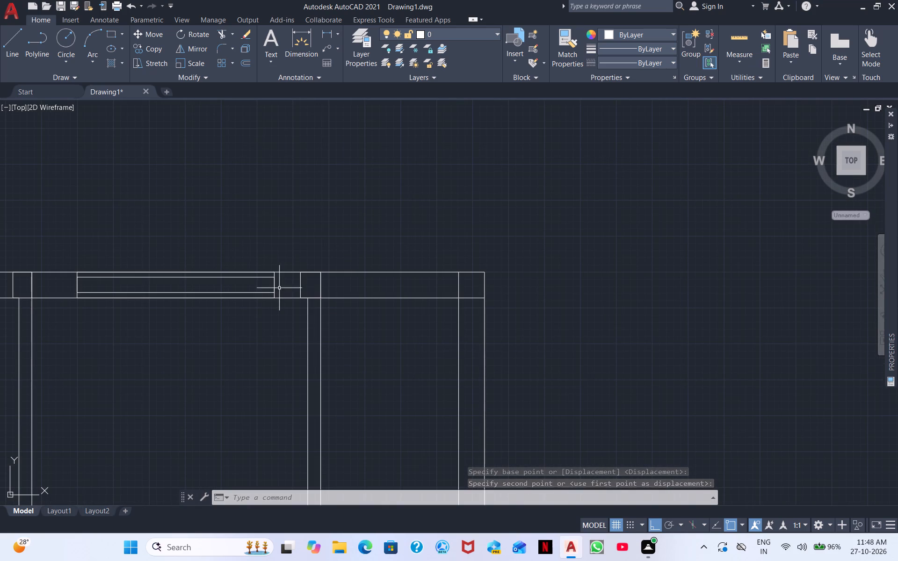
pyautogui.scroll(2, 104, 291)
pyautogui.moveTo(58, 297); pyautogui.dragTo(248, 291, button='middle')
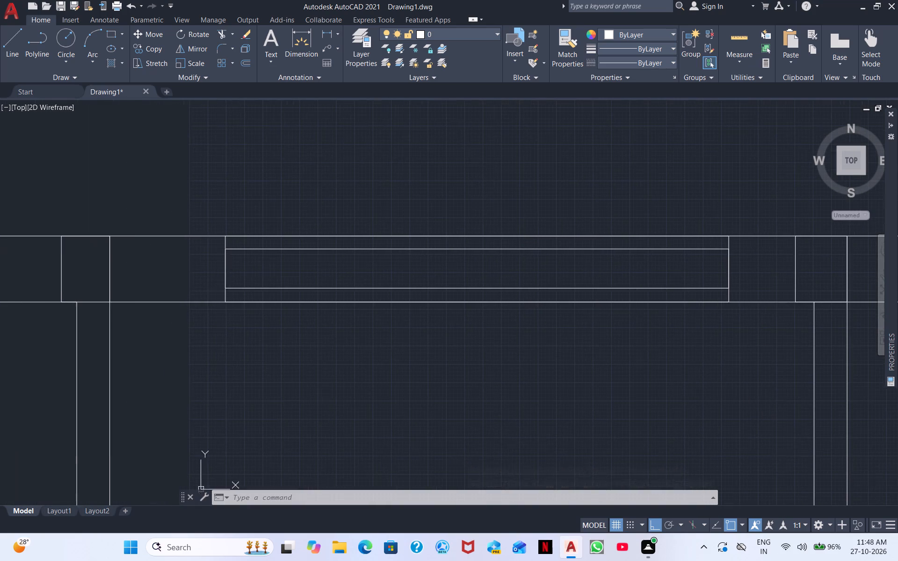
pyautogui.click(246, 297)
pyautogui.click(201, 249)
pyautogui.rightClick(245, 271)
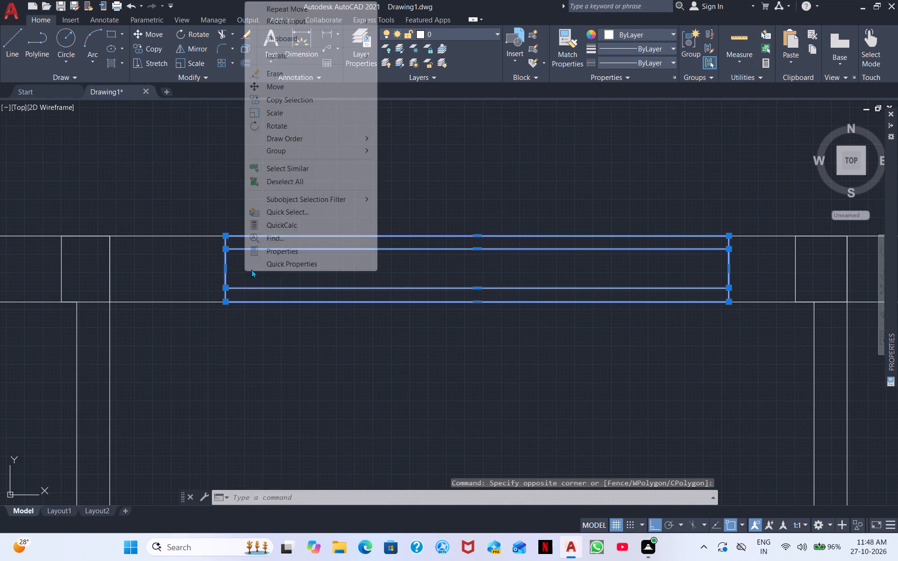
pyautogui.click(291, 82)
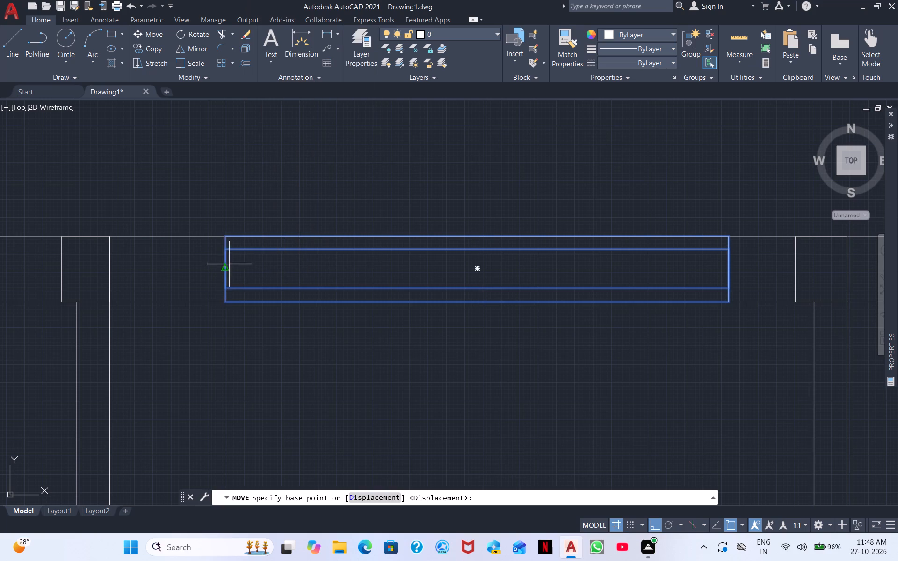
pyautogui.click(222, 285)
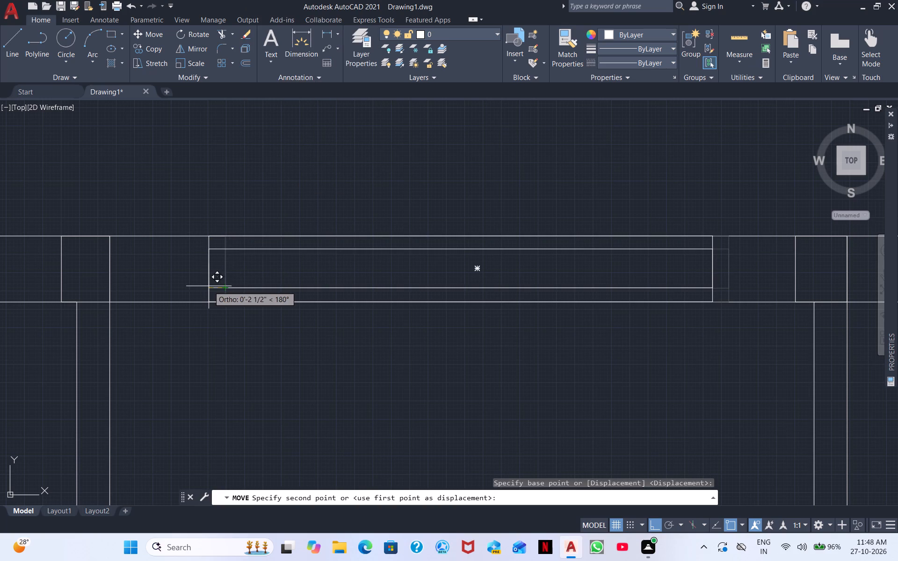
pyautogui.click(209, 286)
# Draw vertical lines across the wall thickness at both ends of the moved window, from the inner face line to the outer one.
pyautogui.scroll(1, 143, 115)
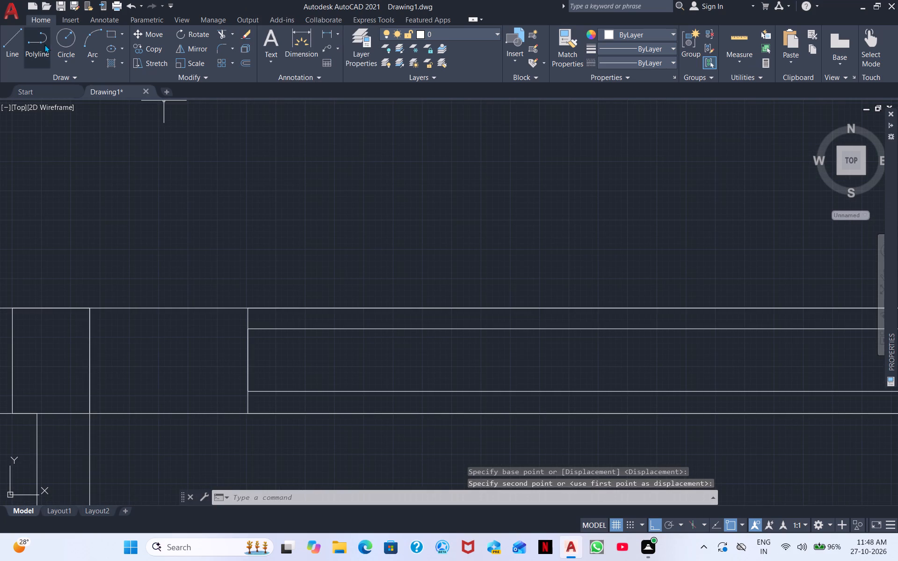
pyautogui.click(23, 44)
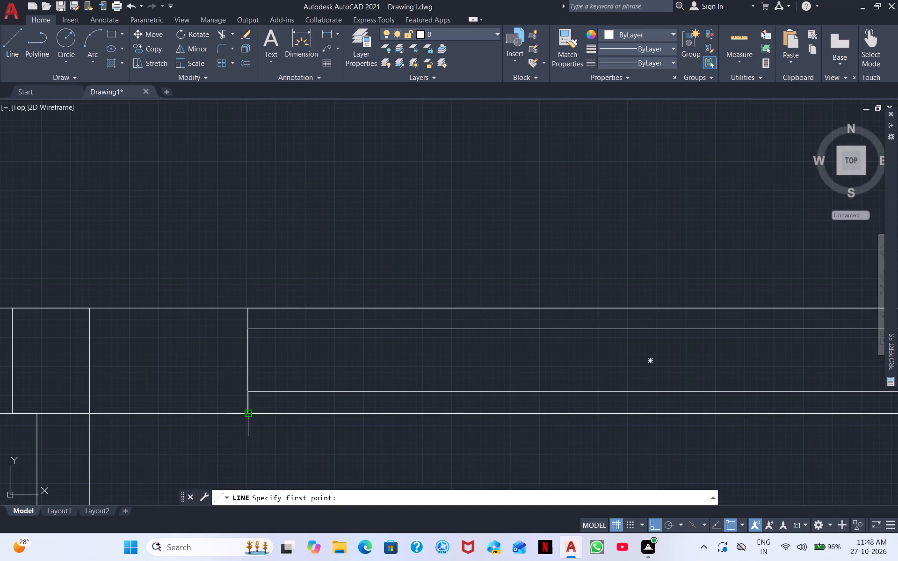
pyautogui.click(247, 412)
pyautogui.click(249, 305)
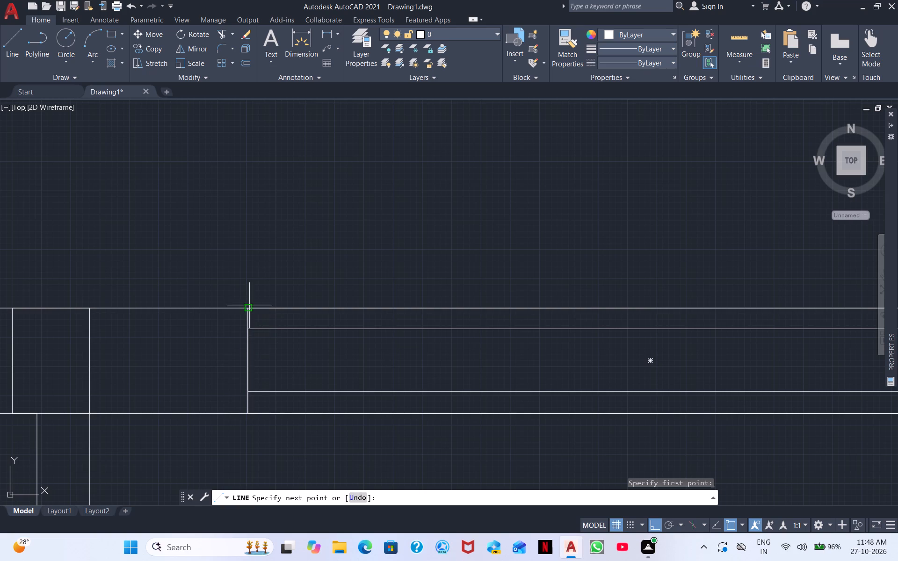
pyautogui.rightClick(279, 318)
pyautogui.click(320, 328)
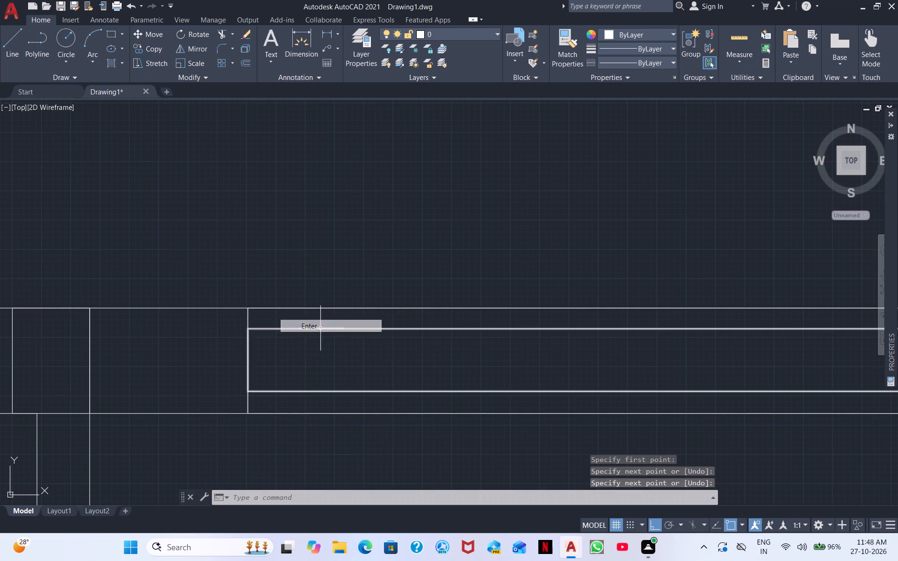
pyautogui.moveTo(313, 336); pyautogui.dragTo(0, 286, button='middle')
pyautogui.rightClick(457, 305)
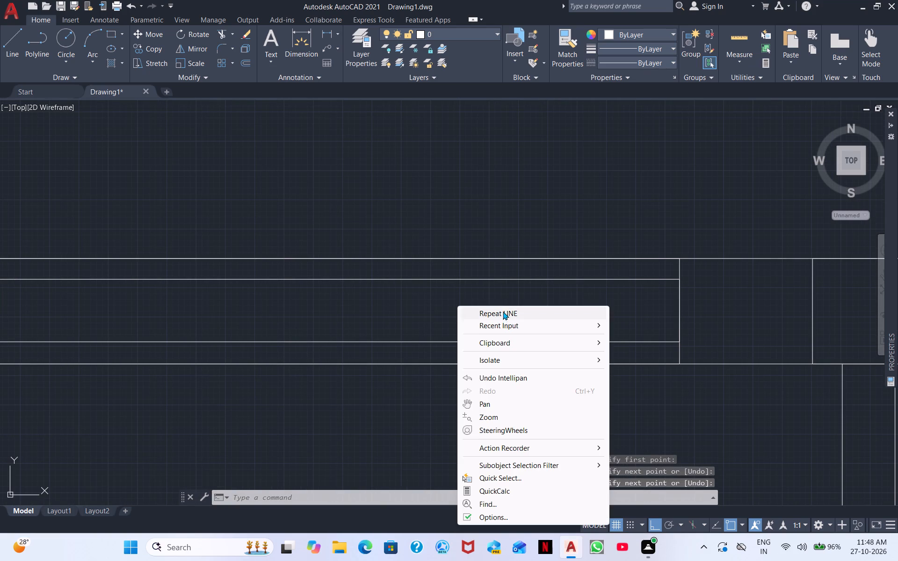
pyautogui.click(503, 311)
pyautogui.moveTo(573, 316); pyautogui.dragTo(144, 305, button='middle')
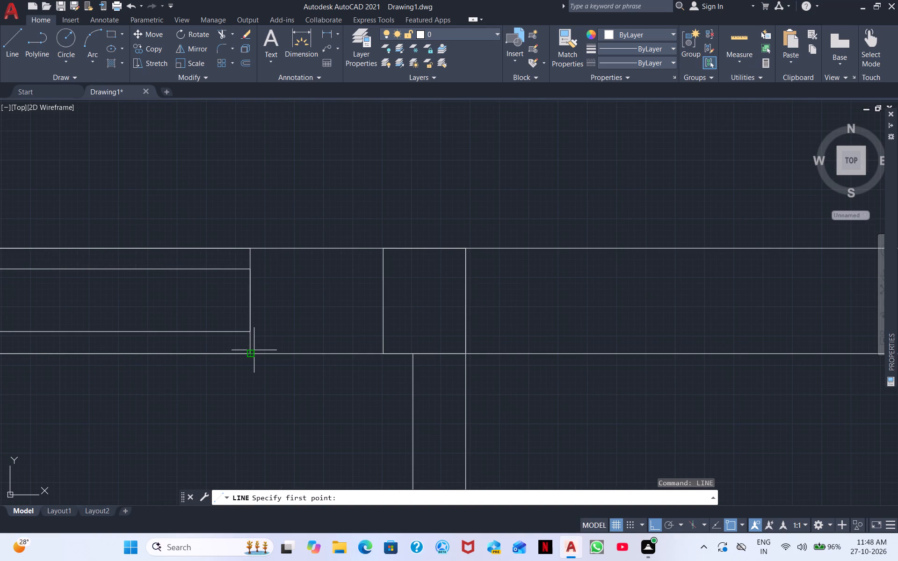
pyautogui.click(254, 350)
pyautogui.click(253, 249)
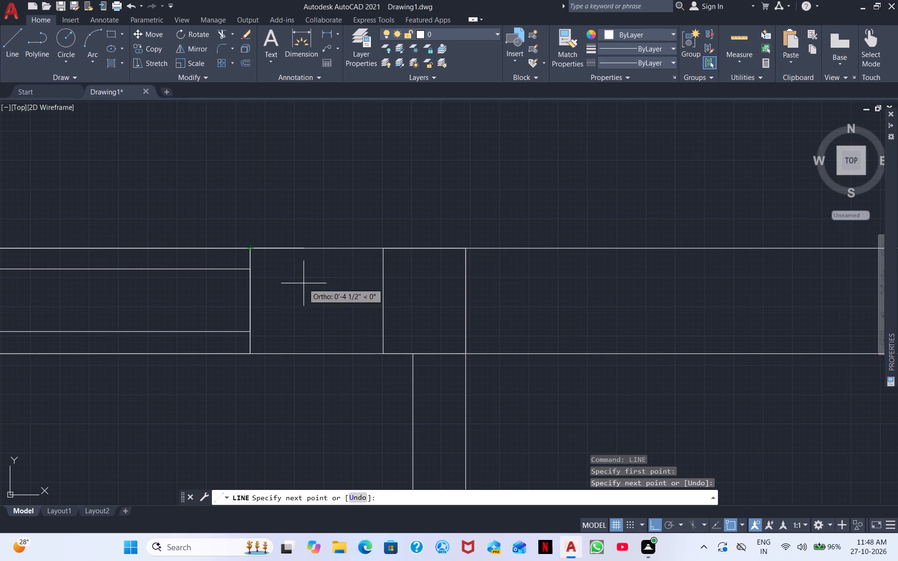
pyautogui.rightClick(304, 283)
pyautogui.click(334, 287)
# Draw a window-outline rectangle spanning the full top wall thickness, roughly midway between the first and second partitions.
pyautogui.scroll(-2, 260, 291)
pyautogui.moveTo(191, 314); pyautogui.dragTo(372, 293, button='middle')
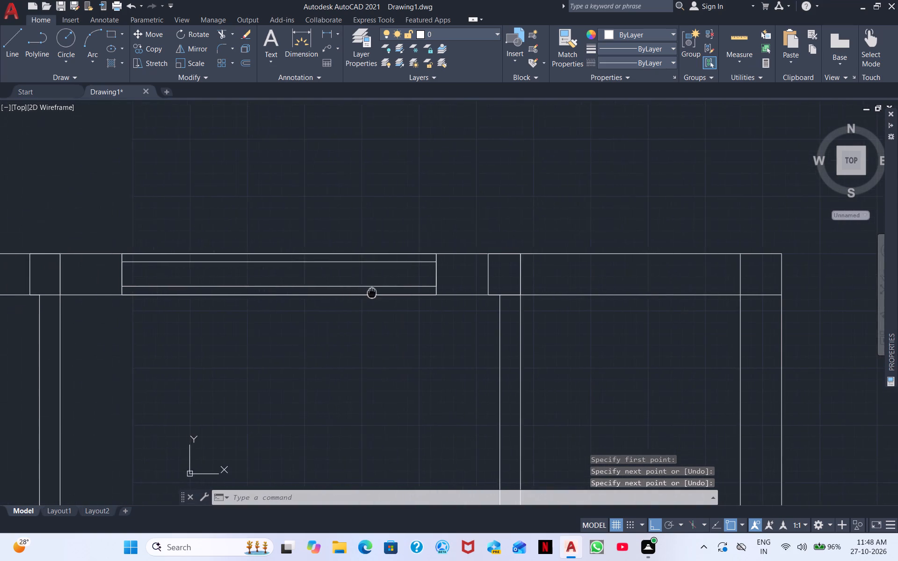
pyautogui.moveTo(372, 293); pyautogui.dragTo(374, 292, button='middle')
pyautogui.scroll(2, 231, 281)
pyautogui.scroll(-2, 174, 287)
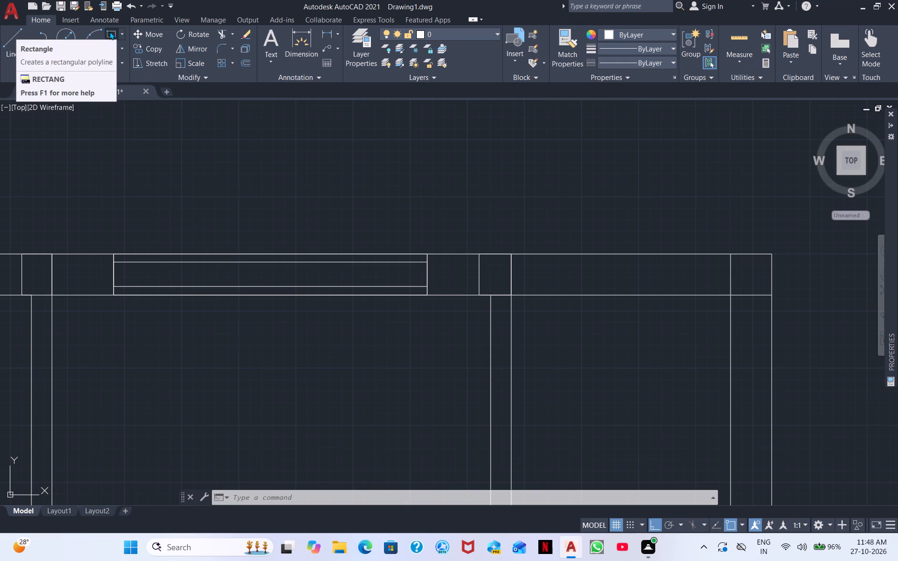
pyautogui.scroll(-2, 246, 329)
pyautogui.moveTo(132, 360); pyautogui.dragTo(245, 342, button='middle')
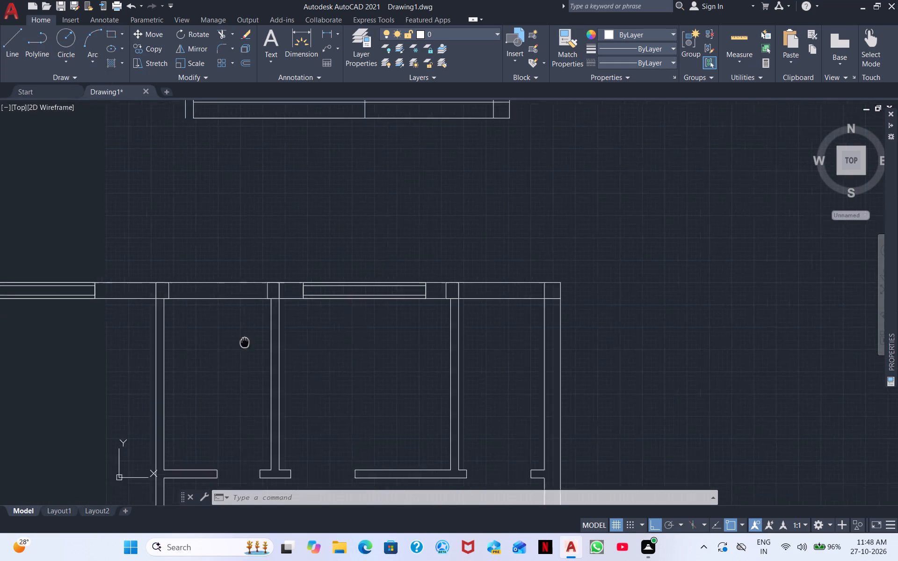
pyautogui.moveTo(245, 342); pyautogui.dragTo(296, 331, button='middle')
pyautogui.rightClick(255, 353)
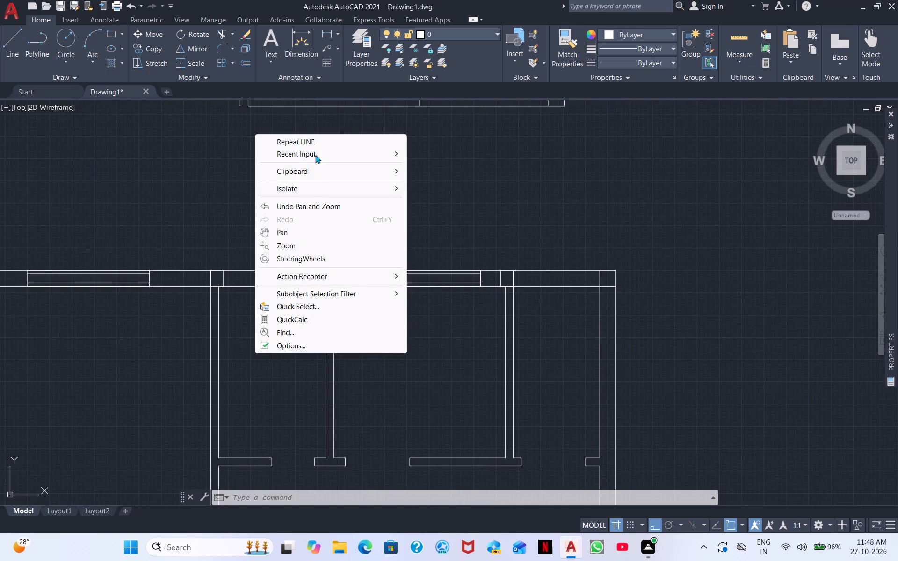
pyautogui.click(298, 157)
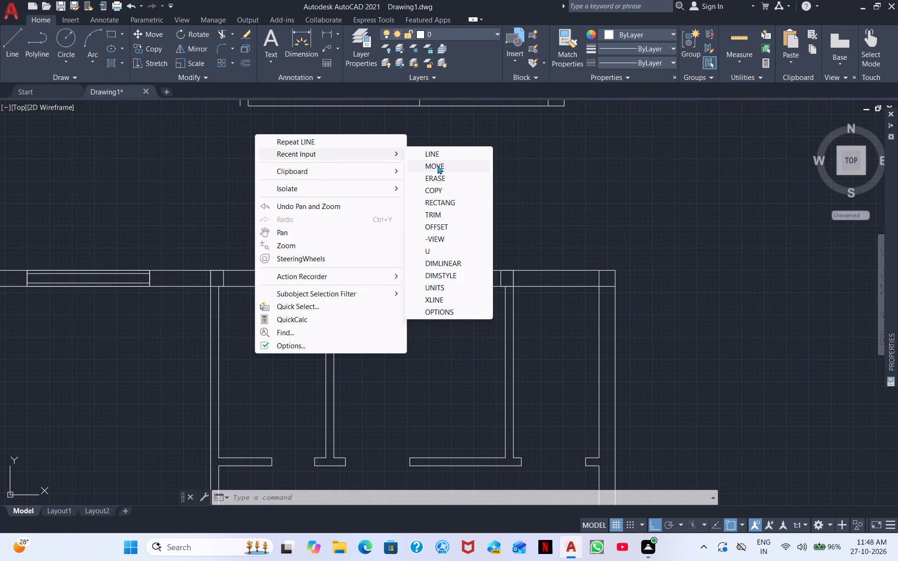
pyautogui.click(432, 200)
pyautogui.scroll(2, 250, 276)
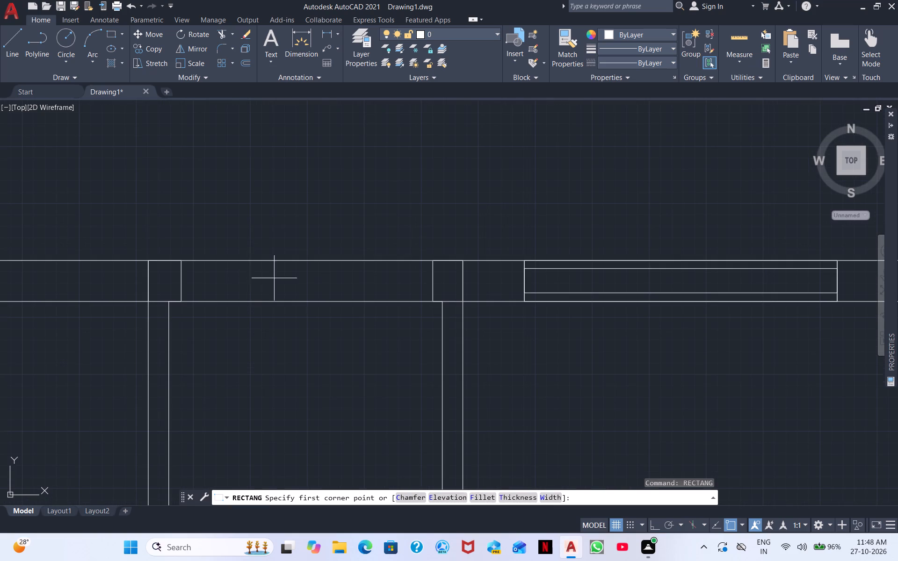
pyautogui.click(236, 260)
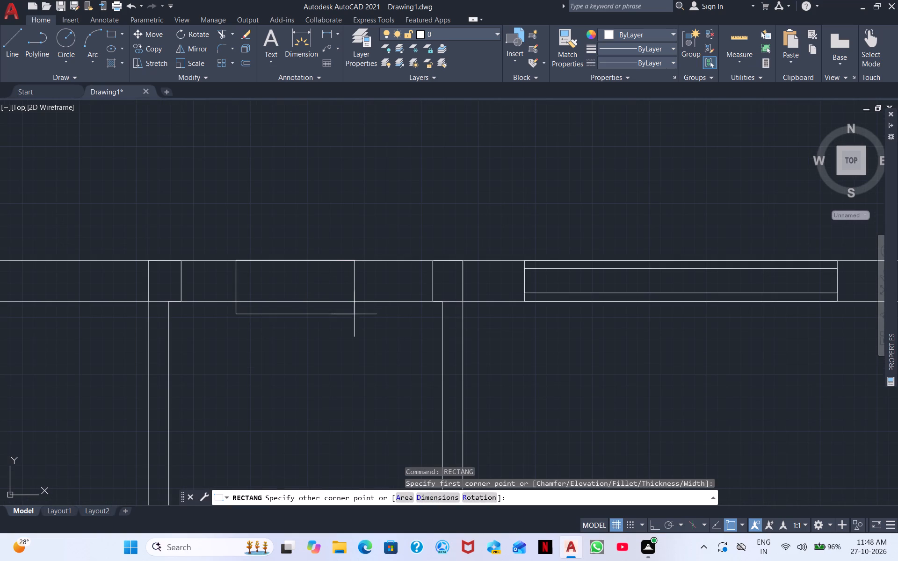
pyautogui.click(378, 302)
# Draw a narrower rectangle inside the new window outline, spanning its full length and inset from both wall faces.
pyautogui.rightClick(370, 356)
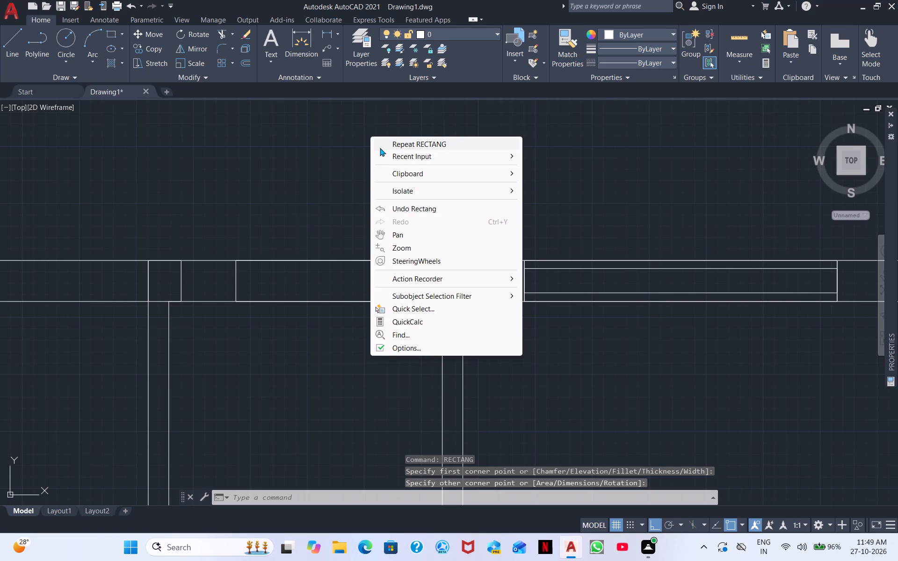
pyautogui.click(409, 146)
pyautogui.scroll(3, 324, 219)
pyautogui.scroll(-2, 209, 318)
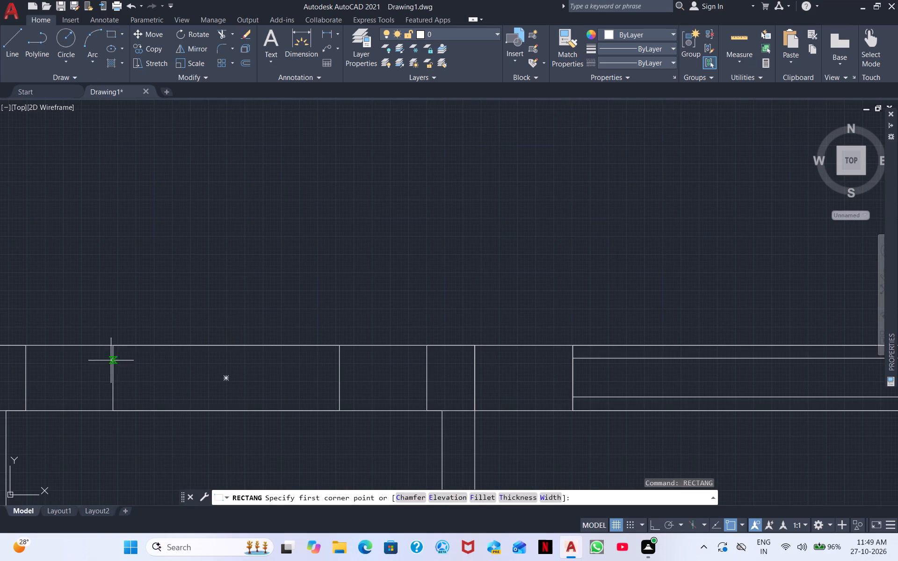
pyautogui.click(113, 362)
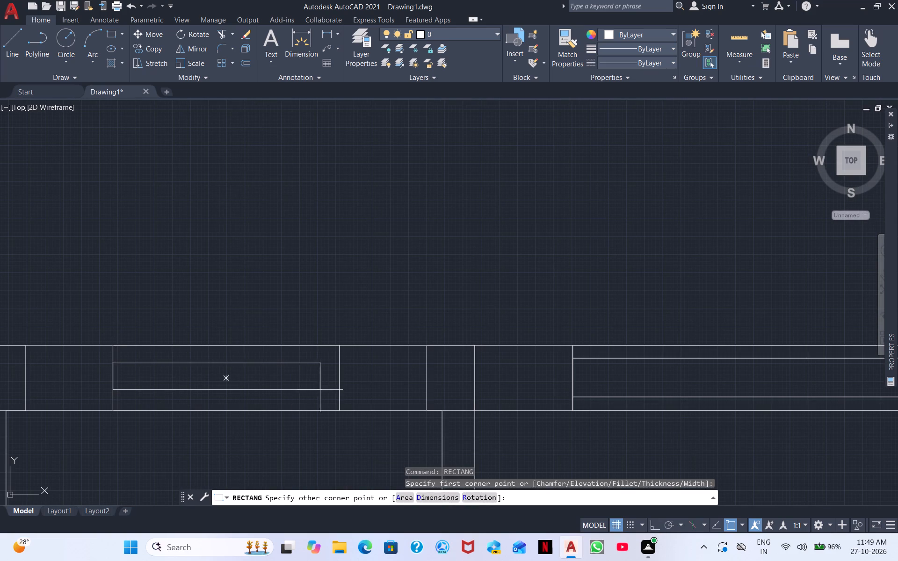
pyautogui.click(340, 396)
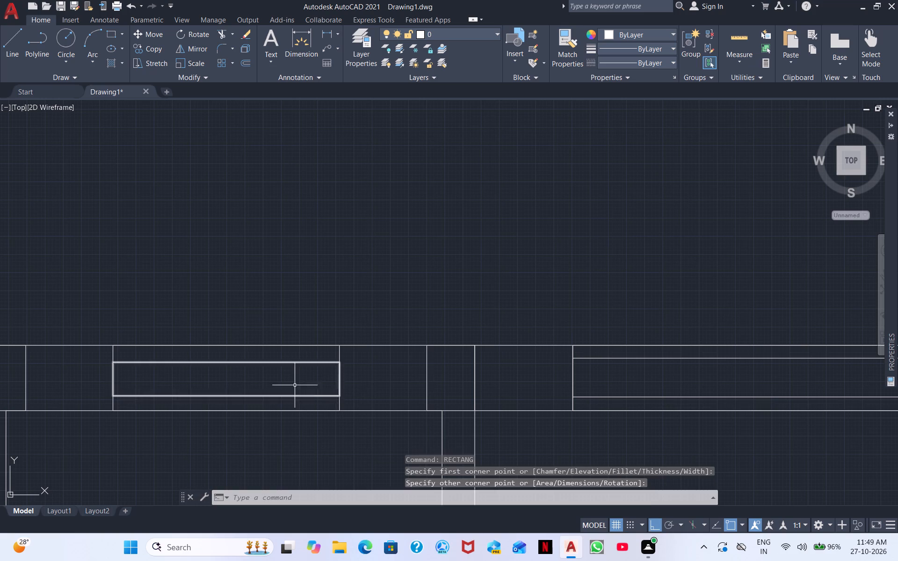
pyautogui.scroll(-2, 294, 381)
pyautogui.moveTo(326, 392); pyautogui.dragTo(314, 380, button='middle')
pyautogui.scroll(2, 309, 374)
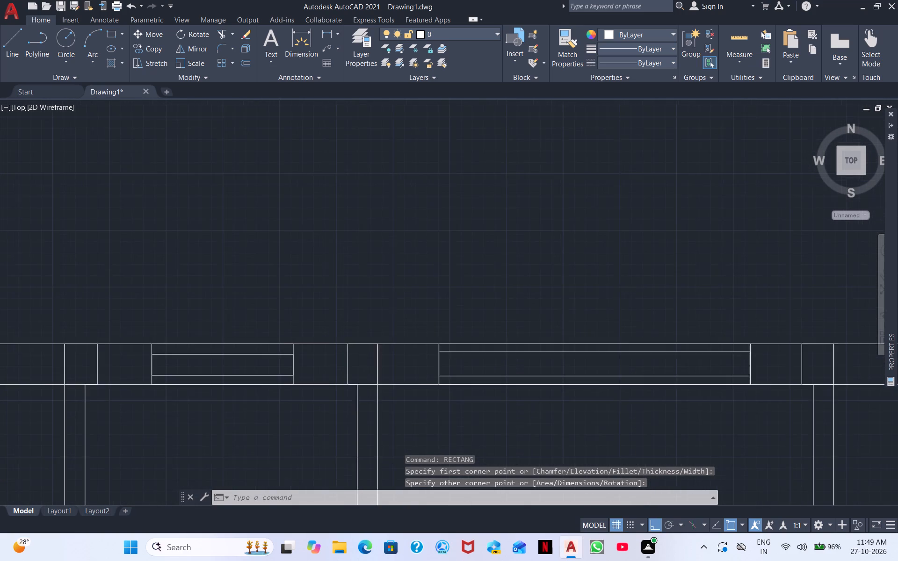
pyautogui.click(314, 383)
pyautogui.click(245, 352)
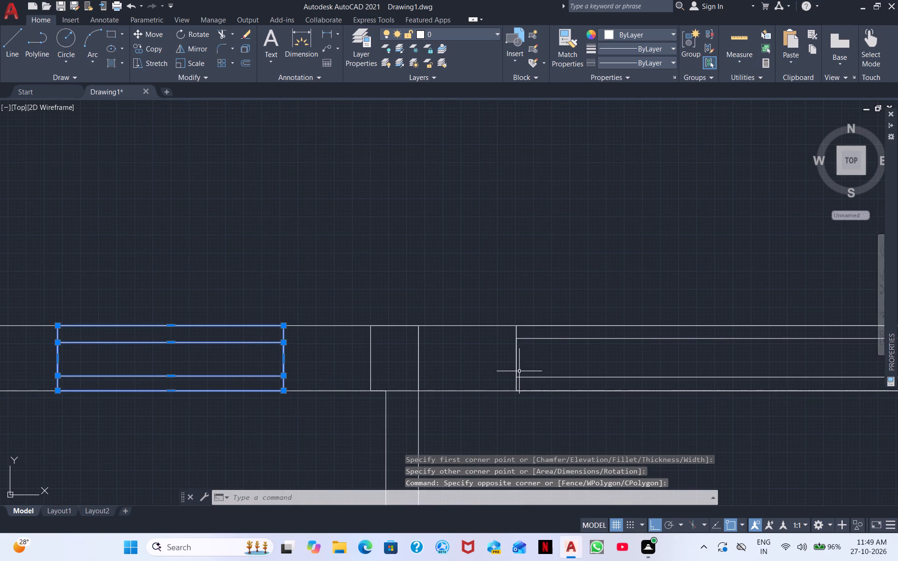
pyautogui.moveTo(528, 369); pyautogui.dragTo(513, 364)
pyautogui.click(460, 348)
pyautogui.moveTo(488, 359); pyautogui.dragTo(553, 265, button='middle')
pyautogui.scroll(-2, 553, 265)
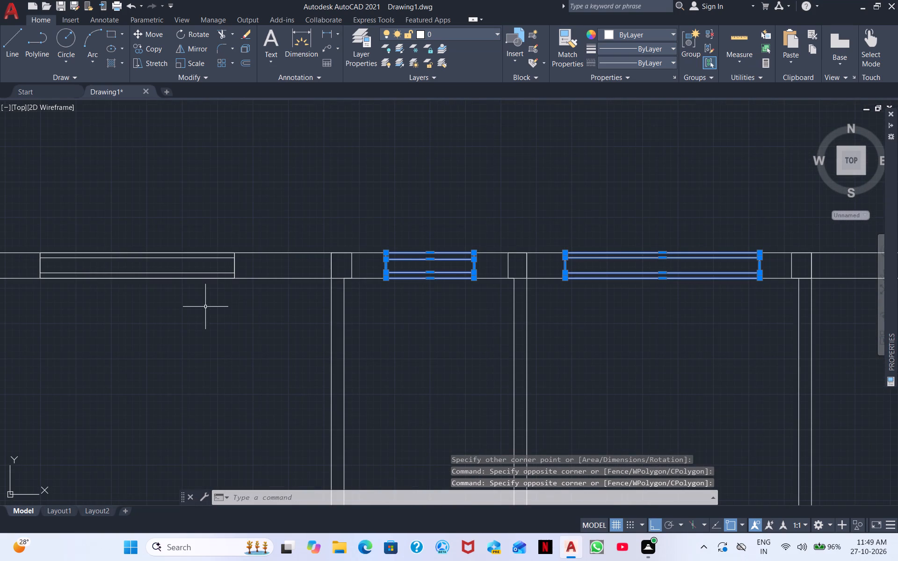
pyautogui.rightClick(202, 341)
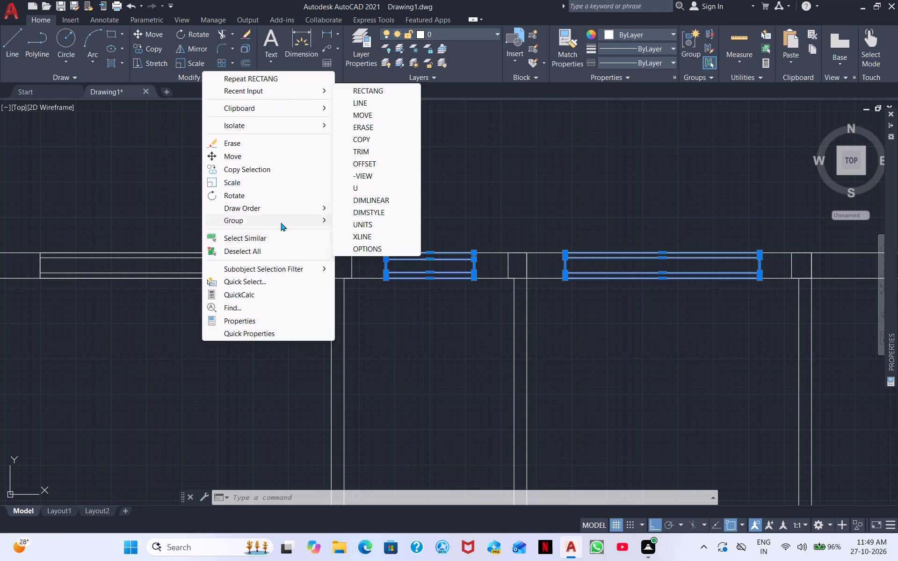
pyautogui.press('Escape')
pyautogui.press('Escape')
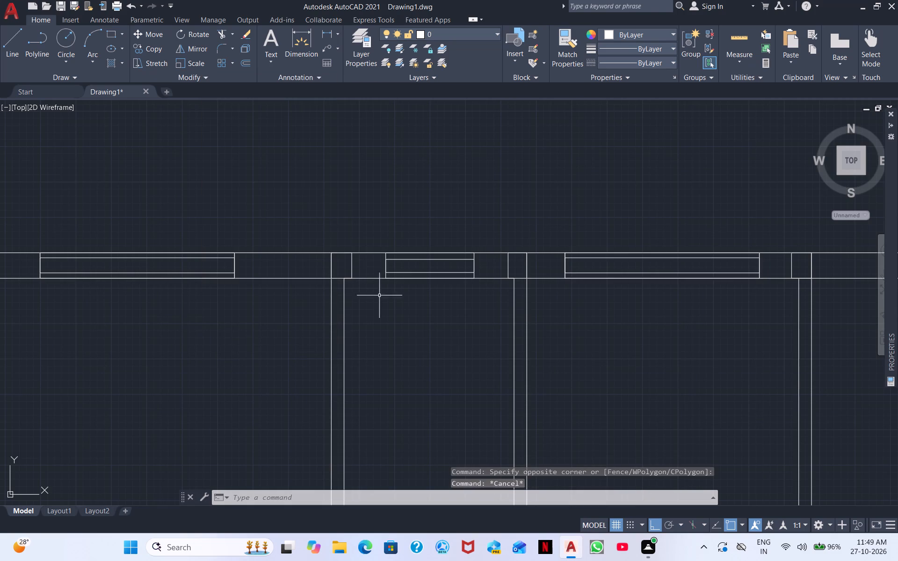
# Draw vertical lines across the wall thickness at both ends of the window between the first and second partitions.
pyautogui.scroll(2, 410, 270)
pyautogui.scroll(-1, 425, 276)
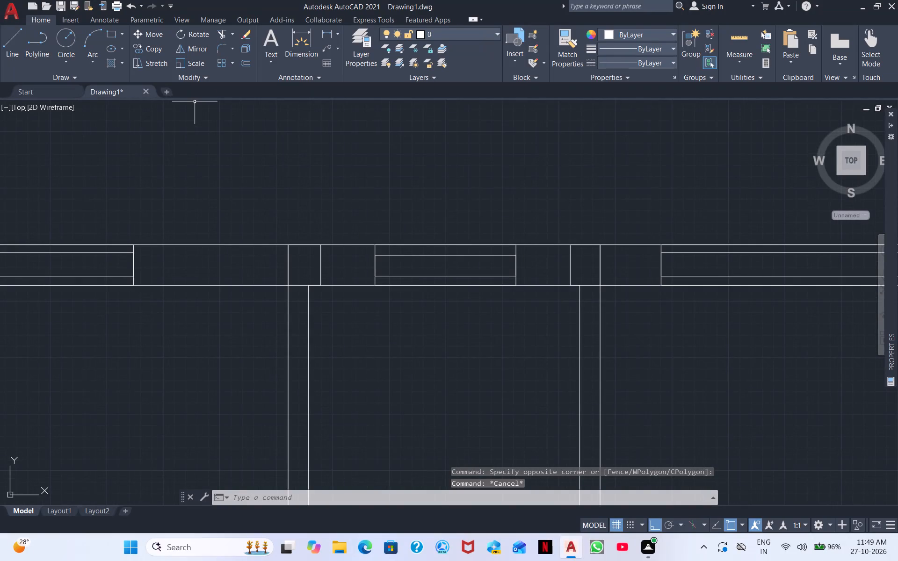
pyautogui.click(8, 45)
pyautogui.scroll(2, 377, 299)
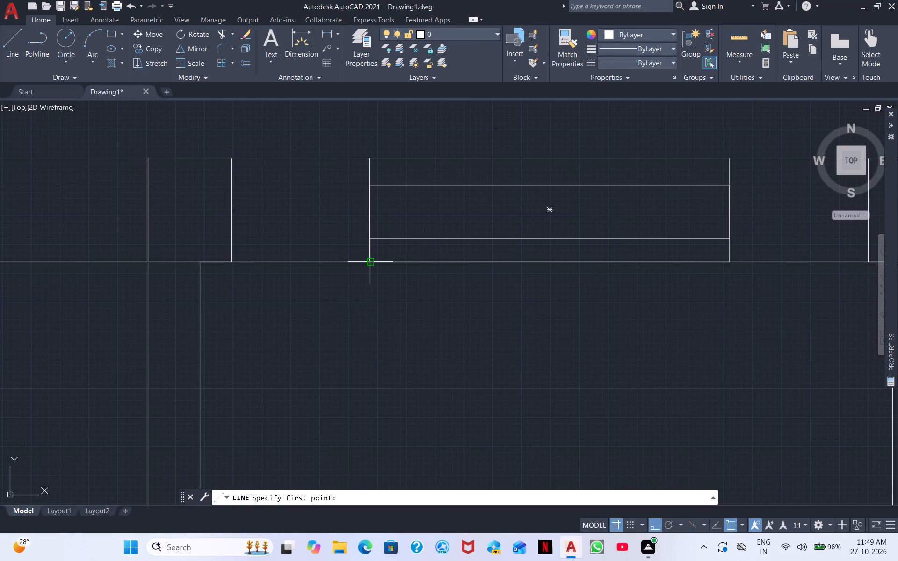
pyautogui.click(372, 262)
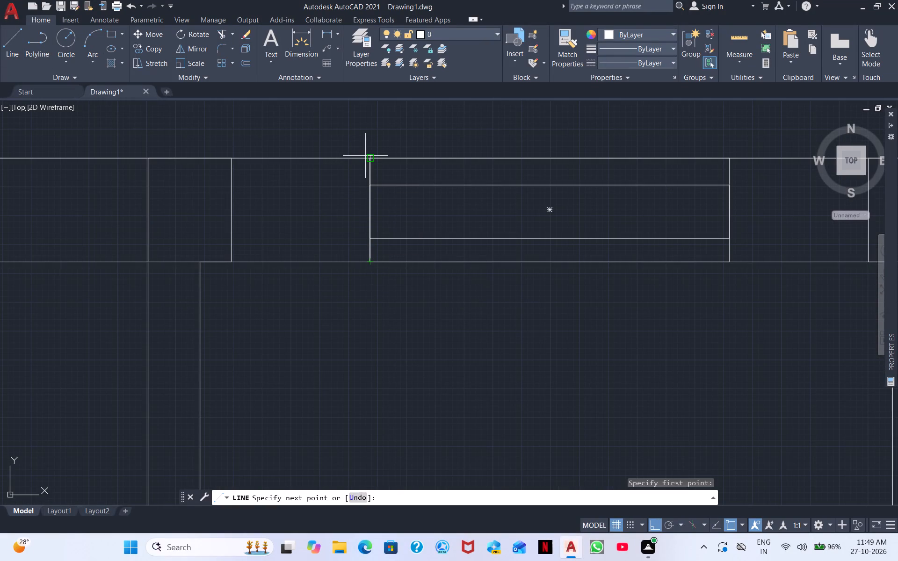
pyautogui.click(369, 158)
pyautogui.press('Escape')
pyautogui.rightClick(504, 313)
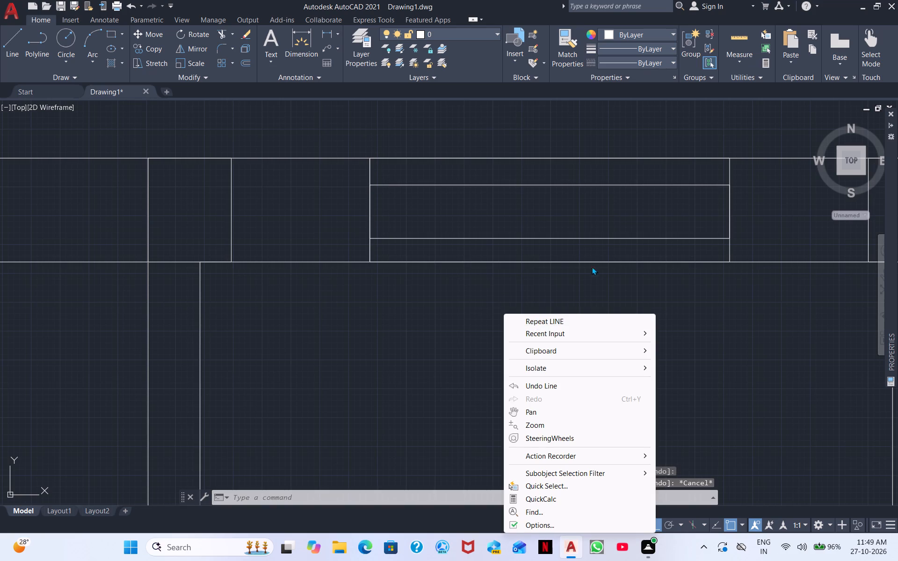
pyautogui.click(579, 320)
pyautogui.moveTo(605, 316); pyautogui.dragTo(209, 333, button='middle')
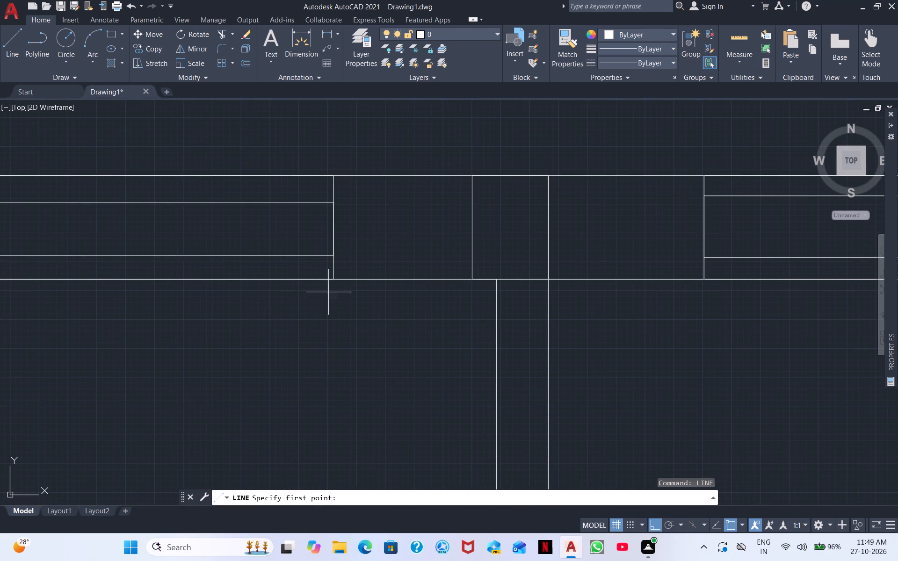
pyautogui.click(330, 277)
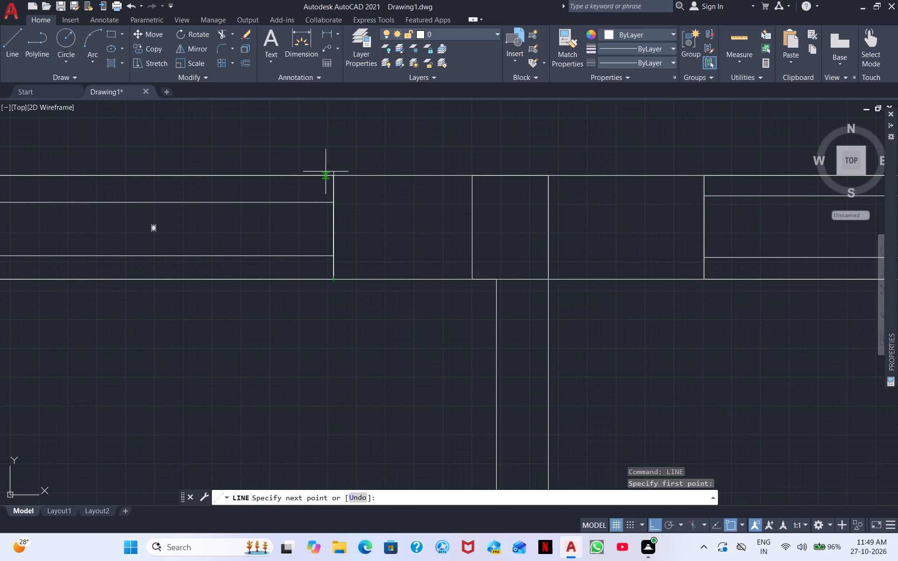
pyautogui.click(332, 176)
pyautogui.press('Escape')
pyautogui.scroll(-2, 264, 246)
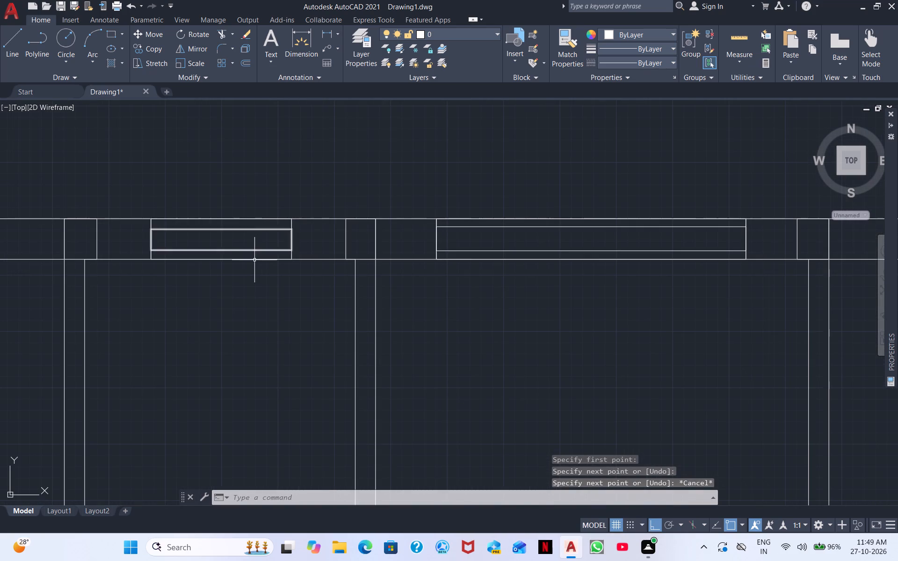
# Move the outlines and inner rectangles of all three top-wall windows straight up, clear of the wall, without their end lines.
pyautogui.click(221, 259)
pyautogui.click(231, 250)
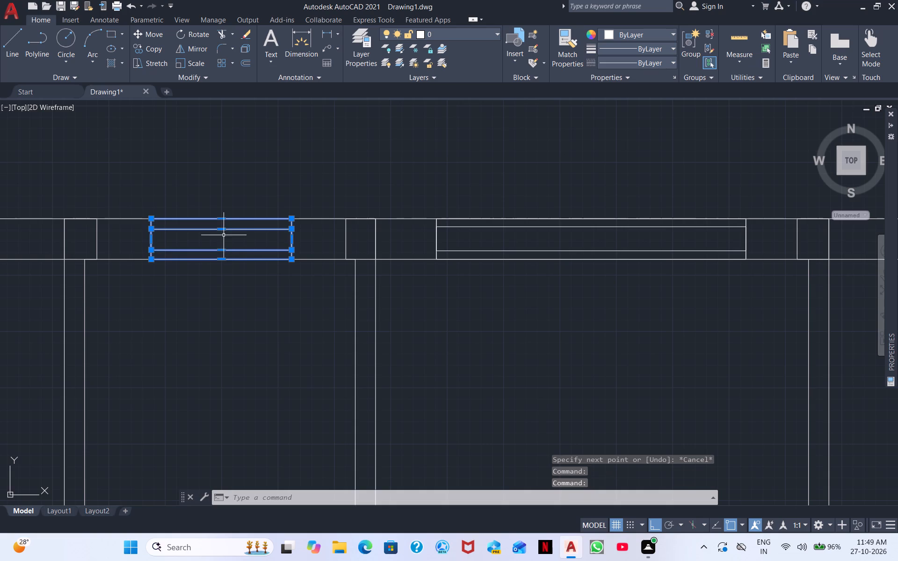
pyautogui.click(493, 259)
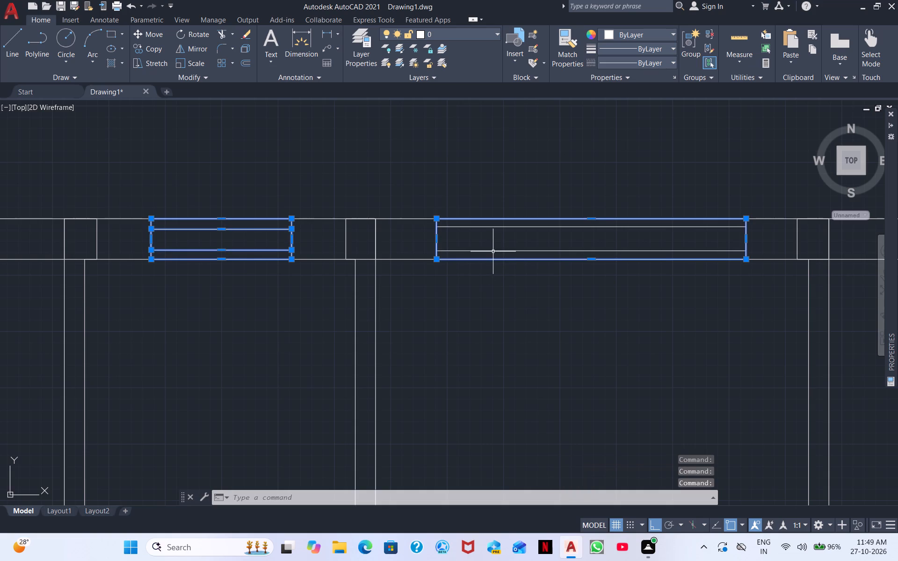
pyautogui.click(493, 252)
pyautogui.scroll(-2, 384, 314)
pyautogui.moveTo(244, 352); pyautogui.dragTo(411, 356, button='middle')
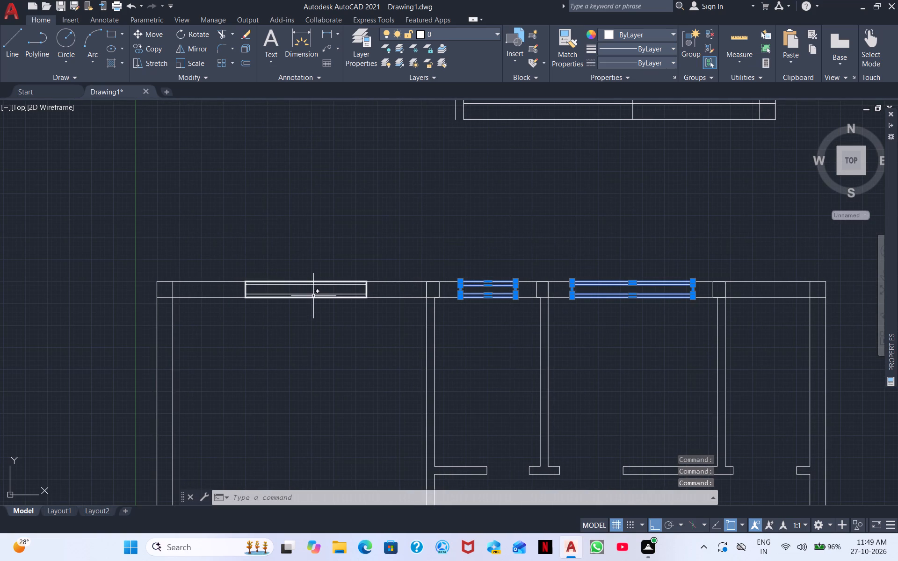
pyautogui.click(313, 295)
pyautogui.scroll(3, 285, 277)
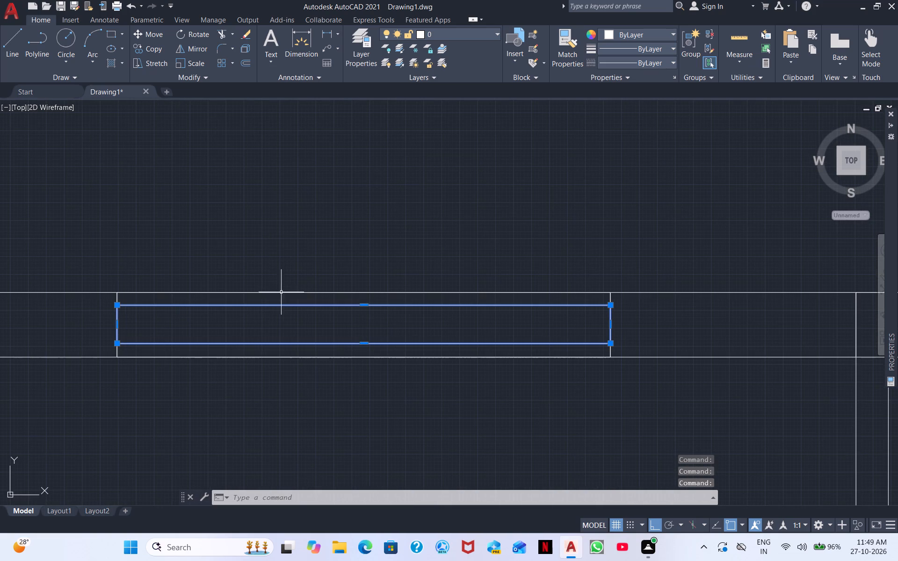
pyautogui.click(154, 292)
pyautogui.scroll(-2, 217, 317)
pyautogui.moveTo(291, 394); pyautogui.dragTo(243, 338, button='middle')
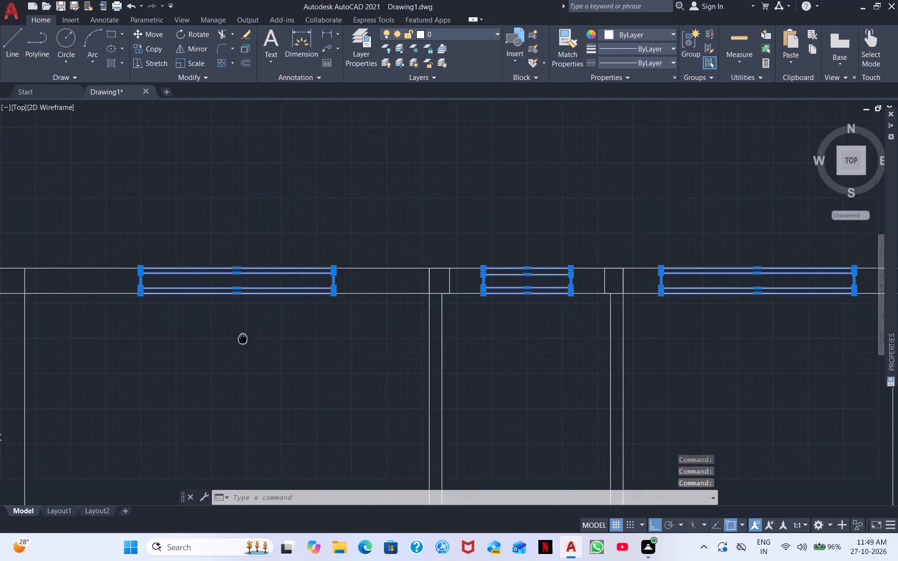
pyautogui.moveTo(243, 338); pyautogui.dragTo(232, 331, button='middle')
pyautogui.rightClick(246, 332)
pyautogui.click(290, 144)
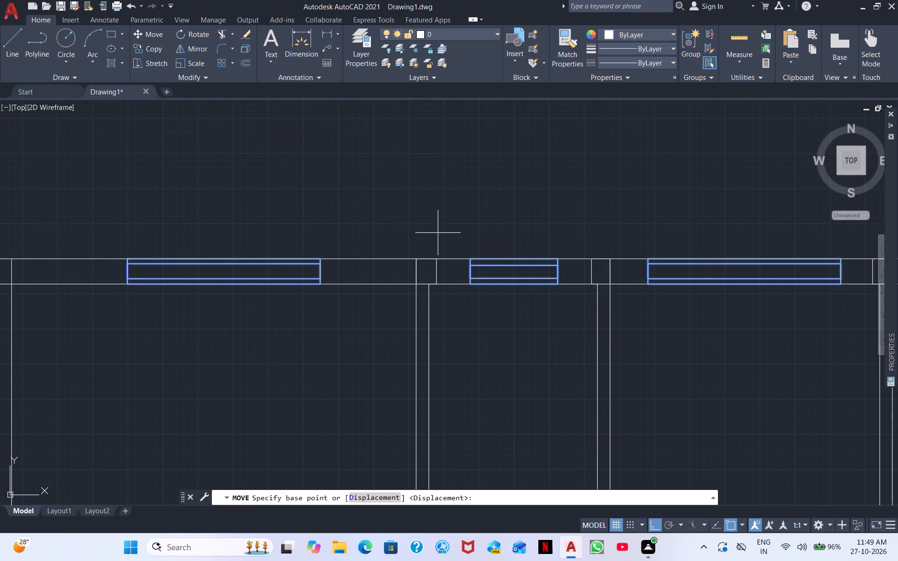
pyautogui.click(513, 272)
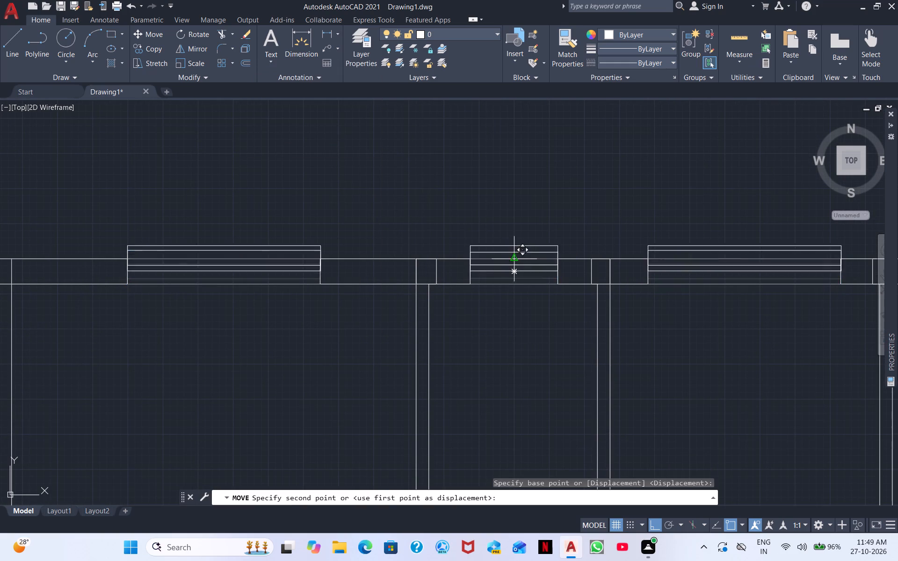
pyautogui.click(506, 197)
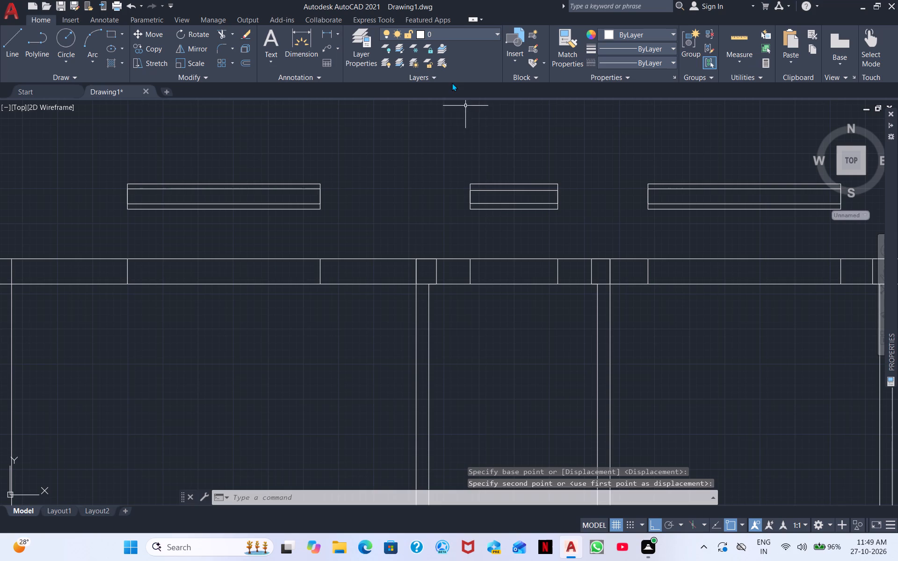
# Trim both top wall lines between the end lines at each of the three window openings.
pyautogui.click(219, 36)
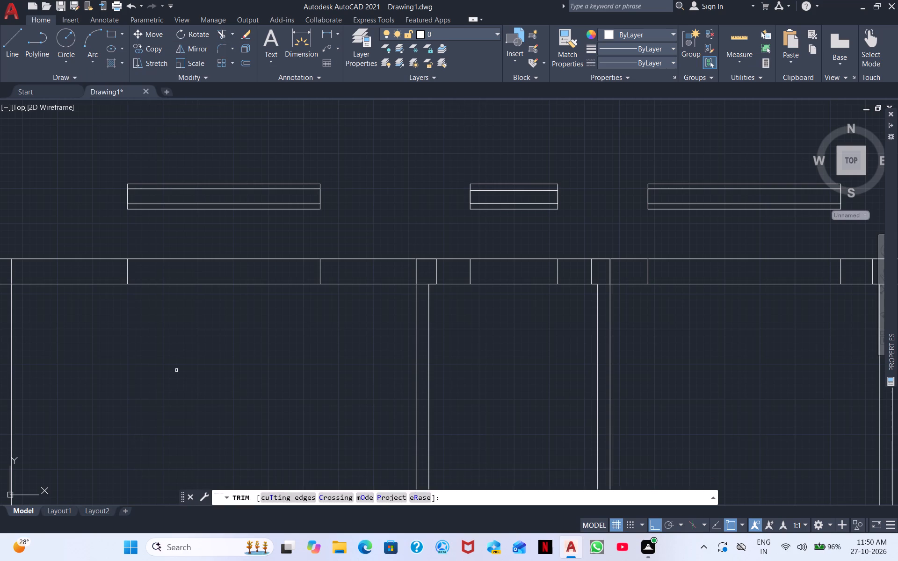
pyautogui.moveTo(204, 302); pyautogui.dragTo(195, 254)
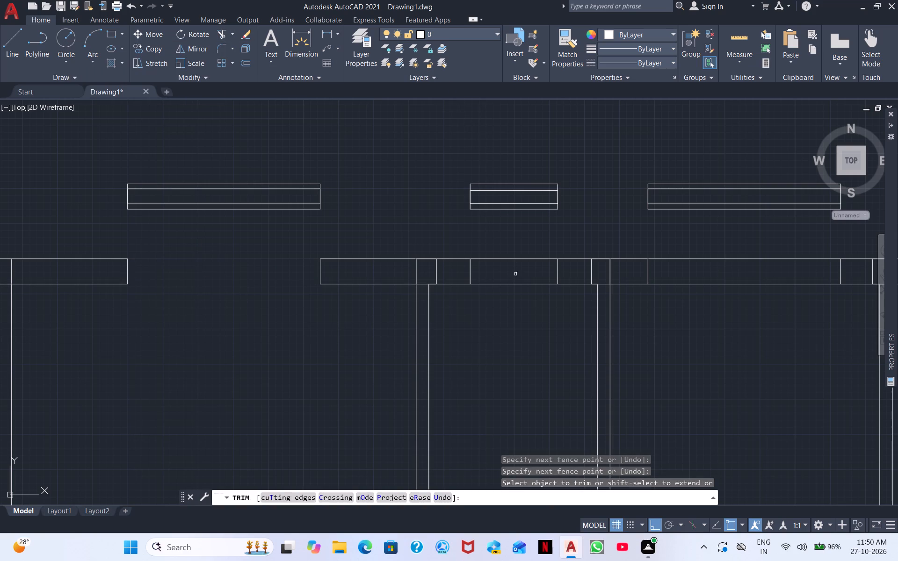
pyautogui.moveTo(507, 282); pyautogui.dragTo(500, 252)
pyautogui.moveTo(500, 251); pyautogui.dragTo(504, 275)
pyautogui.moveTo(529, 336); pyautogui.dragTo(478, 367, button='middle')
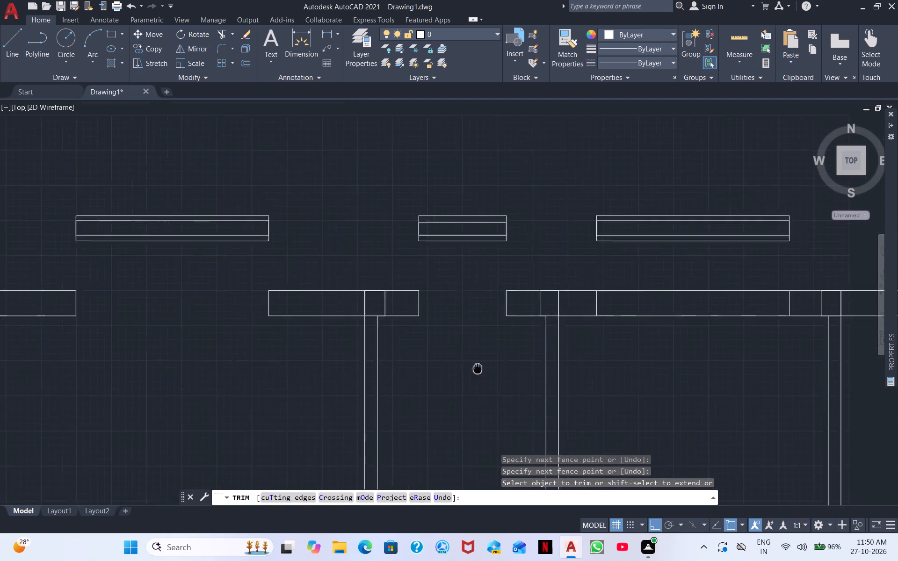
pyautogui.moveTo(478, 367); pyautogui.dragTo(317, 361, button='middle')
pyautogui.moveTo(552, 275); pyautogui.dragTo(566, 346)
pyautogui.scroll(-2, 558, 358)
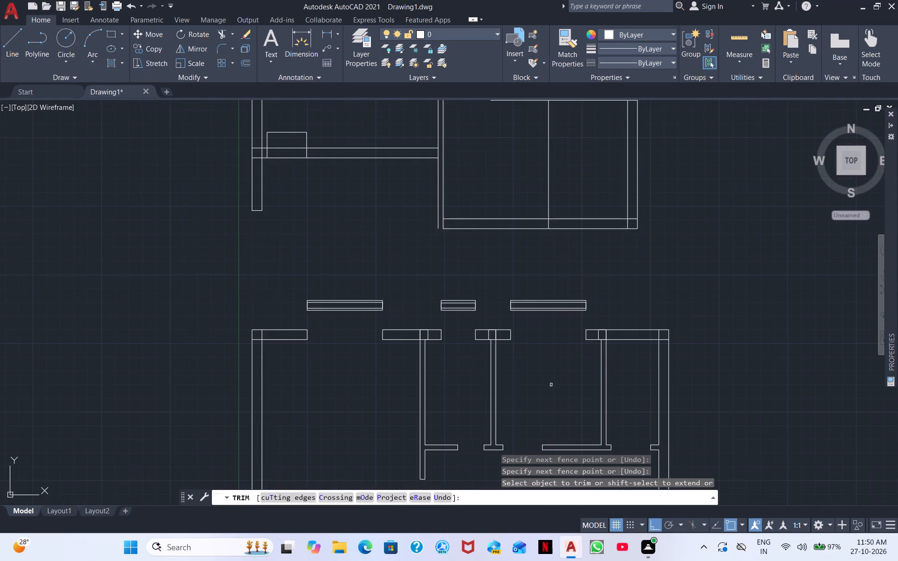
pyautogui.rightClick(548, 374)
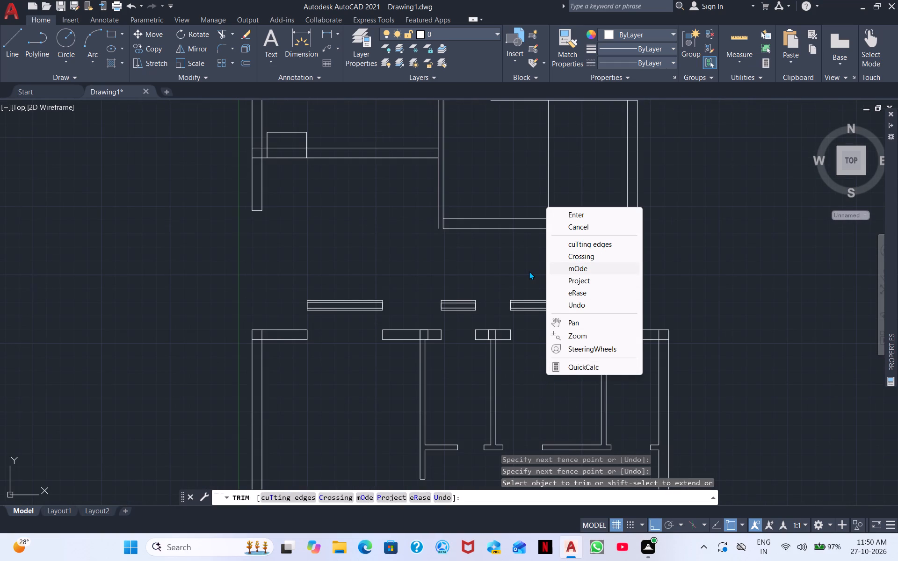
pyautogui.click(597, 211)
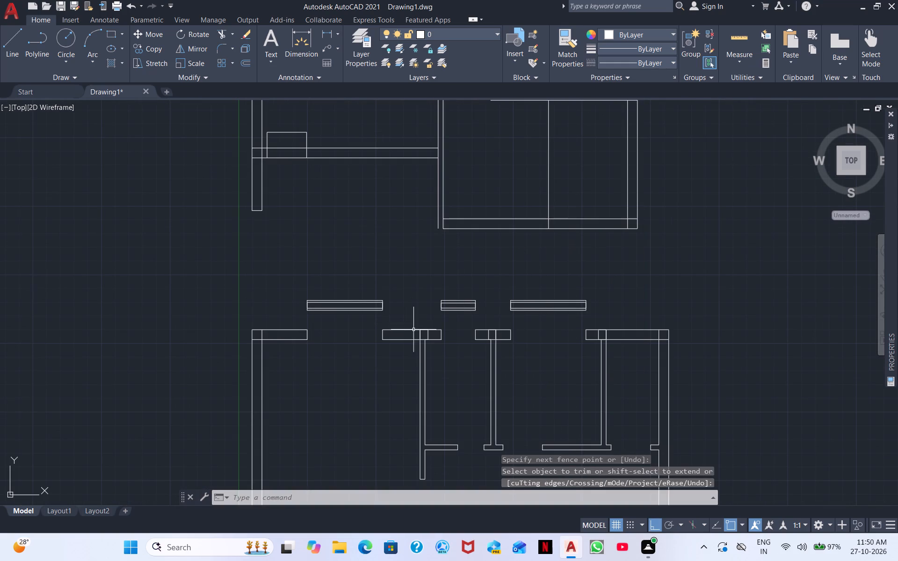
# Move the three windows together straight down into their wall openings, aligning the first window's lower-left corner with its opening's inner corner.
pyautogui.click(549, 312)
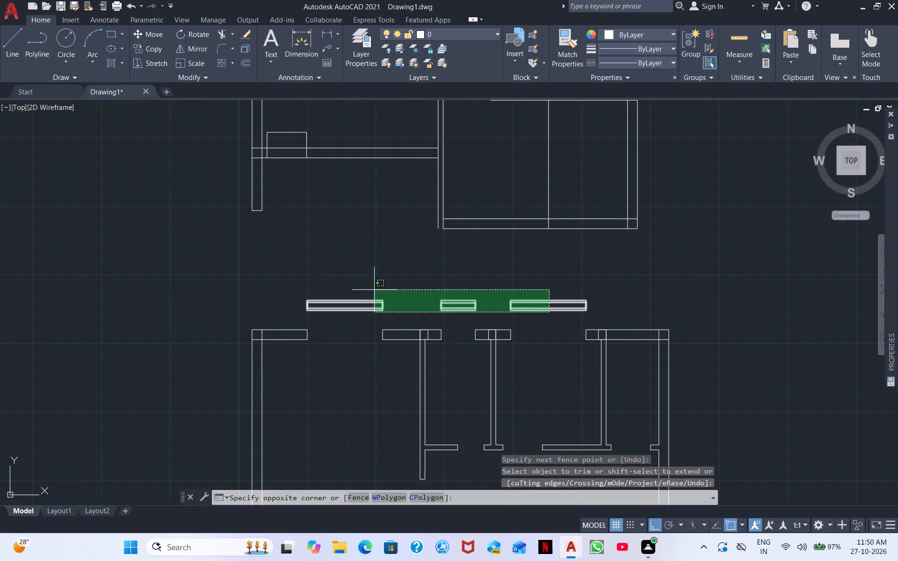
pyautogui.click(364, 291)
pyautogui.rightClick(349, 353)
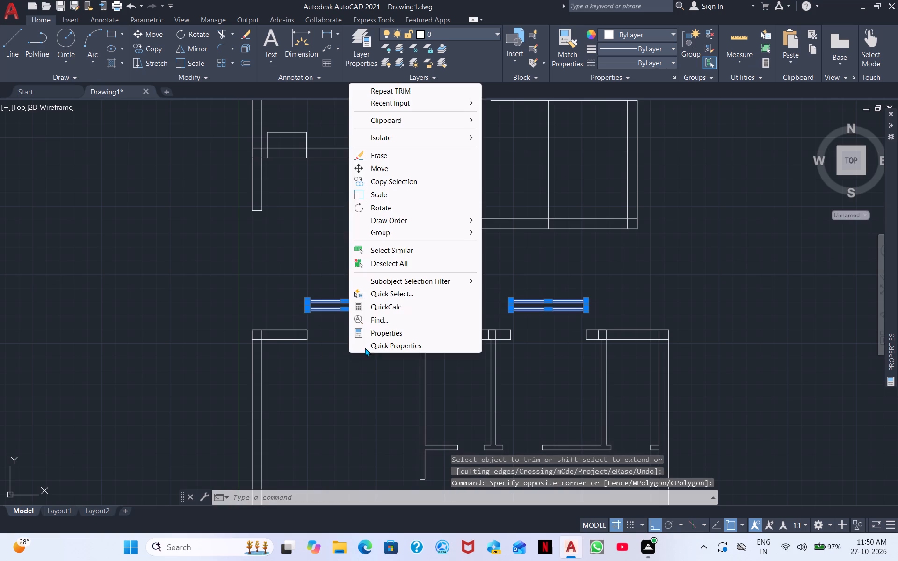
pyautogui.click(394, 168)
pyautogui.scroll(3, 335, 294)
pyautogui.scroll(2, 202, 371)
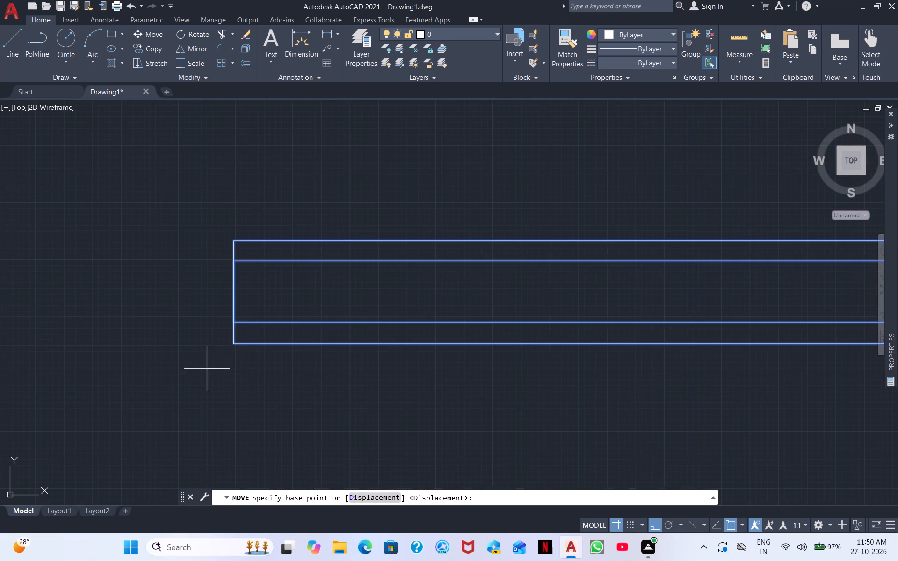
pyautogui.click(231, 344)
pyautogui.moveTo(246, 415); pyautogui.dragTo(243, 348, button='middle')
pyautogui.scroll(-1, 243, 376)
pyautogui.scroll(-1, 247, 321)
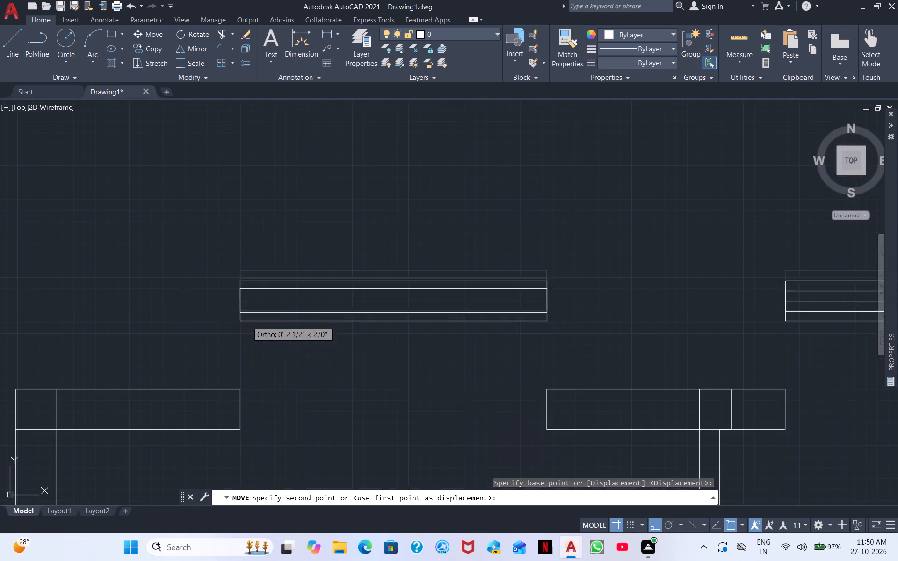
pyautogui.click(244, 431)
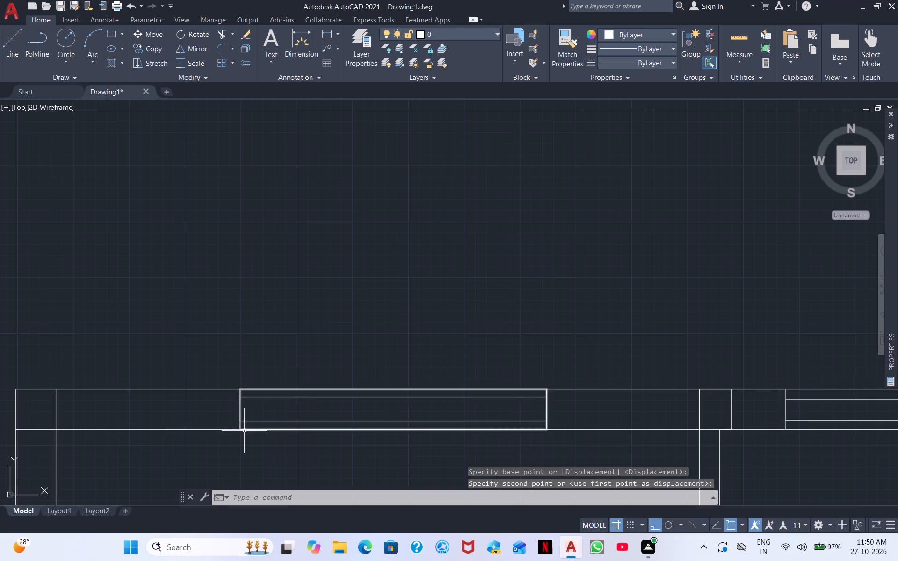
pyautogui.scroll(-1, 245, 430)
pyautogui.press('Escape')
# Draw a rectangle across the right outer wall's thickness, from the top-right inner corner to partway toward the door stub, as the window outline.
pyautogui.moveTo(325, 361); pyautogui.dragTo(209, 302, button='middle')
pyautogui.scroll(-1, 225, 309)
pyautogui.moveTo(349, 350); pyautogui.dragTo(165, 274, button='middle')
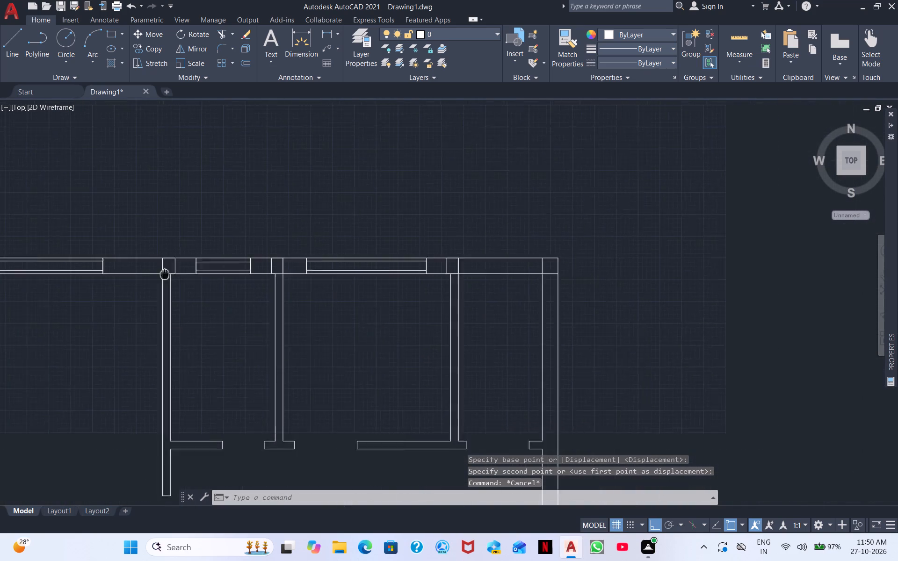
pyautogui.moveTo(165, 274); pyautogui.dragTo(138, 271, button='middle')
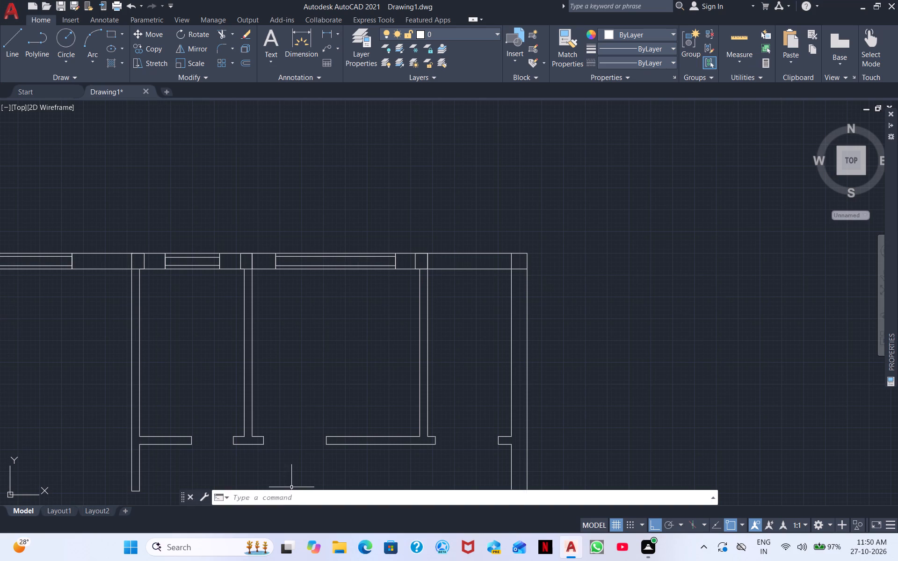
pyautogui.moveTo(361, 334); pyautogui.dragTo(250, 353, button='middle')
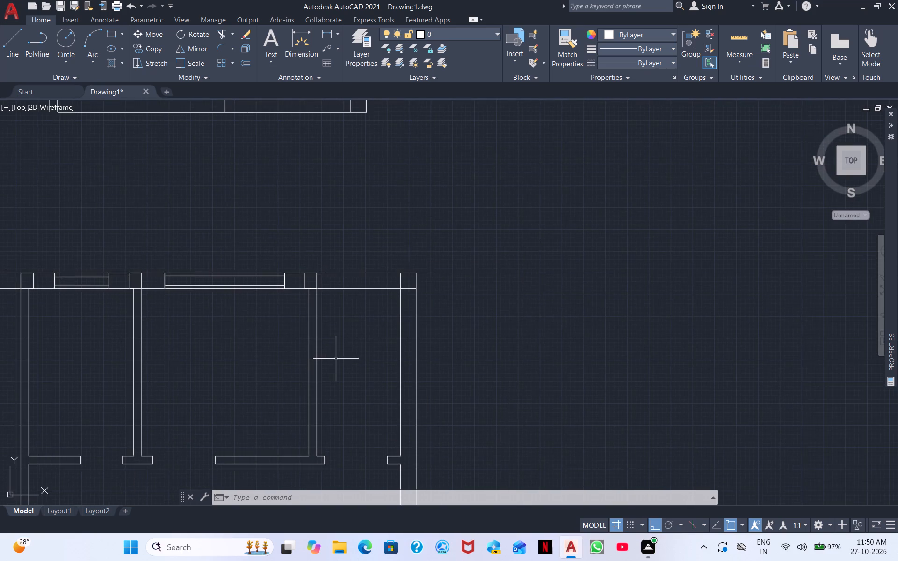
pyautogui.moveTo(337, 353); pyautogui.dragTo(334, 313, button='middle')
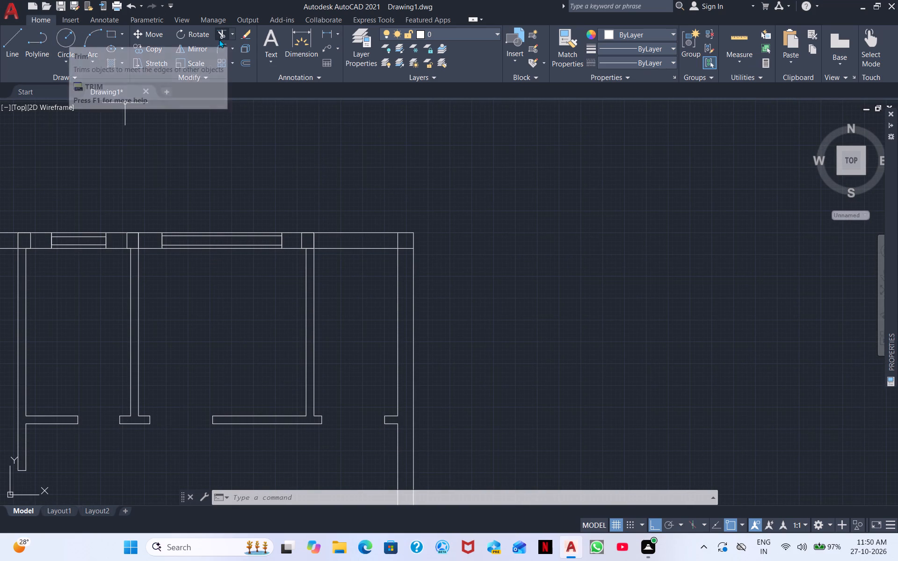
pyautogui.click(7, 44)
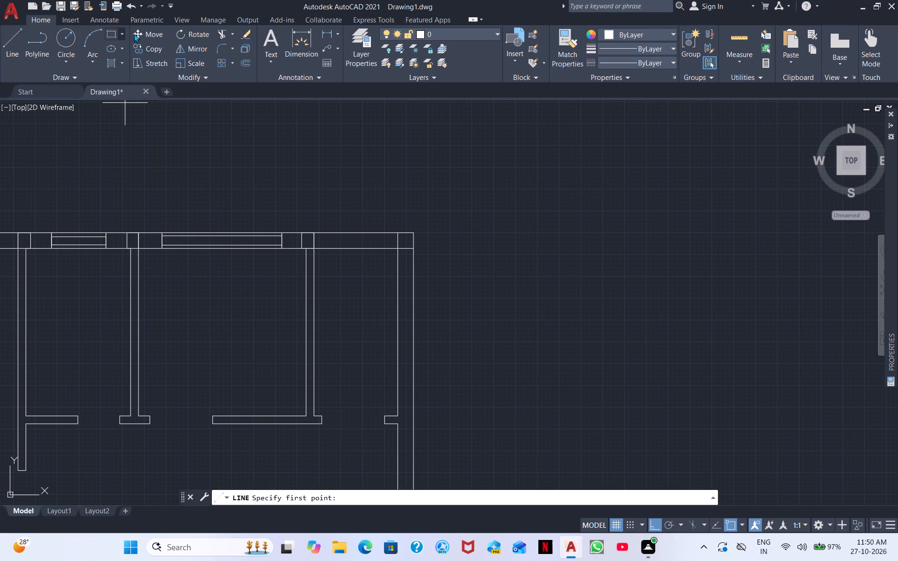
pyautogui.click(112, 33)
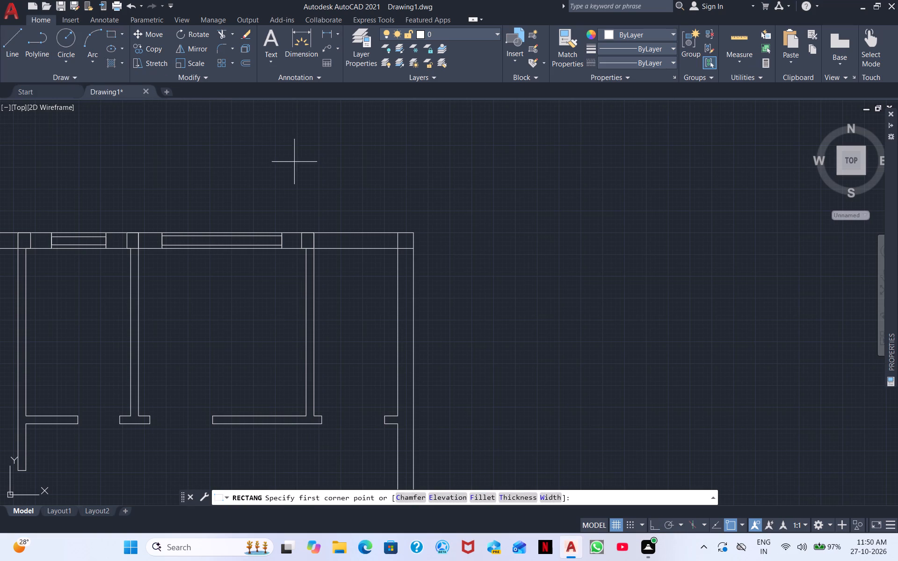
pyautogui.scroll(1, 471, 272)
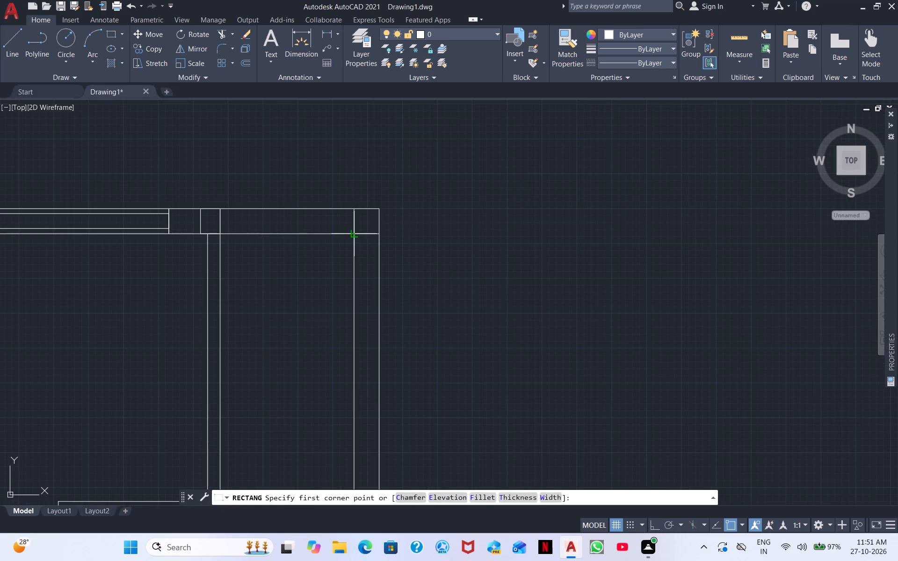
pyautogui.click(354, 235)
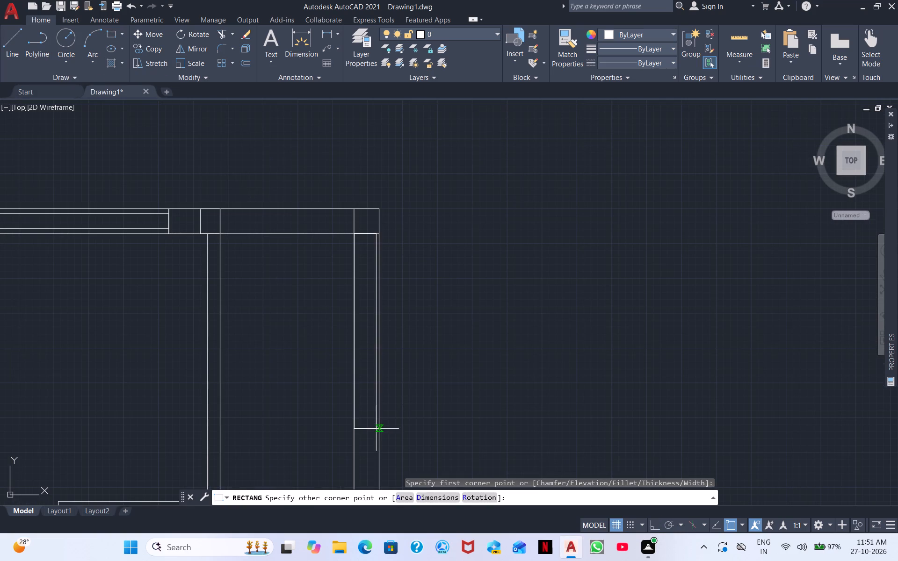
pyautogui.moveTo(376, 429); pyautogui.dragTo(344, 311, button='middle')
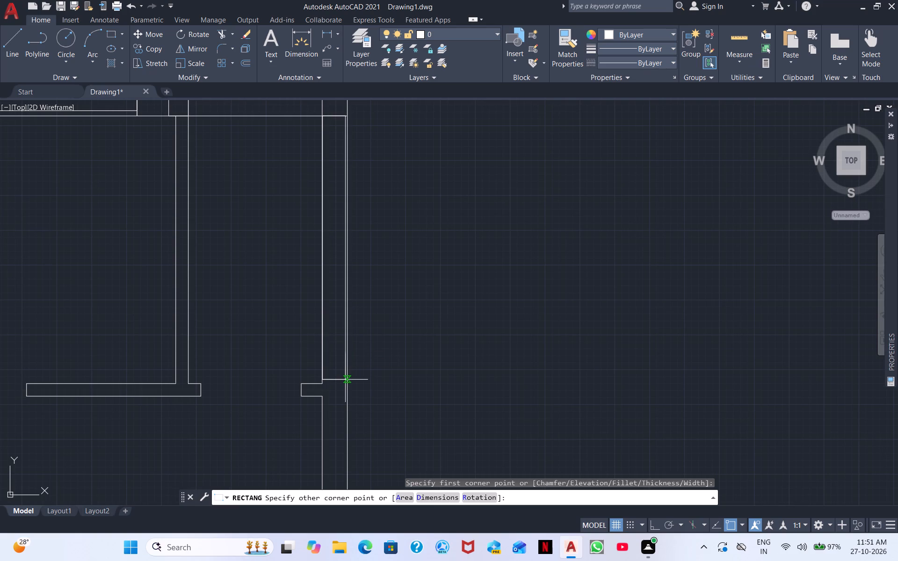
pyautogui.click(348, 297)
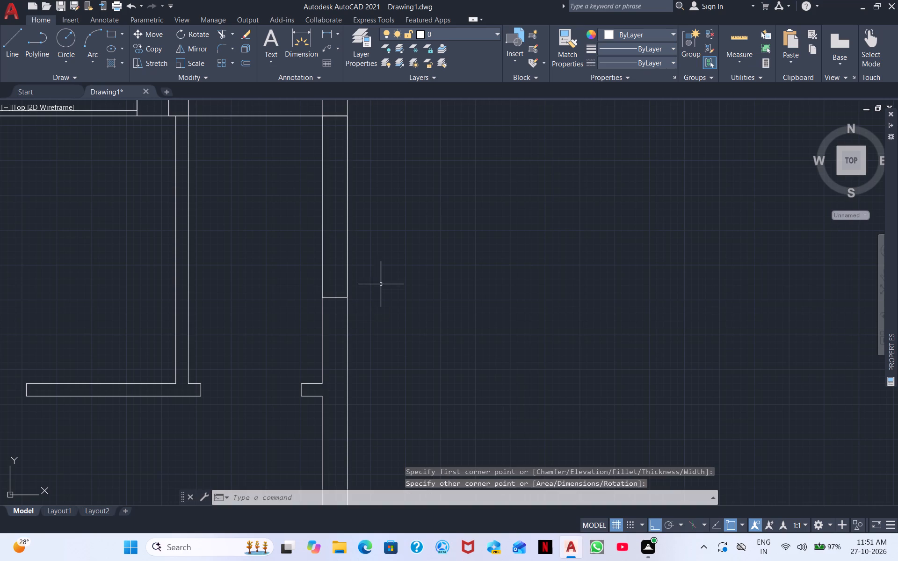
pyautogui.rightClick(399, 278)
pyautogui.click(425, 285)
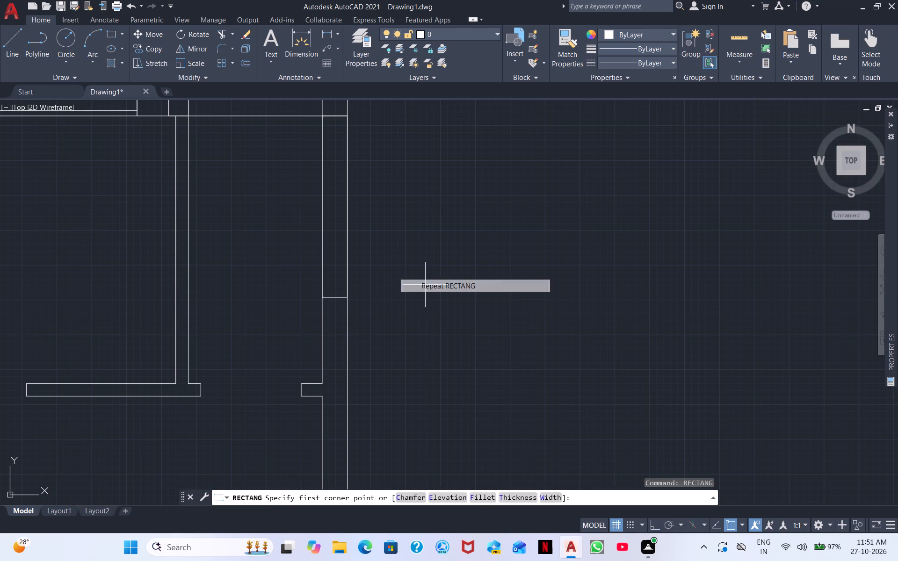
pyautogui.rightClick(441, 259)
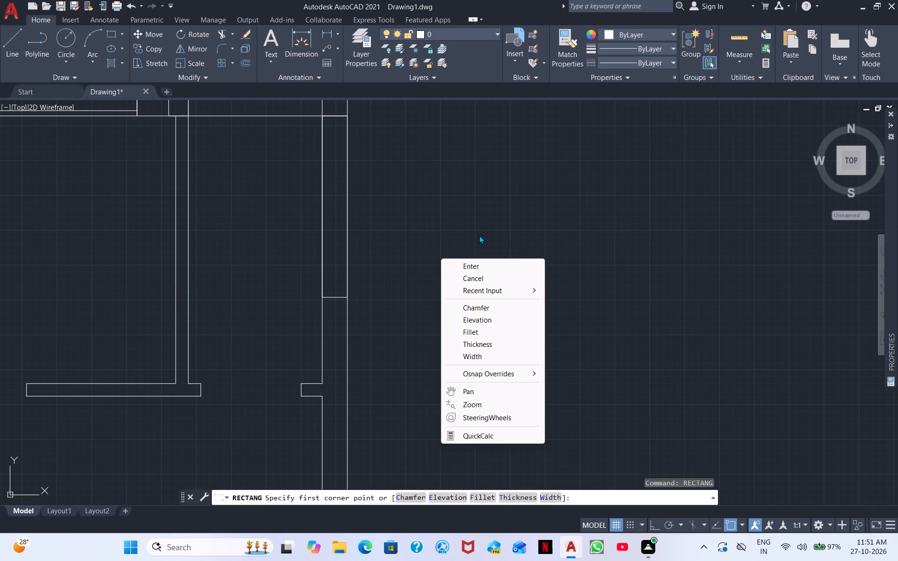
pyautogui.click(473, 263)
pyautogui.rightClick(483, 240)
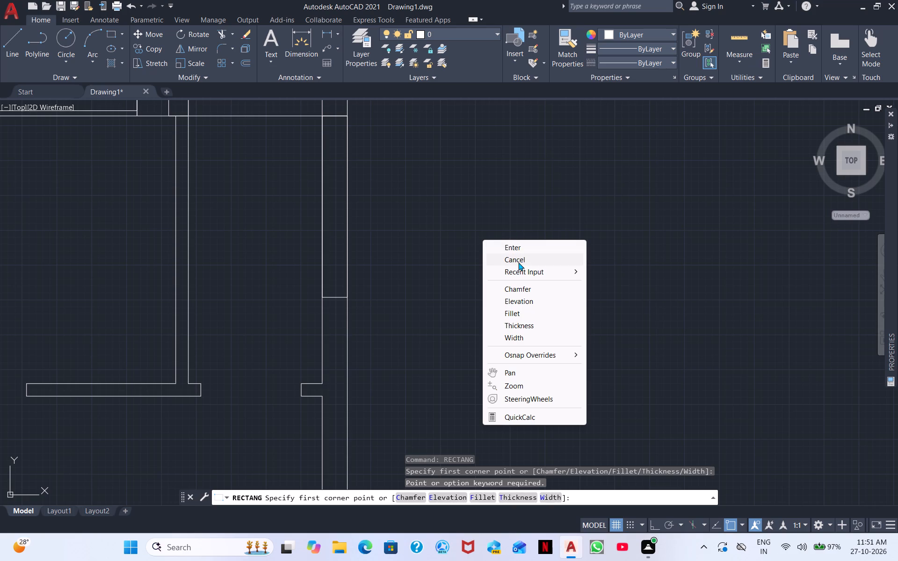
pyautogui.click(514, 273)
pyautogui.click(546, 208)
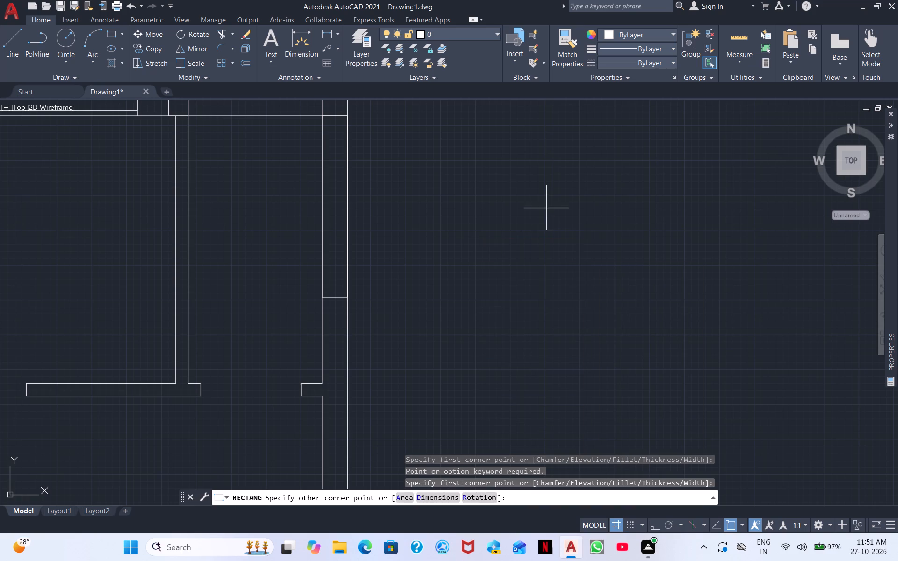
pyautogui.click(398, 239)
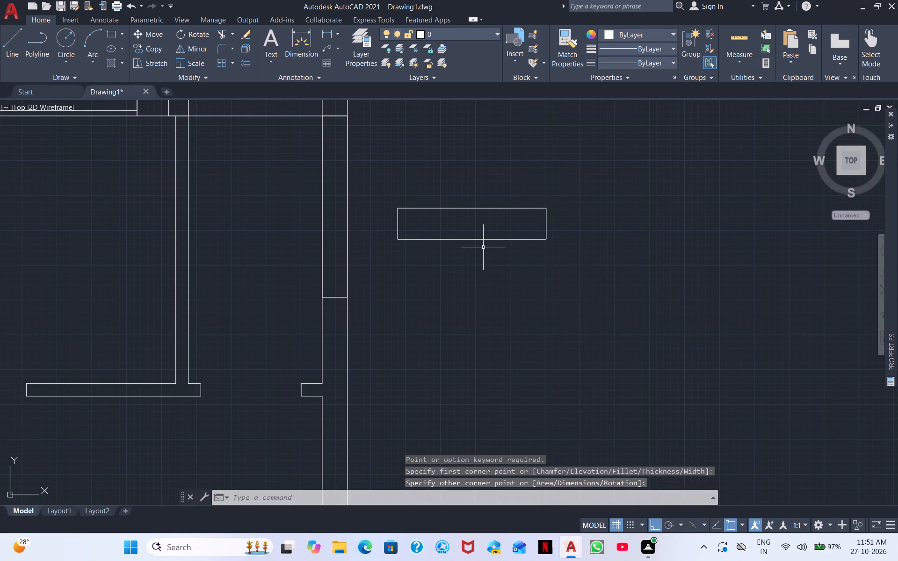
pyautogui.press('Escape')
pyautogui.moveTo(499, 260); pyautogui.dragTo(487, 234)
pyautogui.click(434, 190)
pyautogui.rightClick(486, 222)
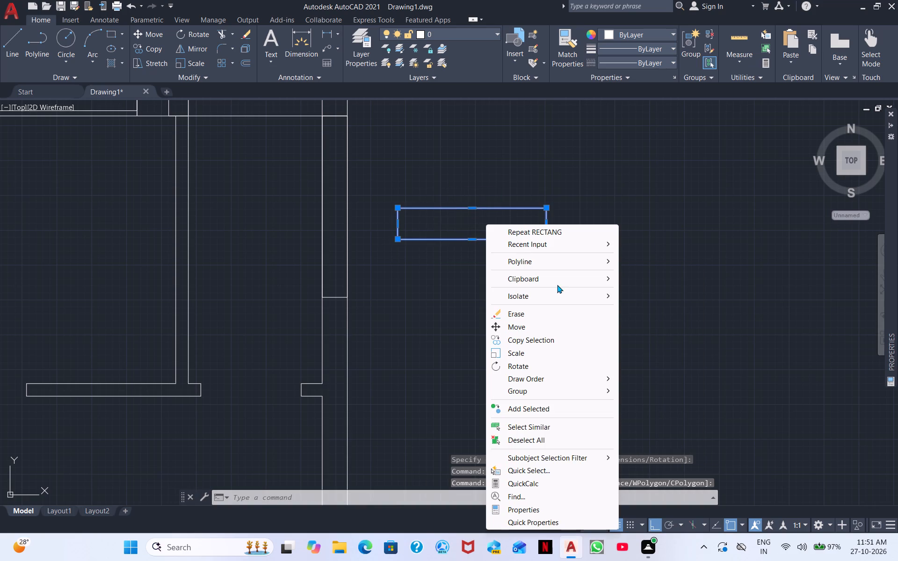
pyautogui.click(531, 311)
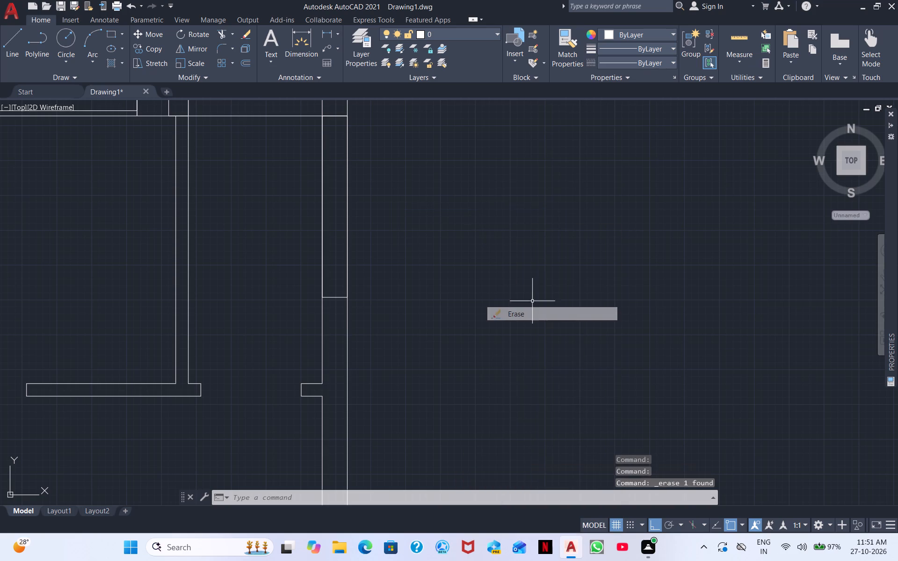
# Draw a narrower rectangle inside the right-wall window outline, spanning its full height between the upper and lower edges.
pyautogui.rightClick(534, 281)
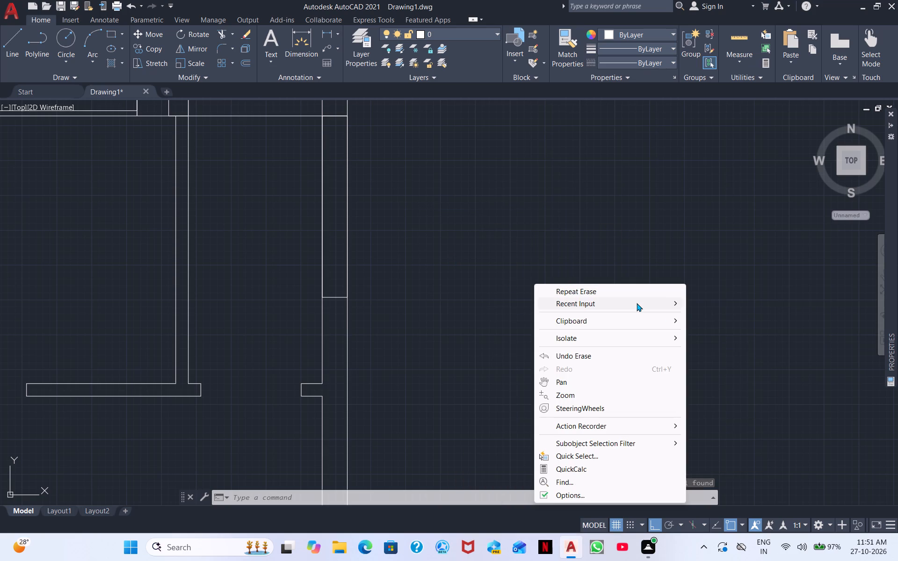
pyautogui.click(709, 315)
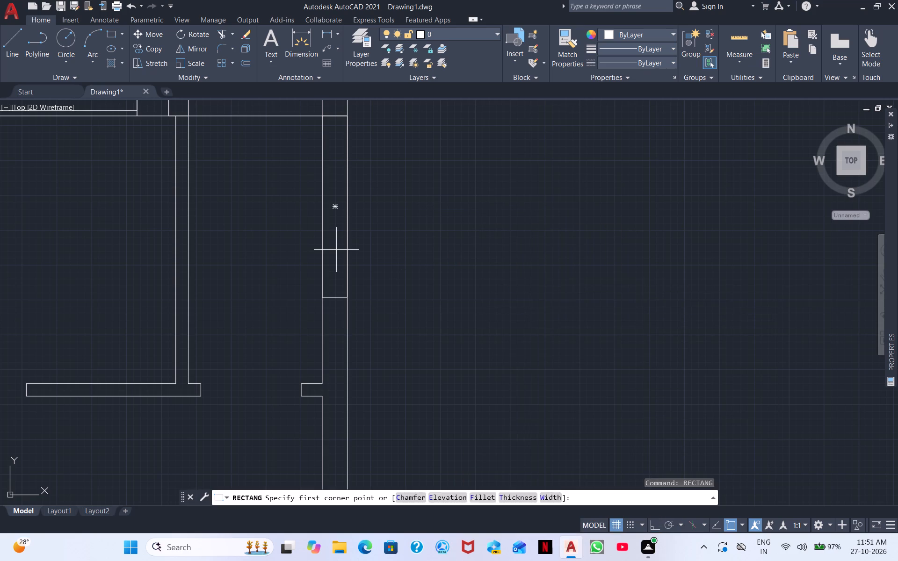
pyautogui.moveTo(366, 241); pyautogui.dragTo(414, 356, button='middle')
pyautogui.scroll(1, 371, 305)
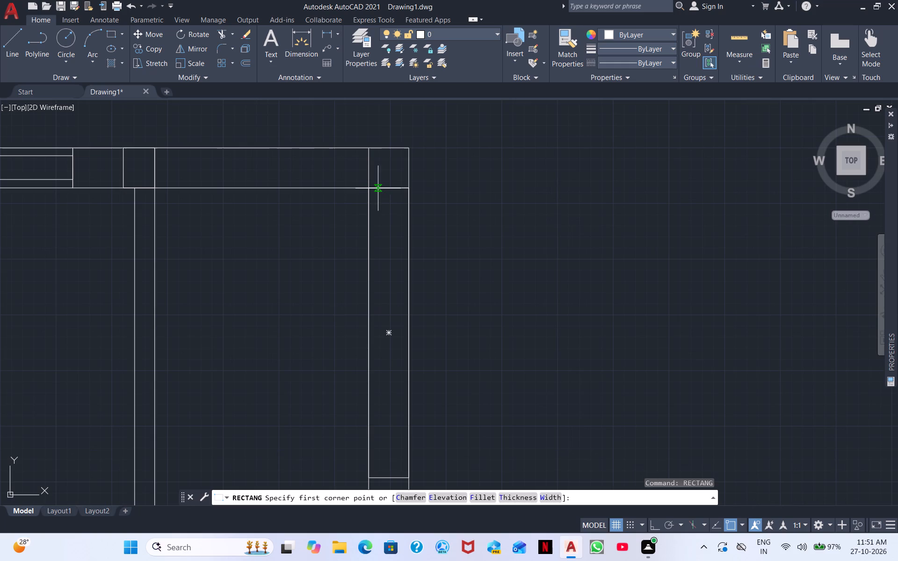
pyautogui.click(380, 187)
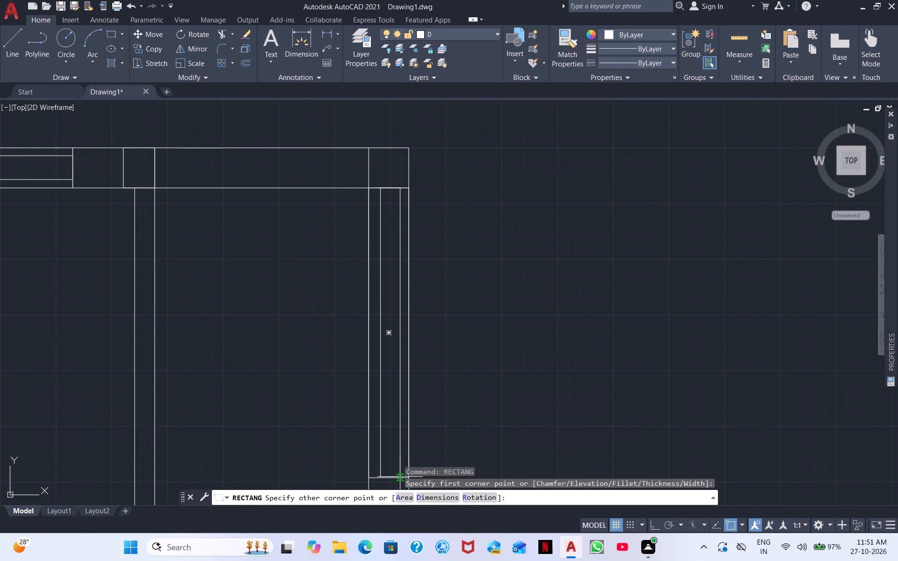
pyautogui.click(400, 477)
pyautogui.press('Escape')
# Draw a horizontal line across the wall thickness at the lower end of the right-wall window.
pyautogui.scroll(-1, 412, 446)
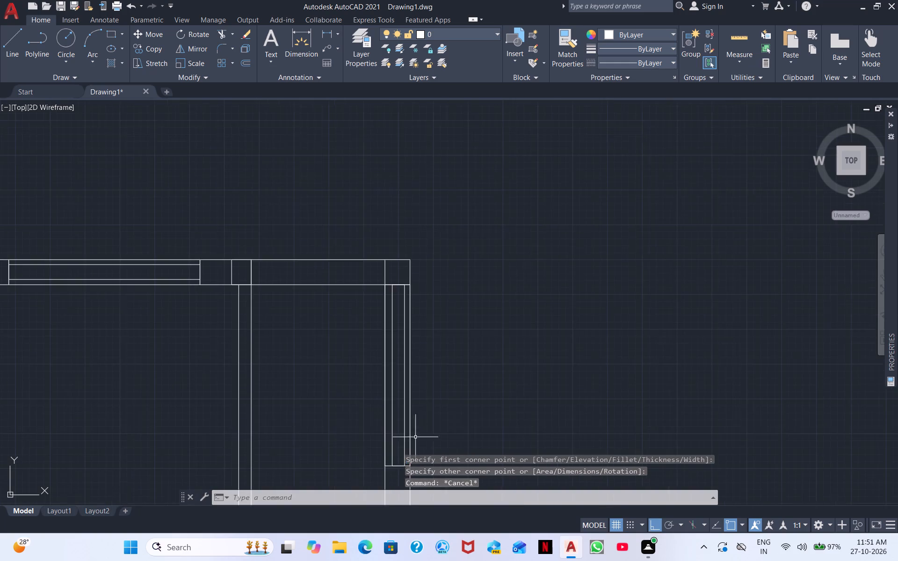
pyautogui.moveTo(457, 415); pyautogui.dragTo(421, 256, button='middle')
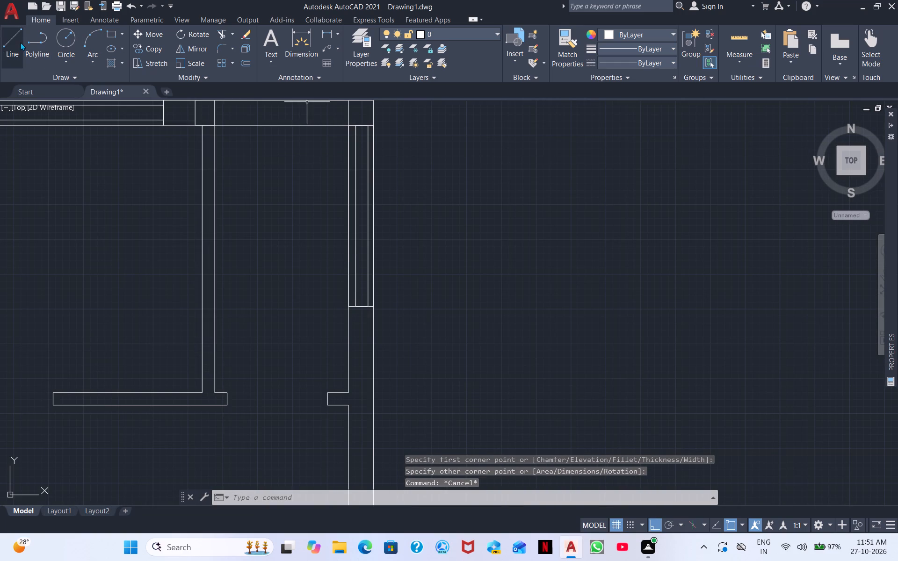
pyautogui.click(20, 41)
pyautogui.scroll(3, 306, 320)
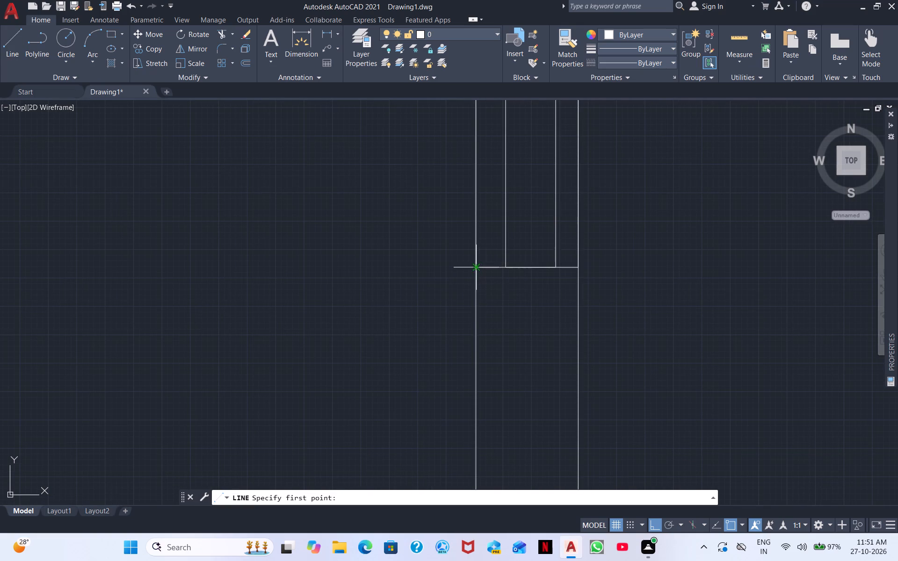
pyautogui.click(475, 267)
pyautogui.click(577, 270)
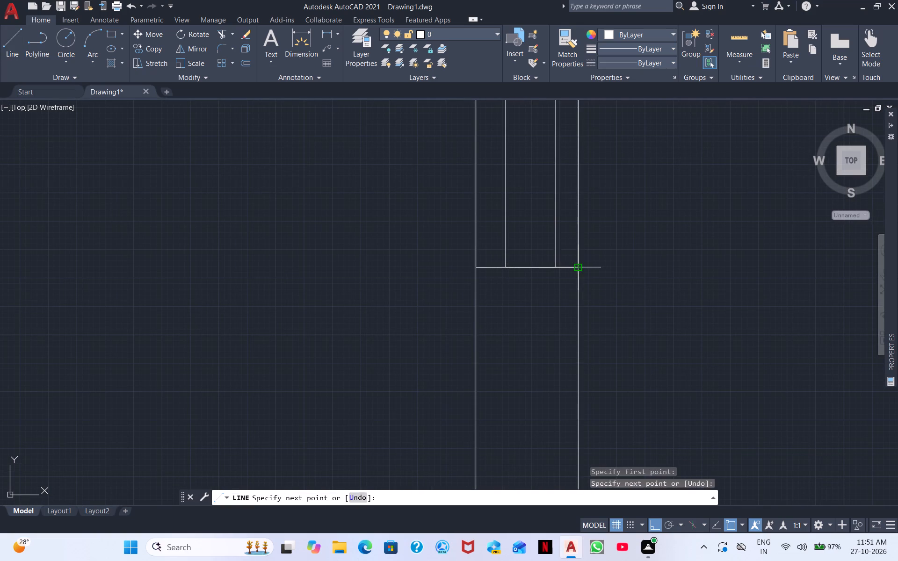
pyautogui.press('Escape')
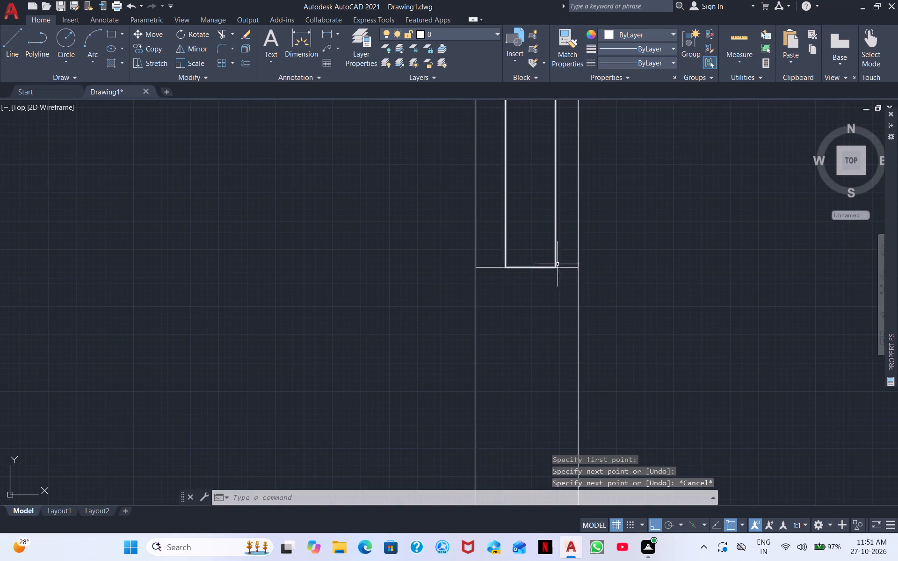
# Move the right-wall window's outline and inner rectangle horizontally outward, clear of the wall, without the end line.
pyautogui.click(578, 216)
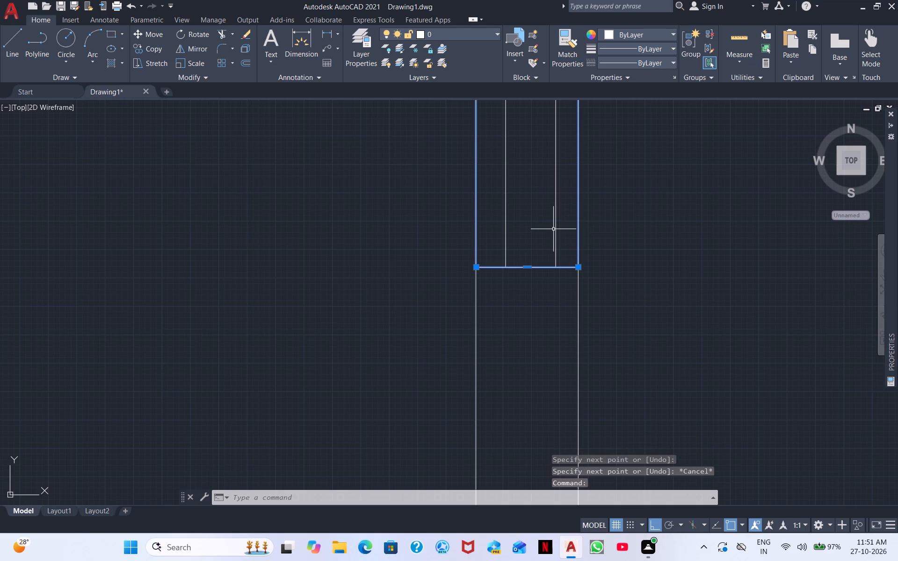
pyautogui.click(555, 229)
pyautogui.rightClick(577, 230)
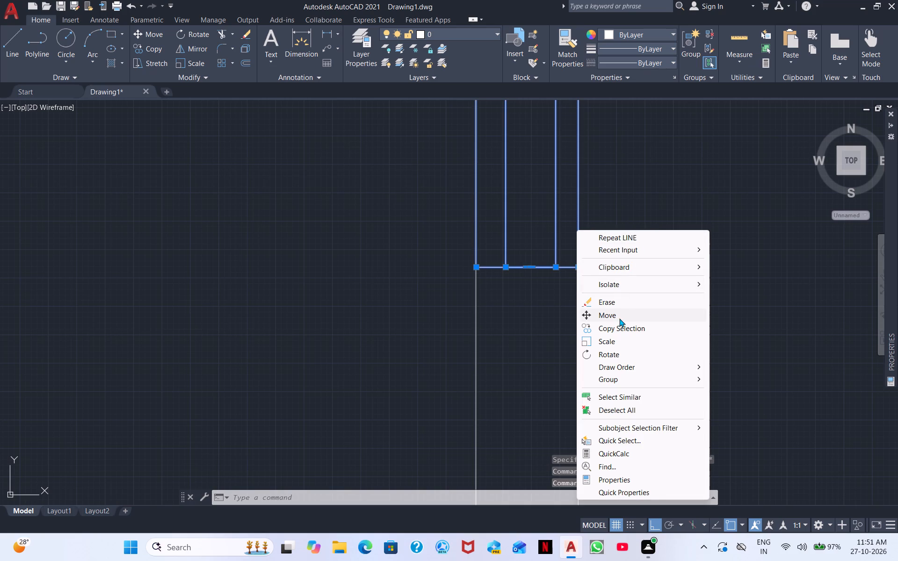
pyautogui.click(618, 317)
pyautogui.moveTo(612, 347); pyautogui.dragTo(602, 418, button='middle')
pyautogui.scroll(-2, 602, 417)
pyautogui.click(555, 203)
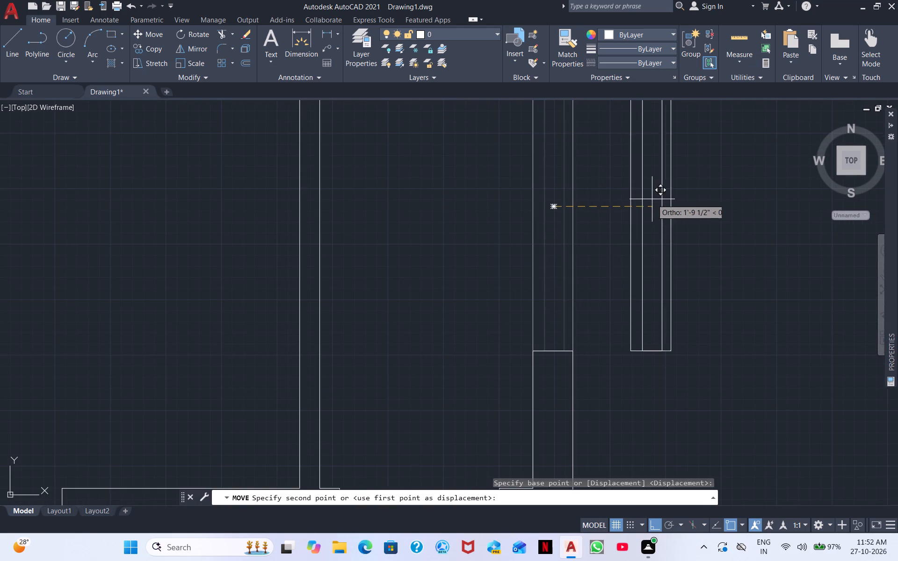
pyautogui.click(670, 196)
# Trim both right wall lines between the top wall and the window's lower end line.
pyautogui.scroll(-2, 652, 200)
pyautogui.moveTo(630, 217); pyautogui.dragTo(476, 311, button='middle')
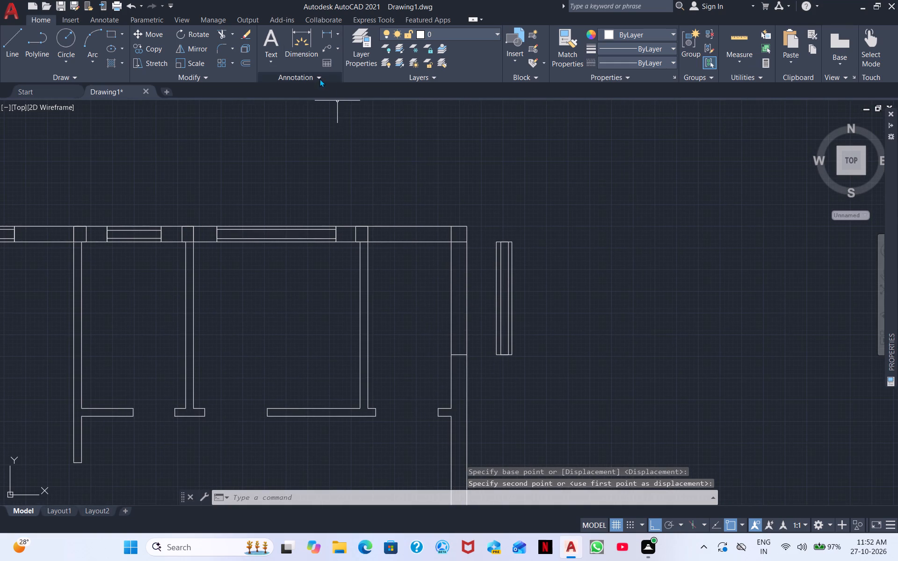
pyautogui.click(223, 31)
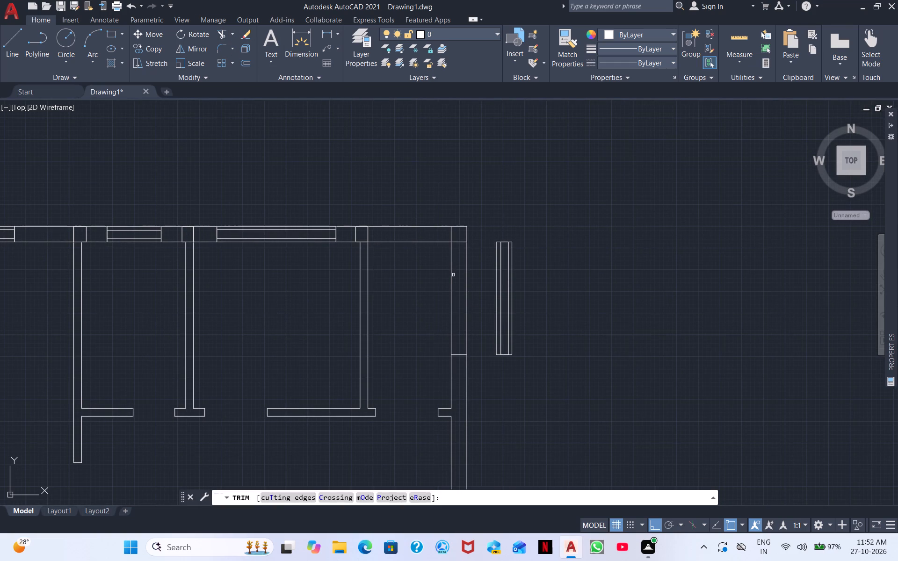
pyautogui.click(451, 277)
pyautogui.moveTo(465, 280); pyautogui.dragTo(473, 280)
pyautogui.rightClick(608, 316)
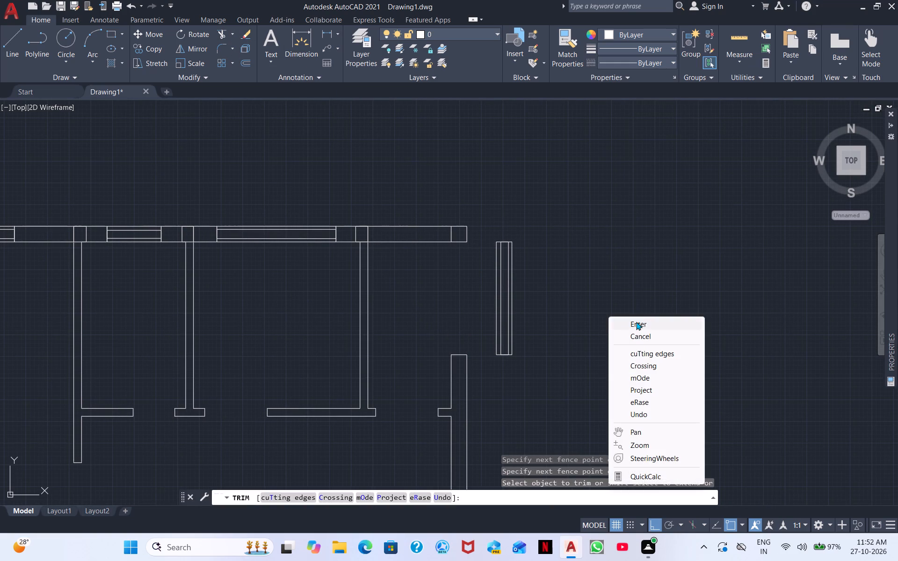
pyautogui.click(636, 322)
# Move the right-wall window's outline and inner rectangle horizontally back into the trimmed opening, flush with the wall's inner line below the corner rectangle.
pyautogui.click(546, 297)
pyautogui.click(490, 280)
pyautogui.rightClick(584, 269)
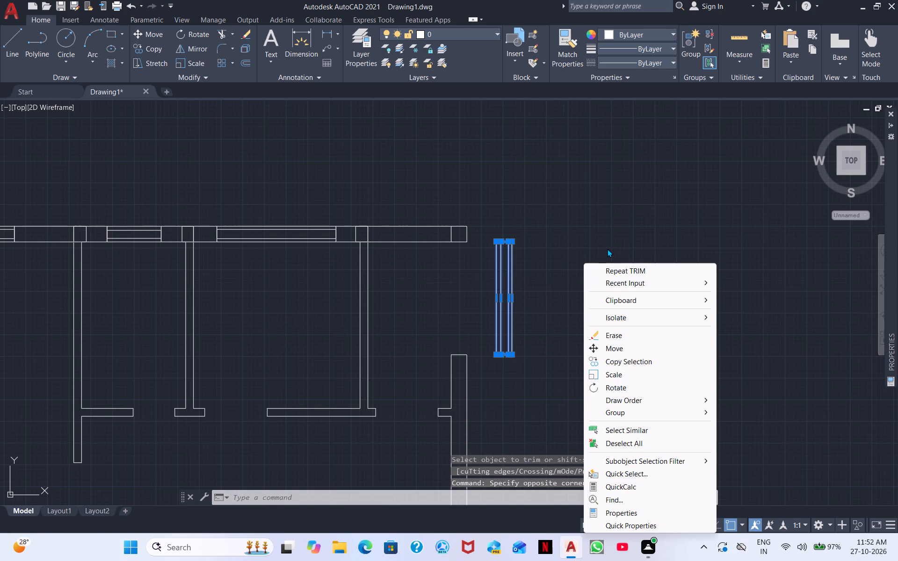
pyautogui.click(623, 348)
pyautogui.scroll(2, 495, 226)
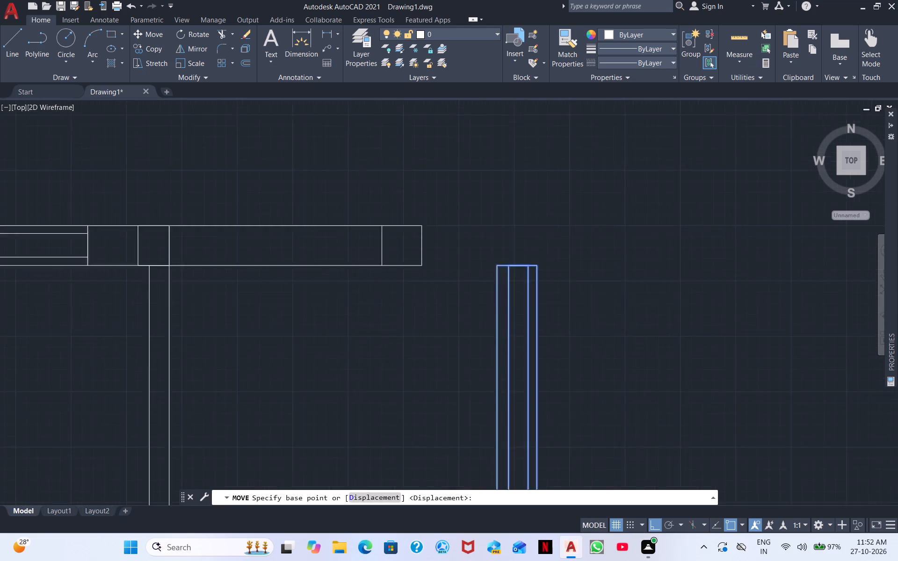
pyautogui.scroll(1, 495, 226)
pyautogui.click(498, 287)
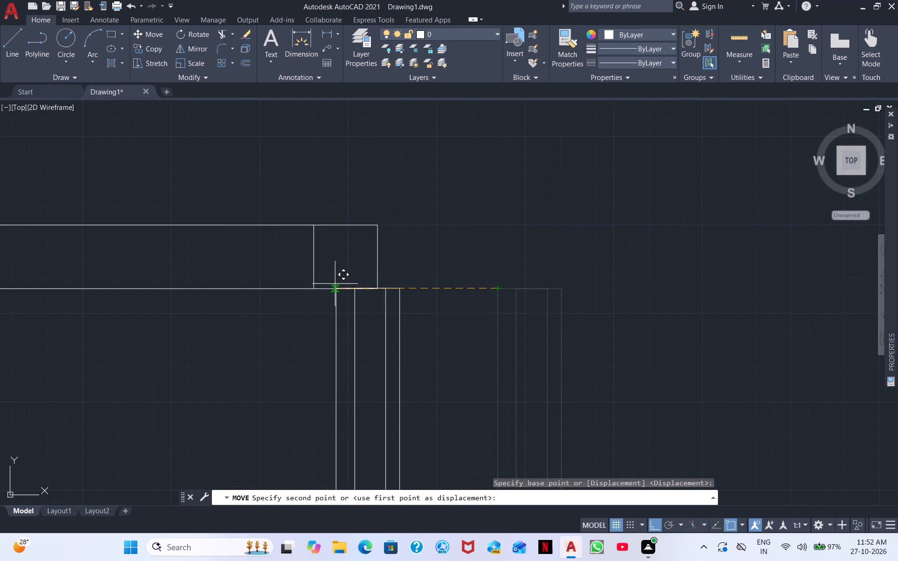
pyautogui.click(317, 289)
# Draw a junction rectangle across the right wall's thickness at the short wall stub, from the stub's lower edge to slightly above it.
pyautogui.scroll(-2, 486, 298)
pyautogui.moveTo(594, 326); pyautogui.dragTo(520, 101, button='middle')
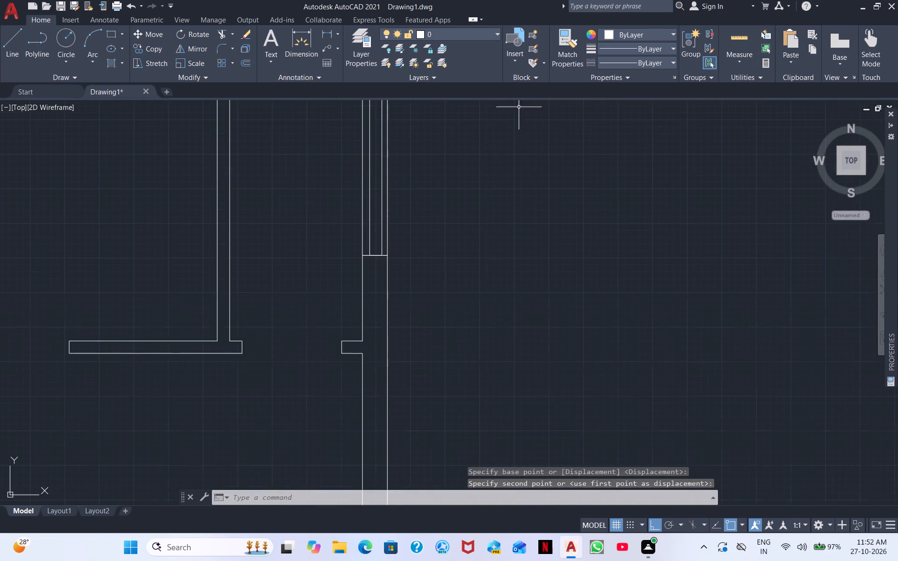
pyautogui.scroll(-1, 521, 148)
pyautogui.moveTo(538, 232); pyautogui.dragTo(515, 193, button='middle')
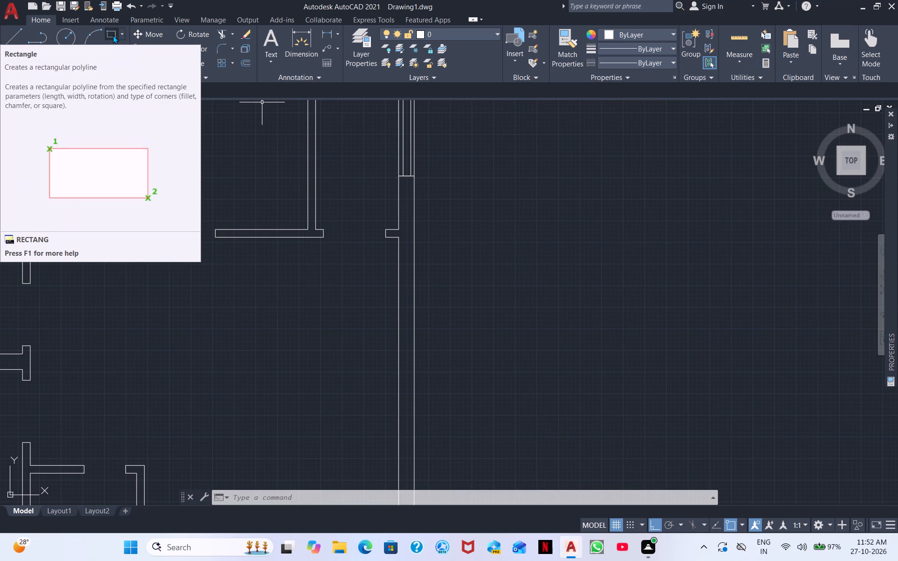
pyautogui.click(113, 35)
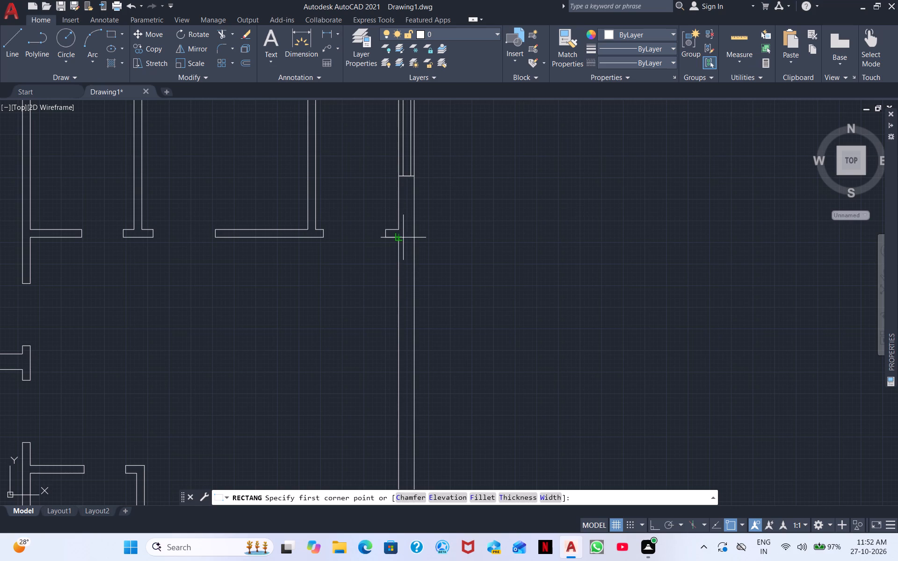
pyautogui.click(399, 238)
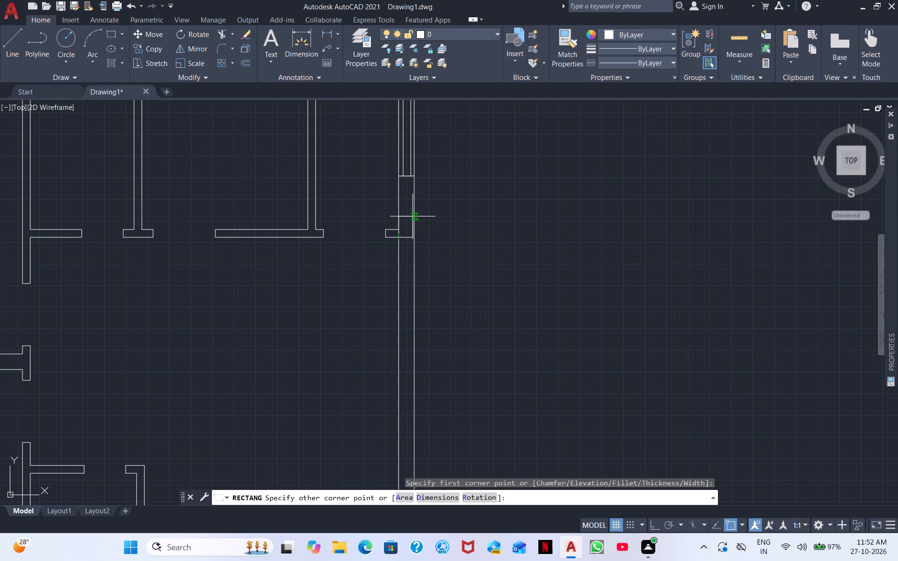
pyautogui.scroll(3, 413, 216)
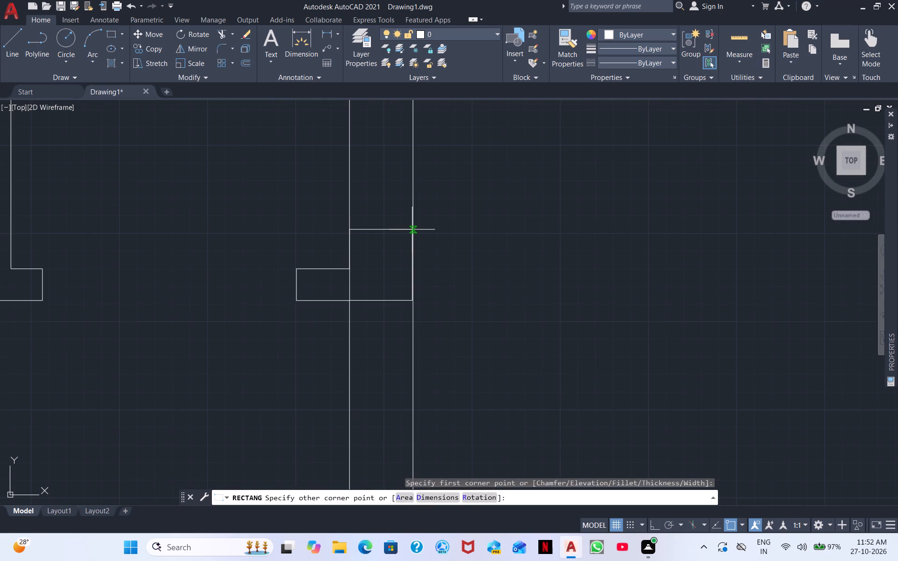
pyautogui.click(412, 230)
# Trim both right wall lines between the window's lower end and the junction rectangle at the wall stub.
pyautogui.scroll(-1, 457, 227)
pyautogui.moveTo(462, 243); pyautogui.dragTo(463, 252, button='middle')
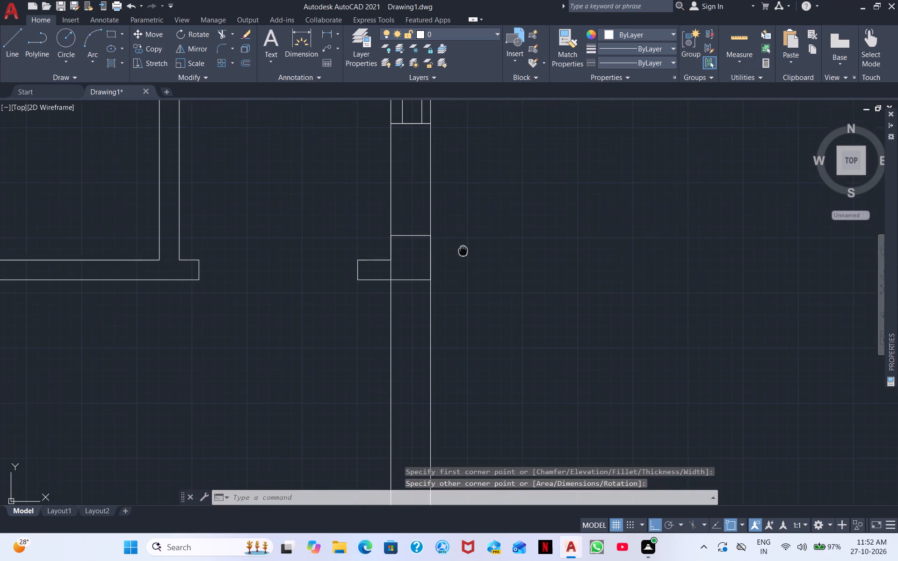
pyautogui.moveTo(463, 252); pyautogui.dragTo(464, 265, button='middle')
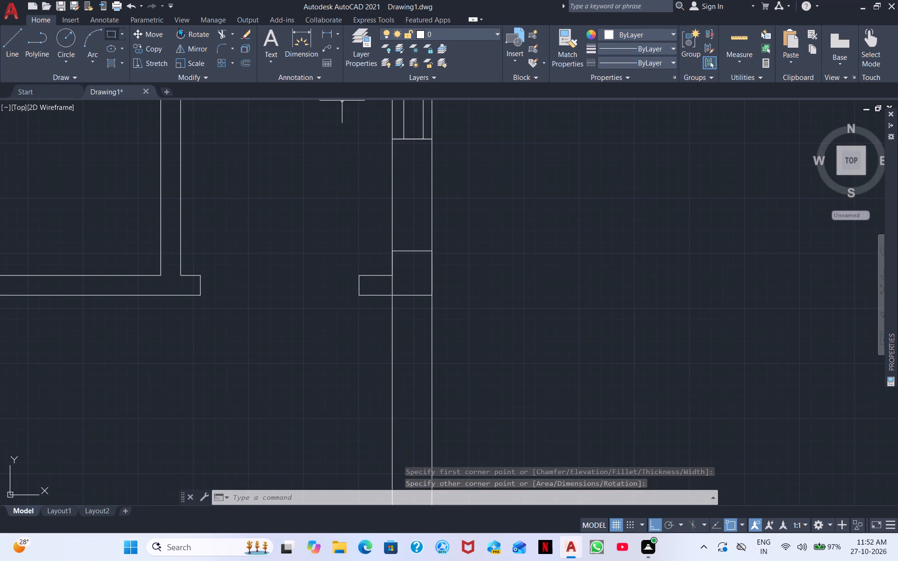
pyautogui.click(221, 35)
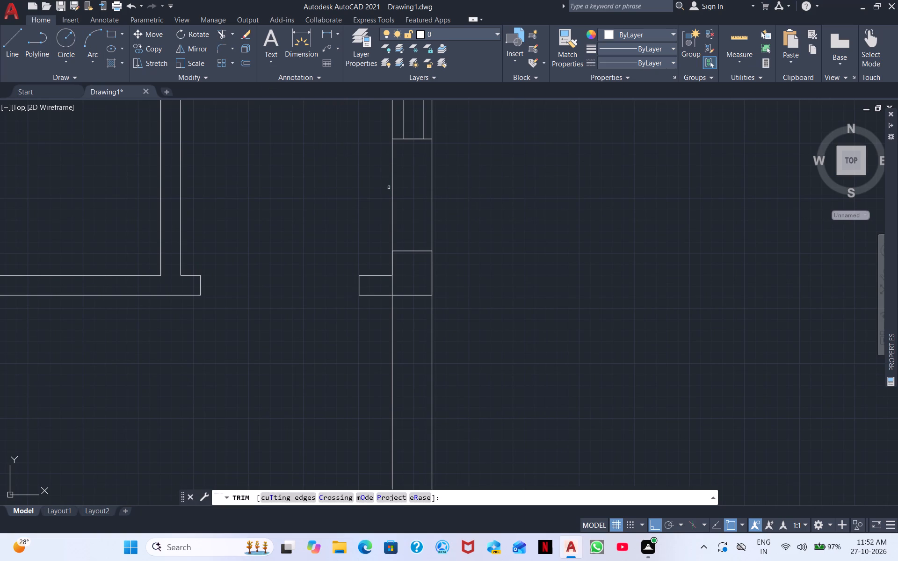
pyautogui.click(394, 184)
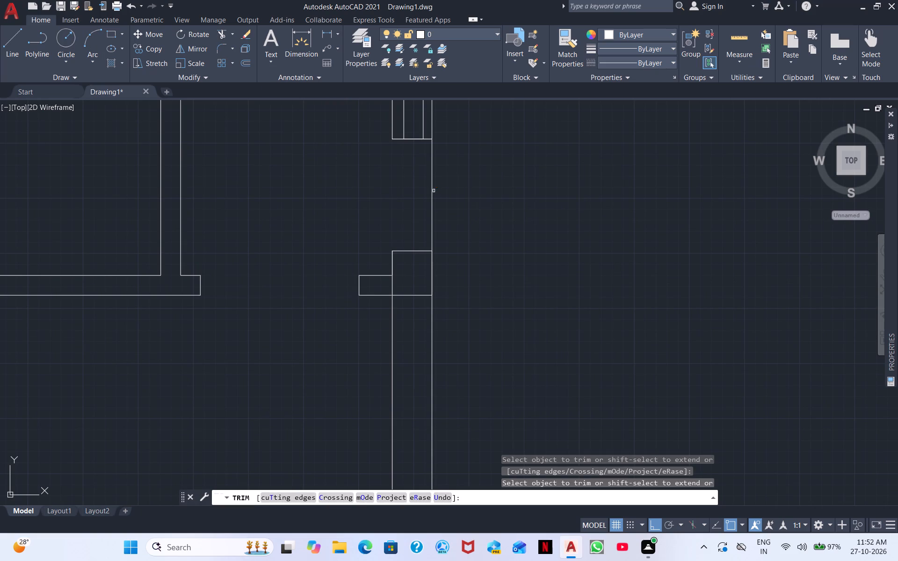
pyautogui.click(433, 191)
pyautogui.rightClick(558, 196)
pyautogui.click(579, 206)
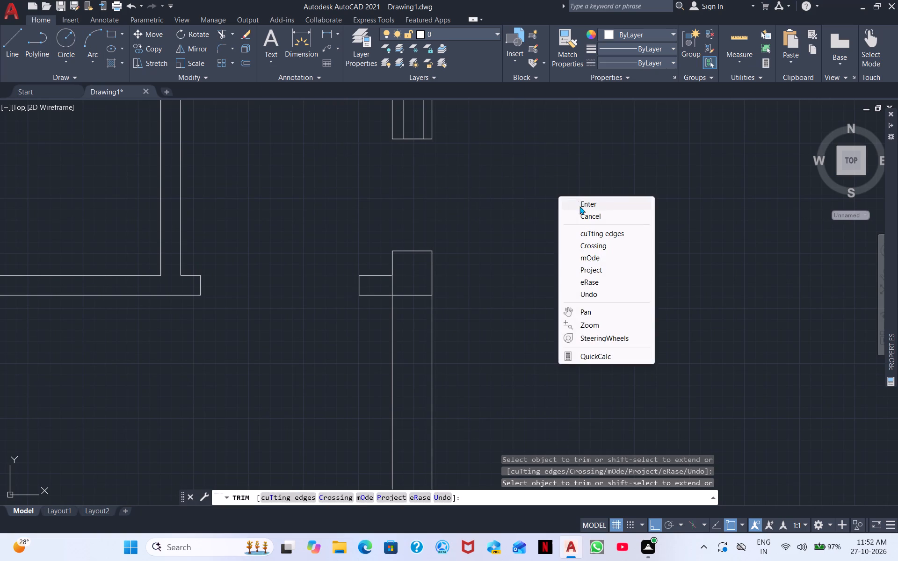
# Examine the floor plan's rooms, openings and walls, from the top wall windows down to the bottom wall.
pyautogui.scroll(-2, 541, 206)
pyautogui.moveTo(560, 210); pyautogui.dragTo(581, 247, button='middle')
pyautogui.scroll(-1, 581, 256)
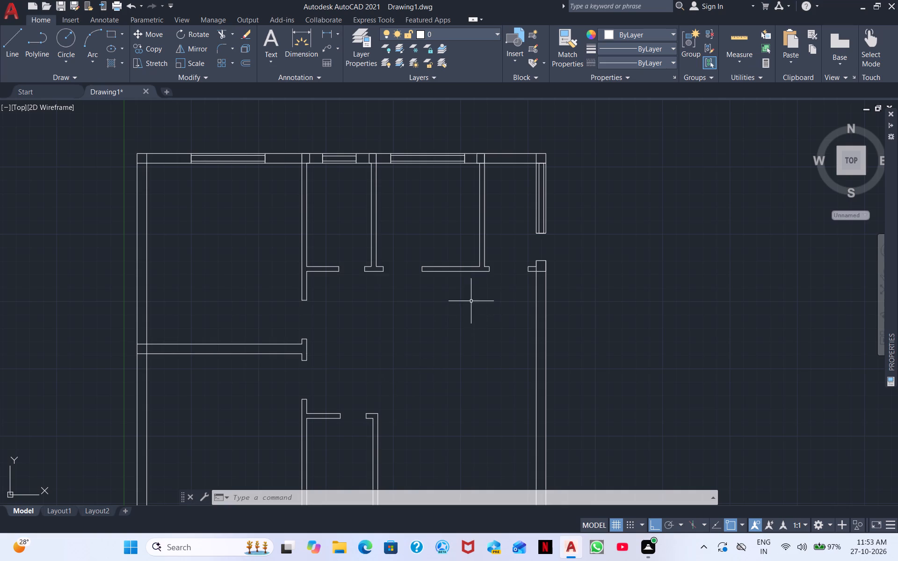
pyautogui.moveTo(461, 358); pyautogui.dragTo(364, 321, button='middle')
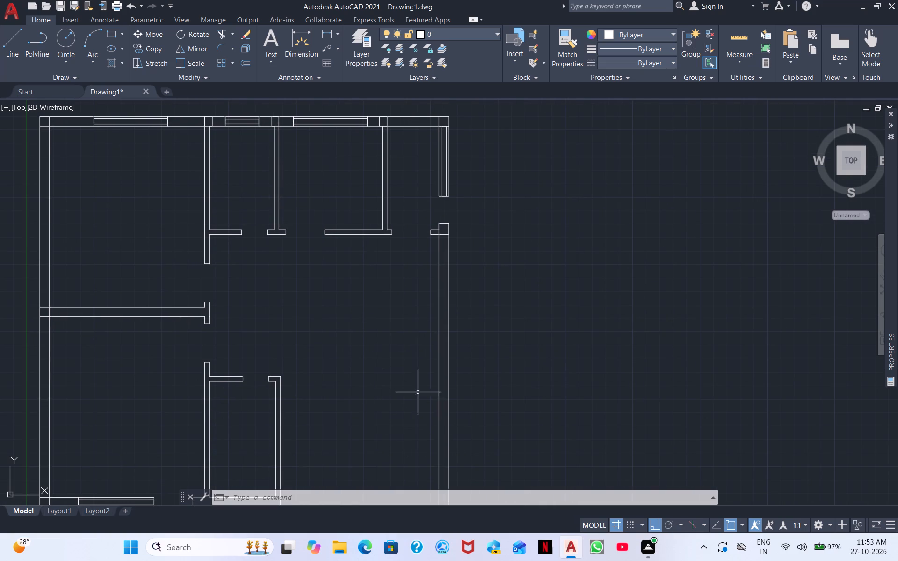
pyautogui.moveTo(362, 364); pyautogui.dragTo(330, 379, button='middle')
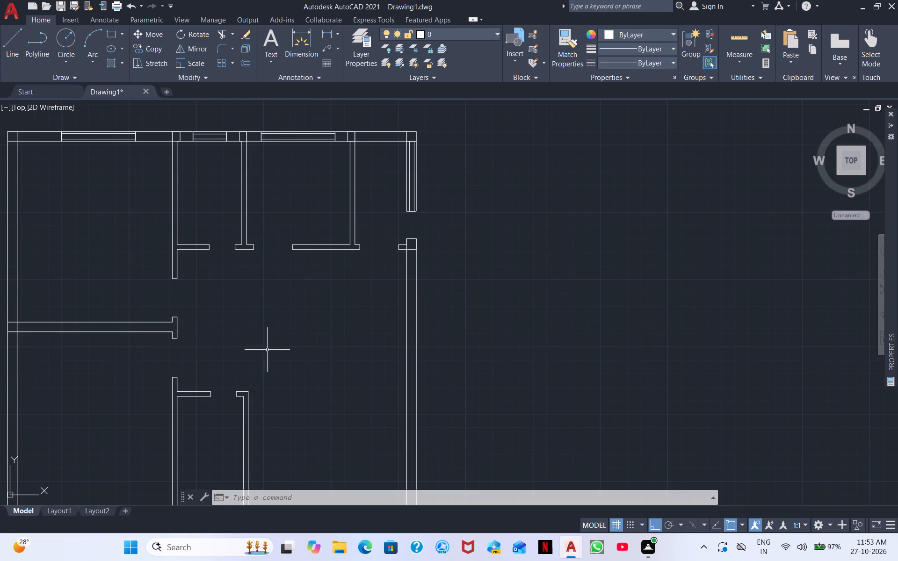
pyautogui.moveTo(267, 350); pyautogui.dragTo(378, 296, button='middle')
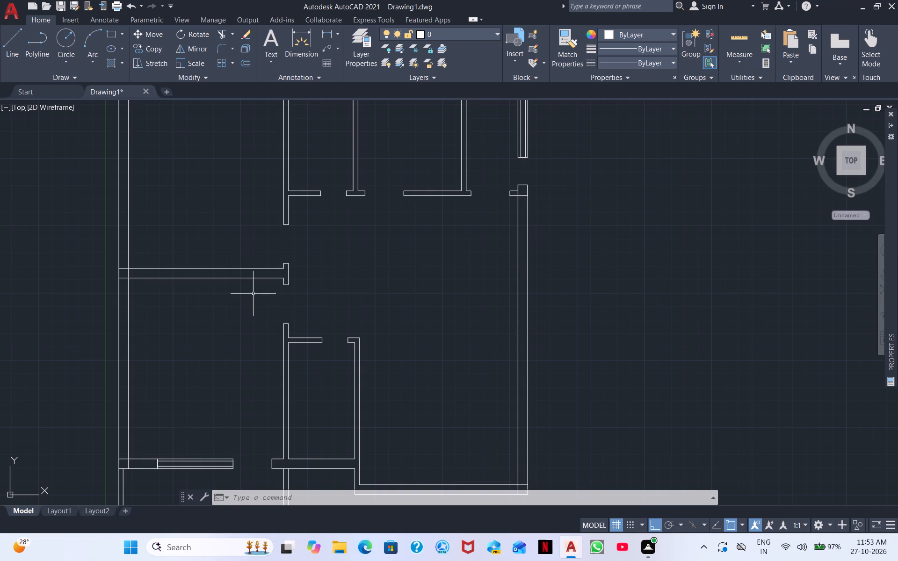
pyautogui.scroll(2, 253, 293)
pyautogui.moveTo(394, 313); pyautogui.dragTo(162, 394, button='middle')
pyautogui.scroll(-2, 161, 391)
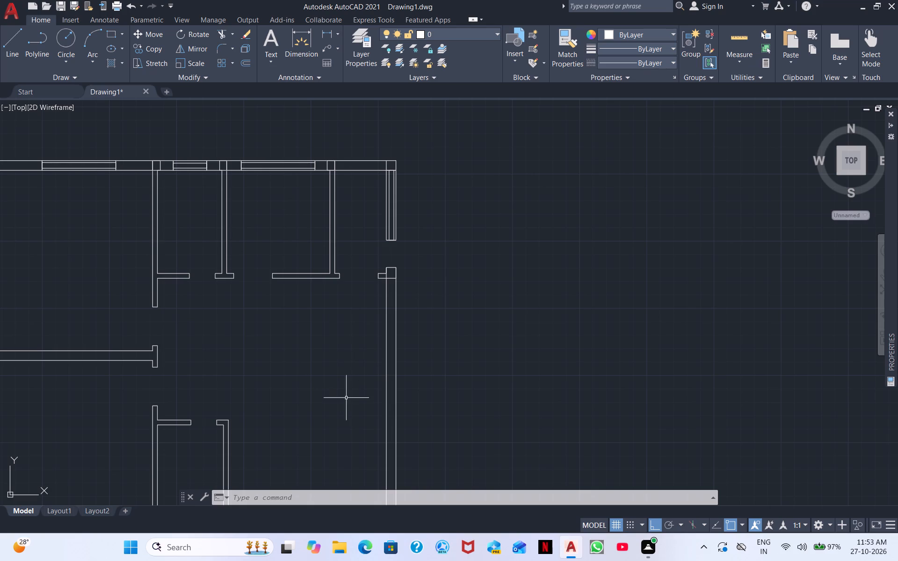
# Draw a window outline rectangle across the thickness of the bottom-right room's bottom wall, starting a short distance from its left inner corner.
pyautogui.moveTo(337, 399); pyautogui.dragTo(294, 231, button='middle')
pyautogui.moveTo(363, 332); pyautogui.dragTo(364, 268, button='middle')
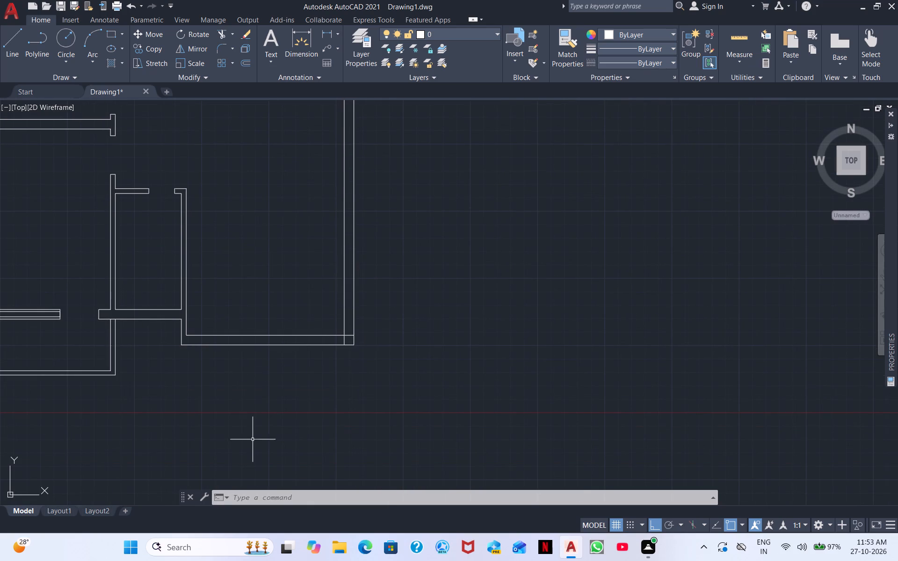
pyautogui.rightClick(275, 406)
pyautogui.click(335, 206)
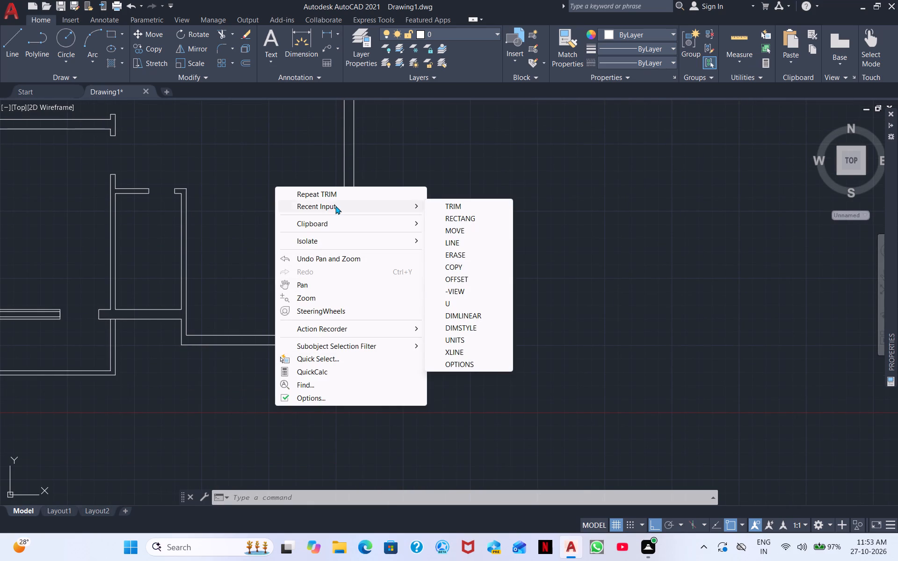
pyautogui.click(453, 219)
pyautogui.scroll(1, 201, 365)
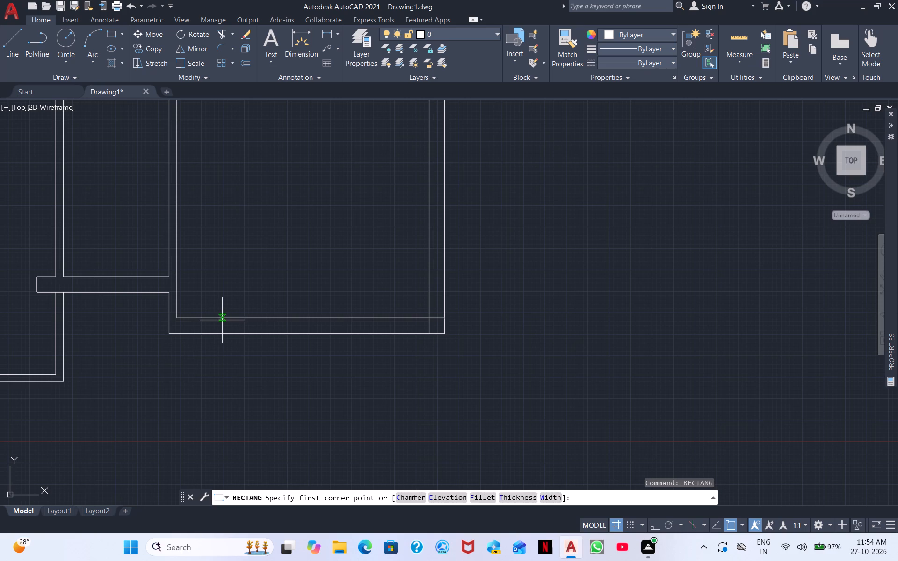
pyautogui.click(223, 319)
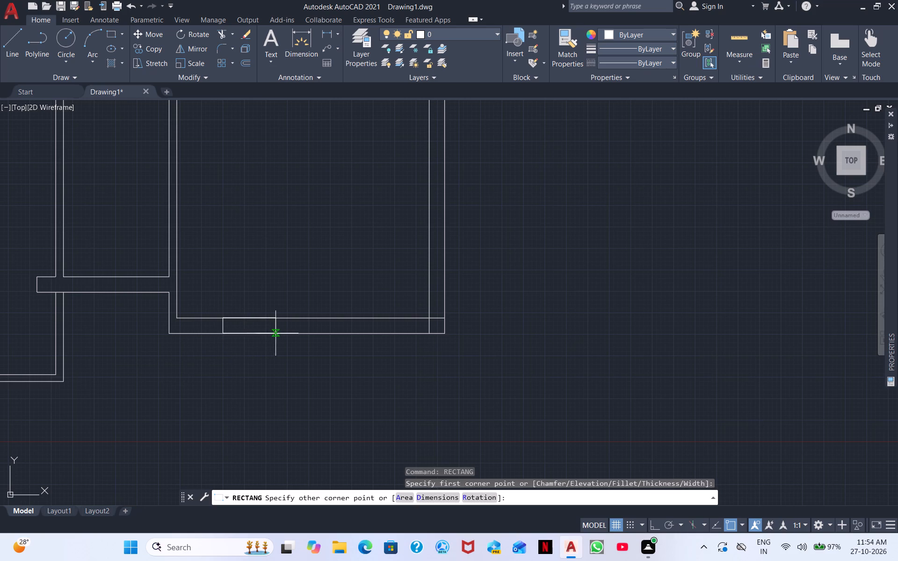
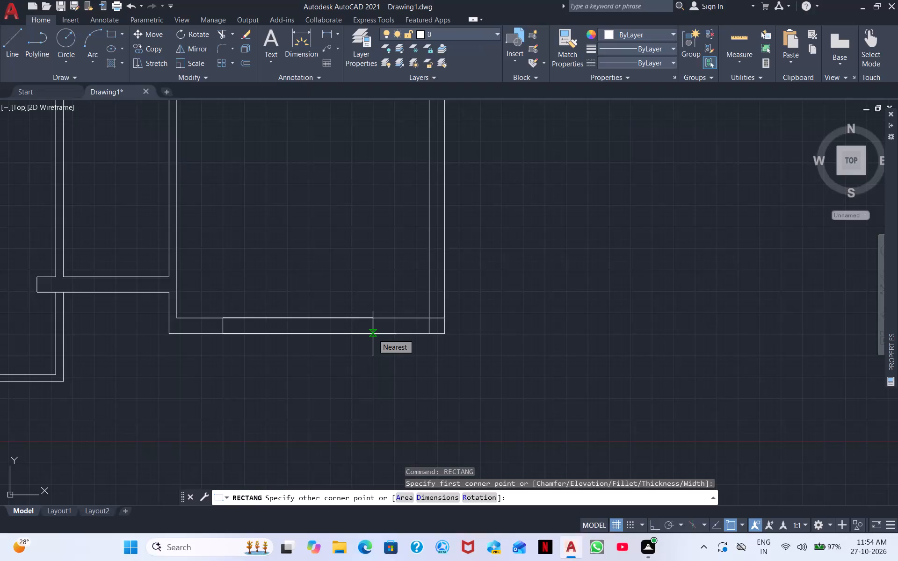
# Finish the window outline in the bottom-right room's bottom wall and draw a narrower inner rectangle along its full length.
pyautogui.click(373, 334)
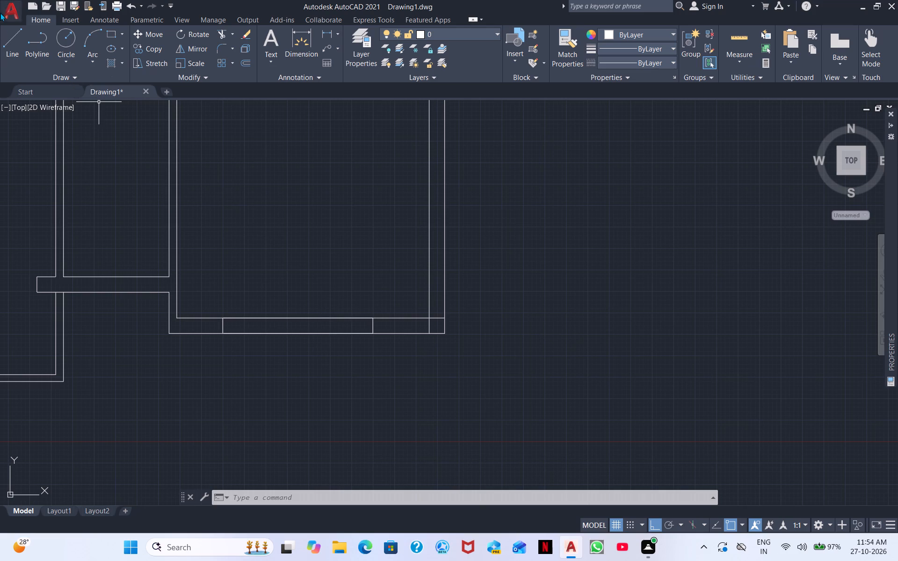
pyautogui.click(108, 36)
pyautogui.scroll(3, 230, 363)
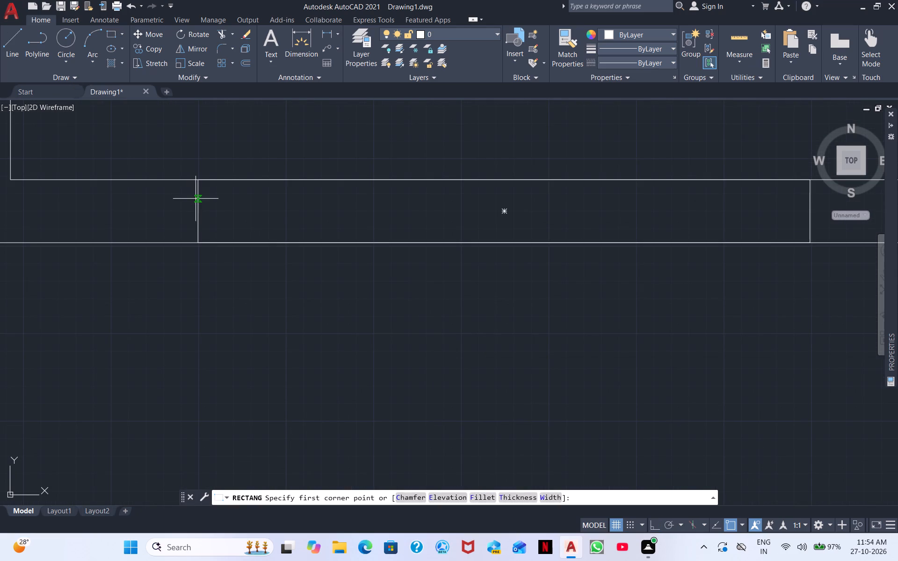
pyautogui.click(200, 197)
pyautogui.moveTo(559, 225); pyautogui.dragTo(373, 273, button='middle')
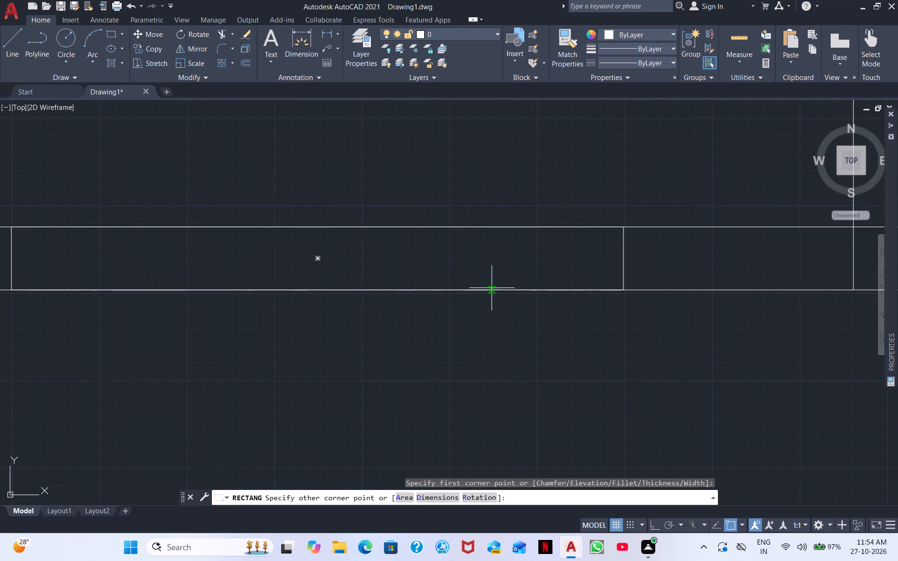
pyautogui.click(625, 274)
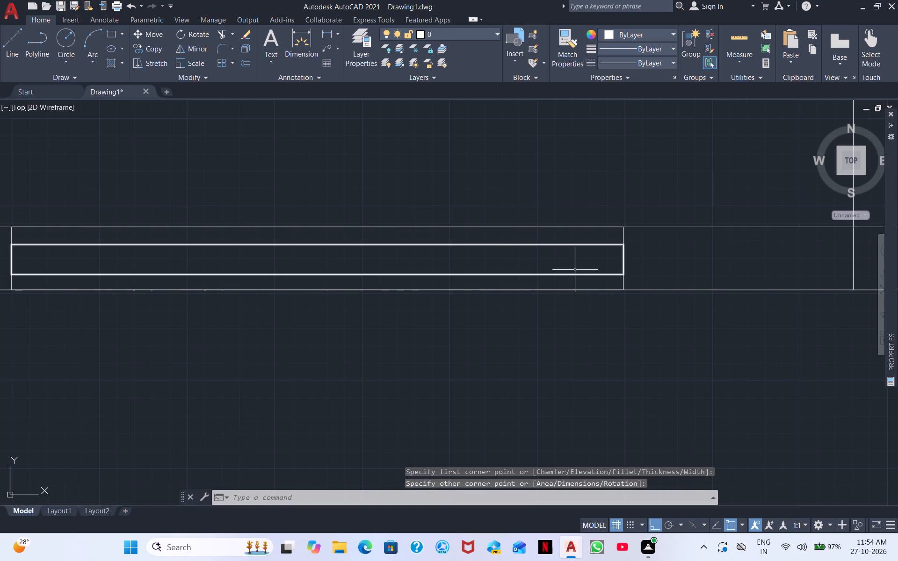
# Draw a closing line across the wall thickness at each end of the bottom wall window.
pyautogui.scroll(-1, 484, 274)
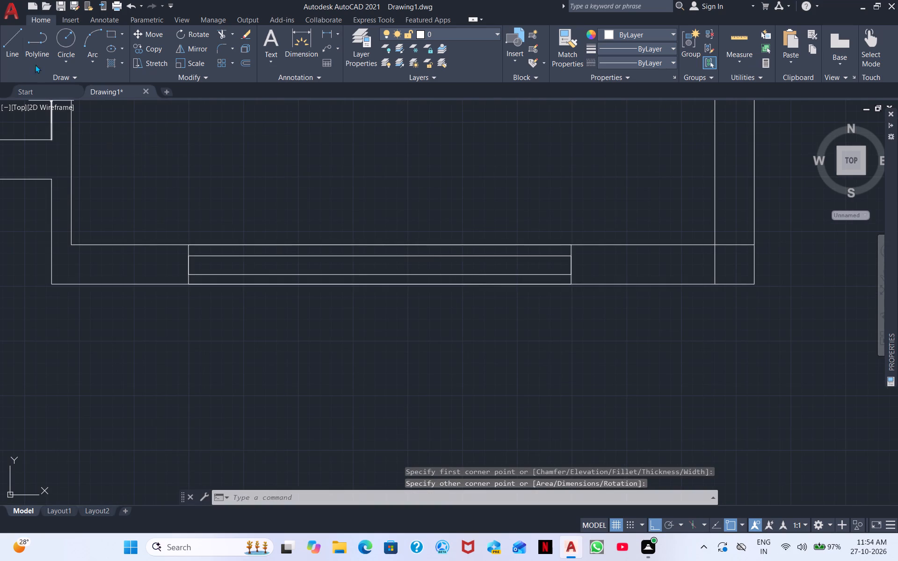
pyautogui.click(7, 43)
pyautogui.scroll(3, 167, 239)
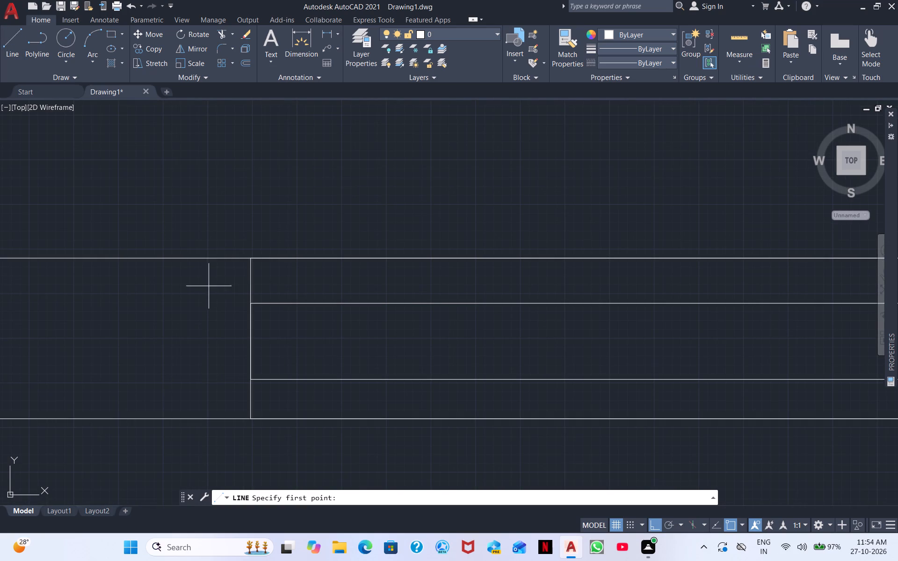
pyautogui.click(249, 256)
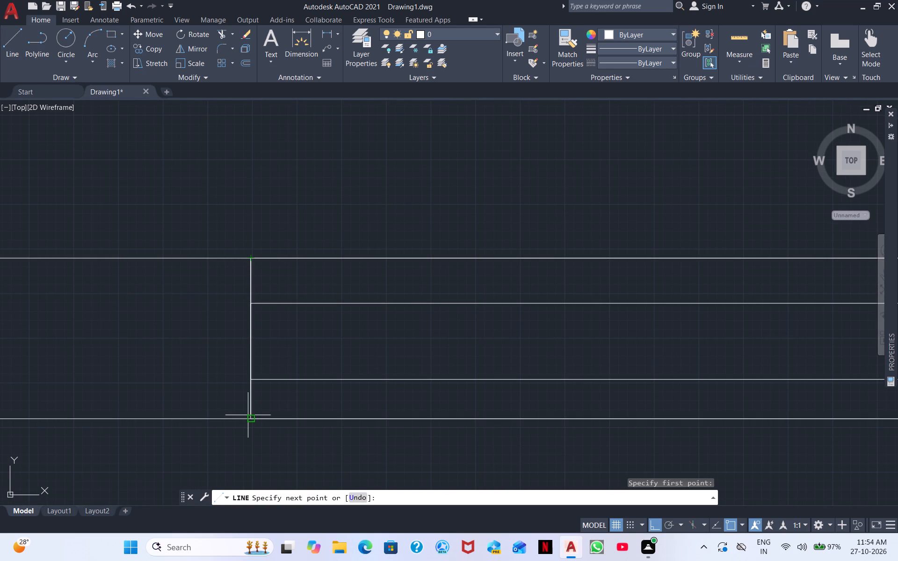
pyautogui.click(250, 421)
pyautogui.rightClick(311, 432)
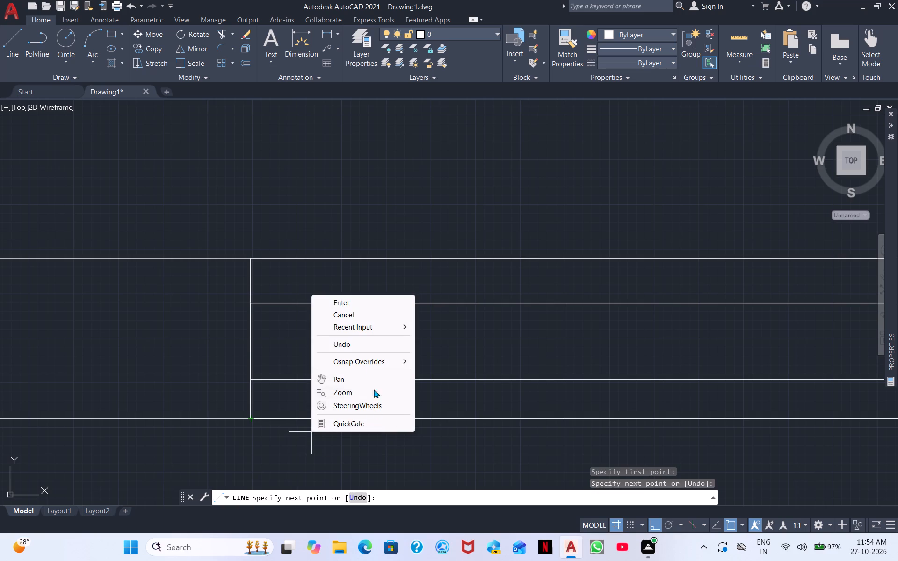
pyautogui.click(351, 300)
pyautogui.rightClick(427, 363)
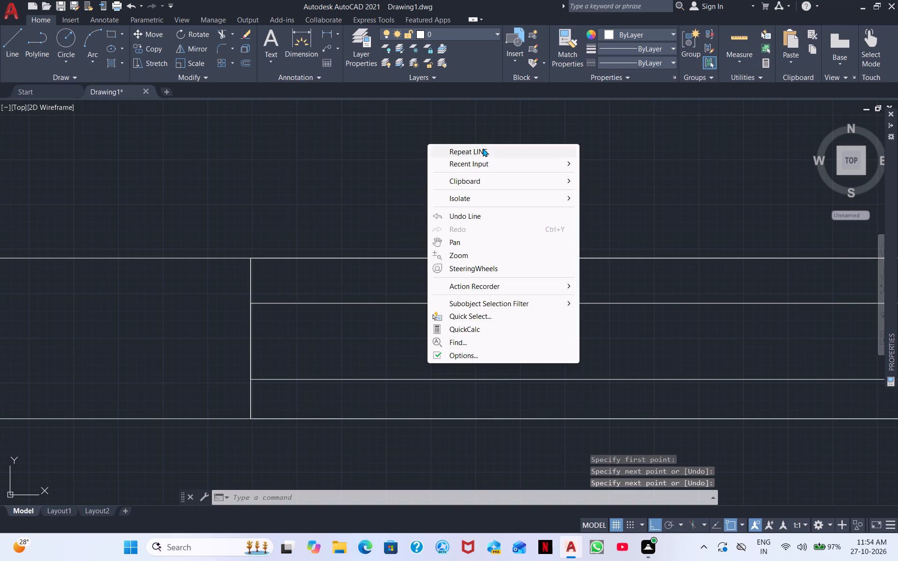
pyautogui.click(483, 149)
pyautogui.scroll(-1, 629, 279)
pyautogui.moveTo(690, 292); pyautogui.dragTo(0, 306, button='middle')
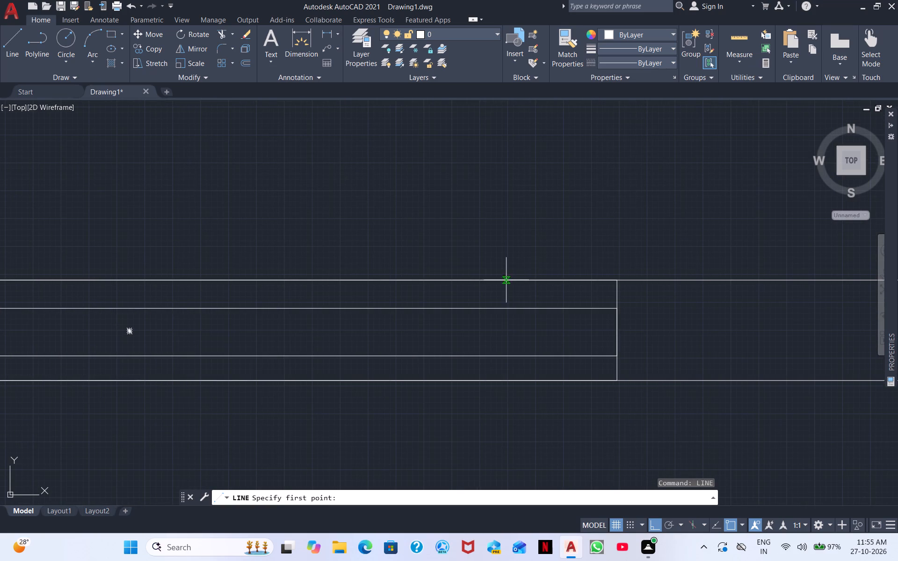
pyautogui.click(618, 282)
pyautogui.click(614, 382)
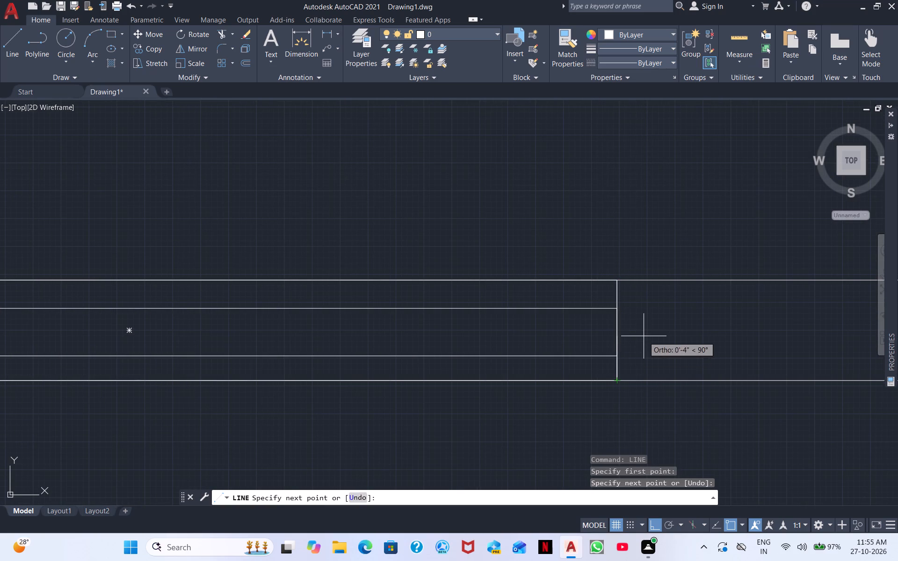
pyautogui.rightClick(644, 336)
pyautogui.click(663, 345)
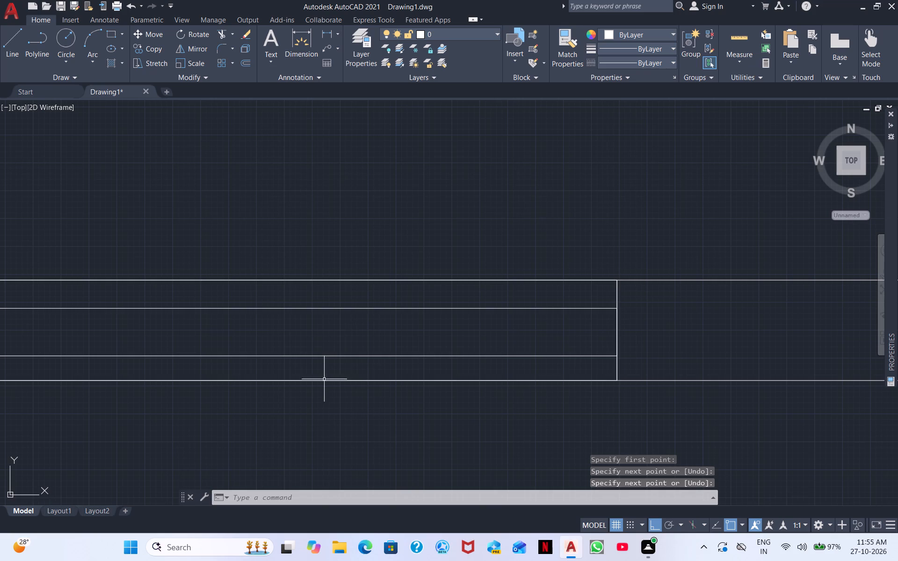
# Move both window rectangles straight down, clear of the bottom wall, leaving the two end lines in place.
pyautogui.click(323, 380)
pyautogui.click(334, 360)
pyautogui.click(290, 323)
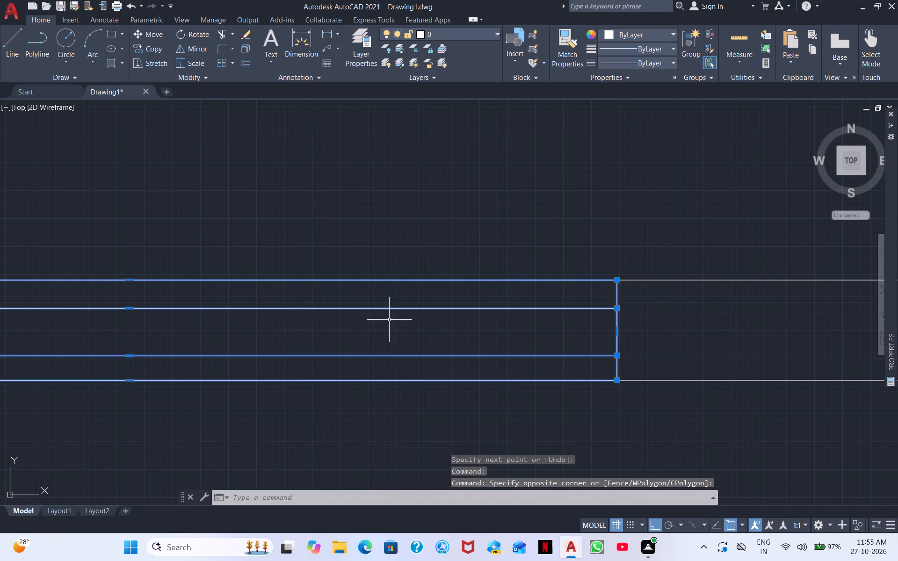
pyautogui.rightClick(389, 320)
pyautogui.click(429, 137)
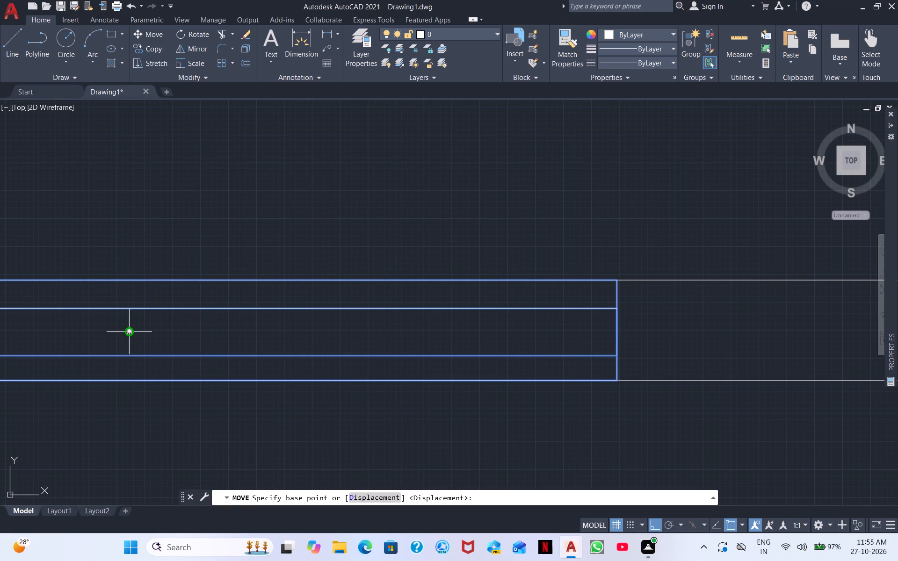
pyautogui.middleClick(127, 334)
pyautogui.moveTo(127, 334); pyautogui.dragTo(333, 311, button='middle')
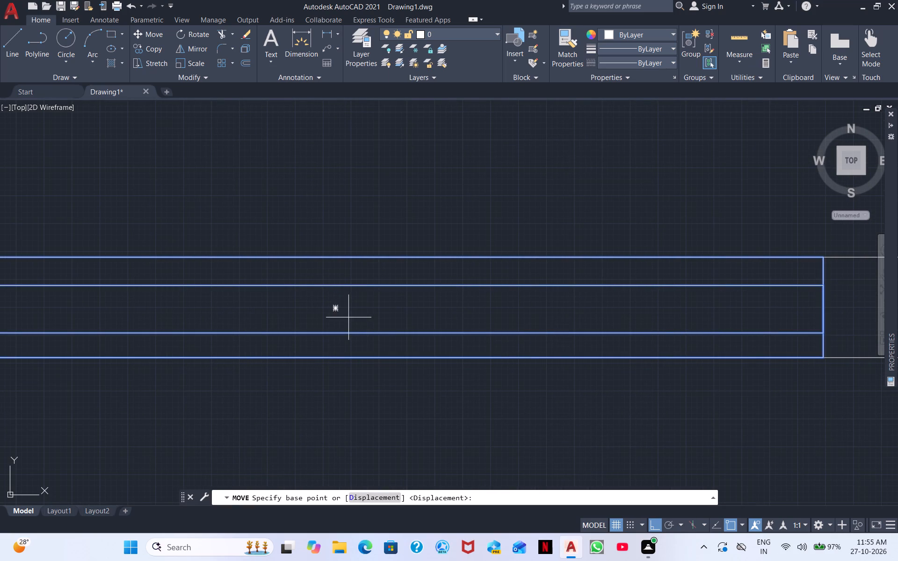
pyautogui.click(335, 311)
pyautogui.click(332, 446)
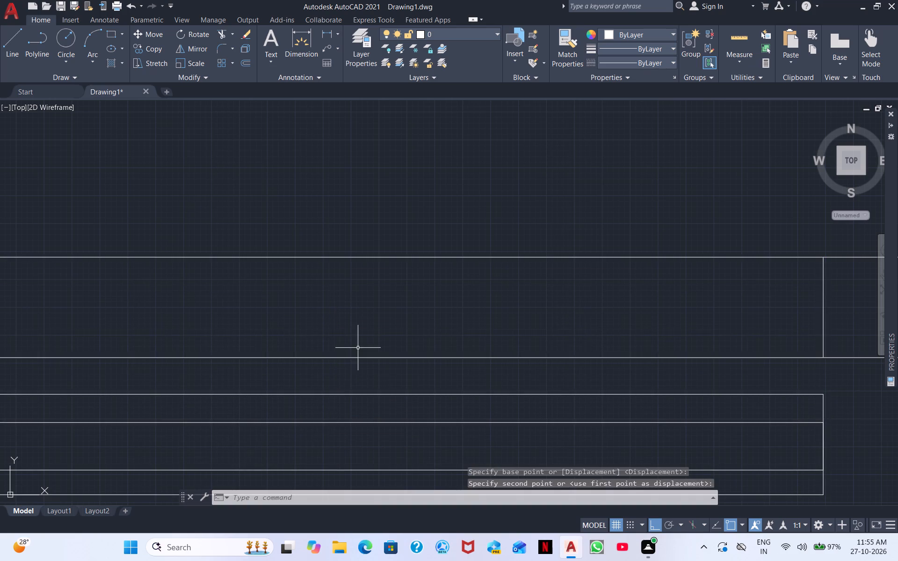
# Trim both bottom wall lines between the two end lines to open the wall for the window.
pyautogui.scroll(-1, 358, 348)
pyautogui.moveTo(364, 342); pyautogui.dragTo(467, 244, button='middle')
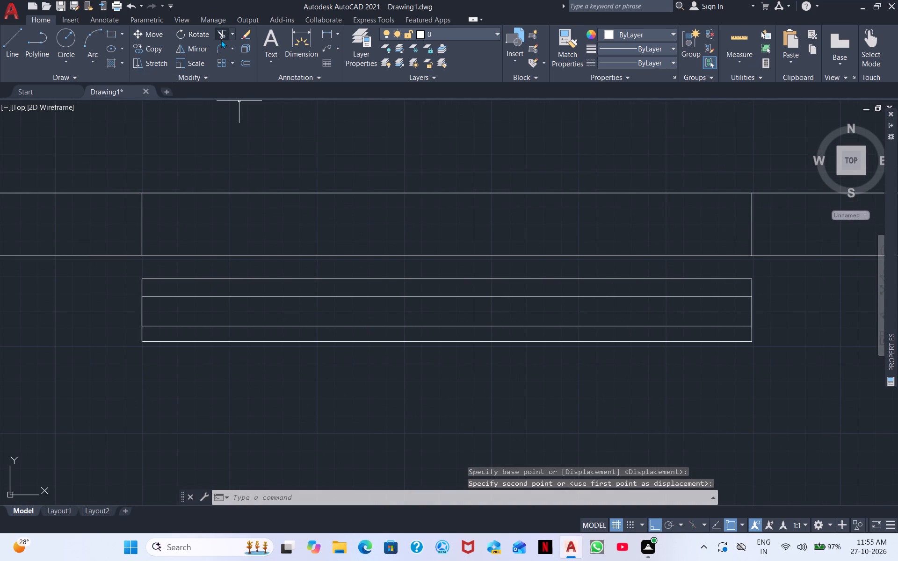
pyautogui.click(221, 29)
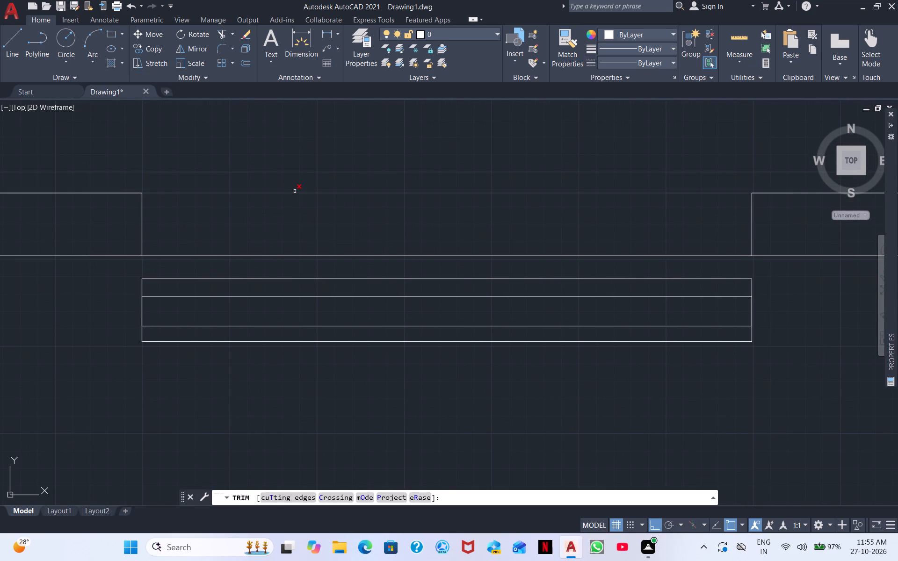
pyautogui.click(296, 191)
pyautogui.click(295, 256)
pyautogui.rightClick(298, 237)
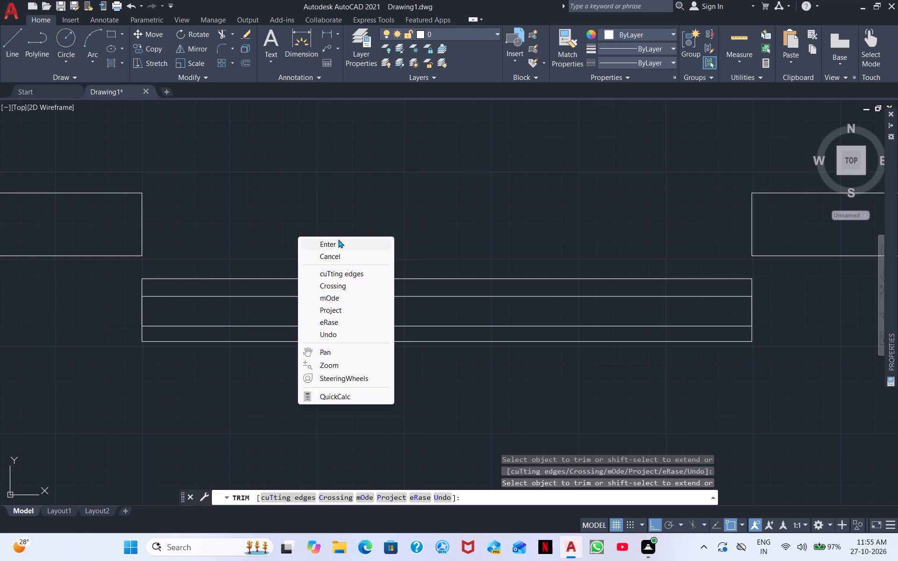
pyautogui.click(338, 239)
pyautogui.rightClick(346, 224)
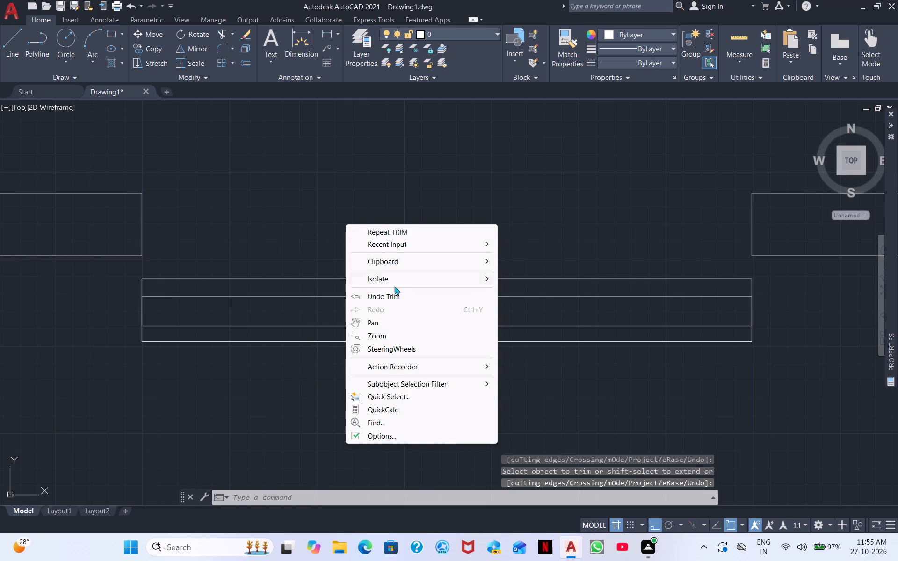
# Move the window rectangles back into the bottom wall opening, aligning their upper-left corner with the opening's upper-left corner.
pyautogui.click(315, 202)
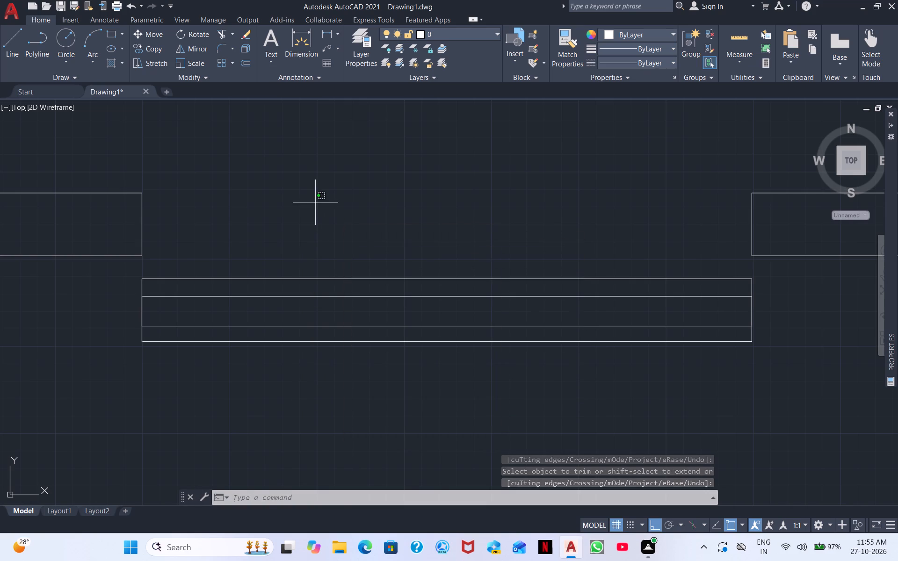
pyautogui.click(199, 374)
pyautogui.rightClick(323, 219)
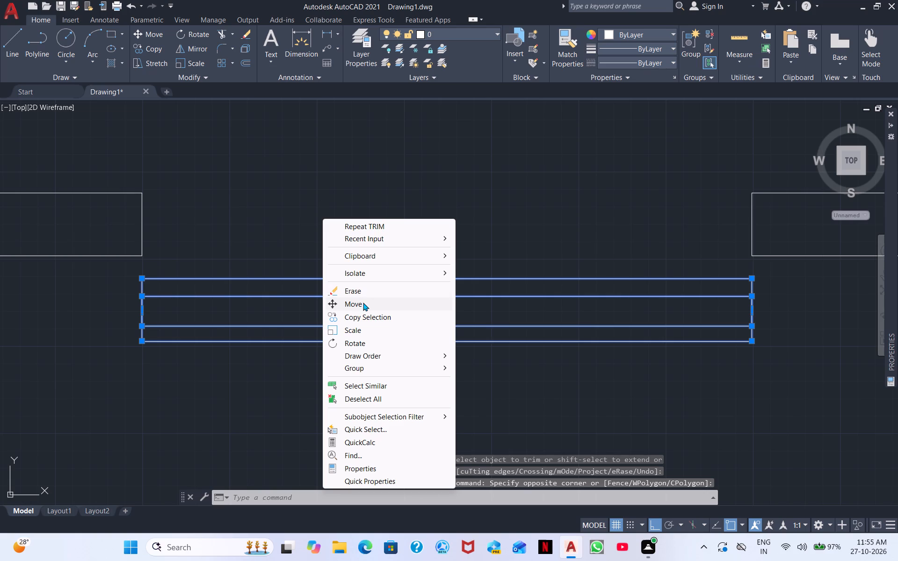
pyautogui.click(363, 302)
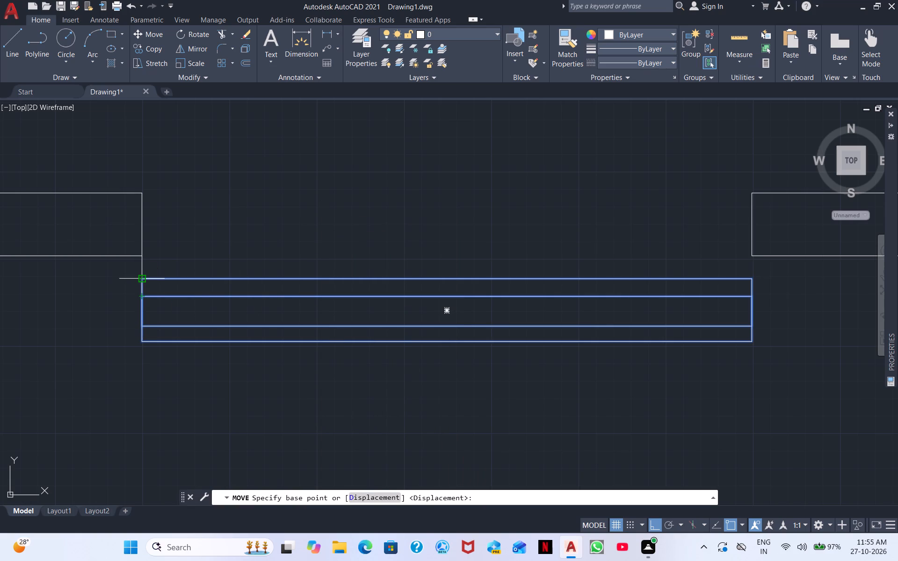
pyautogui.click(143, 278)
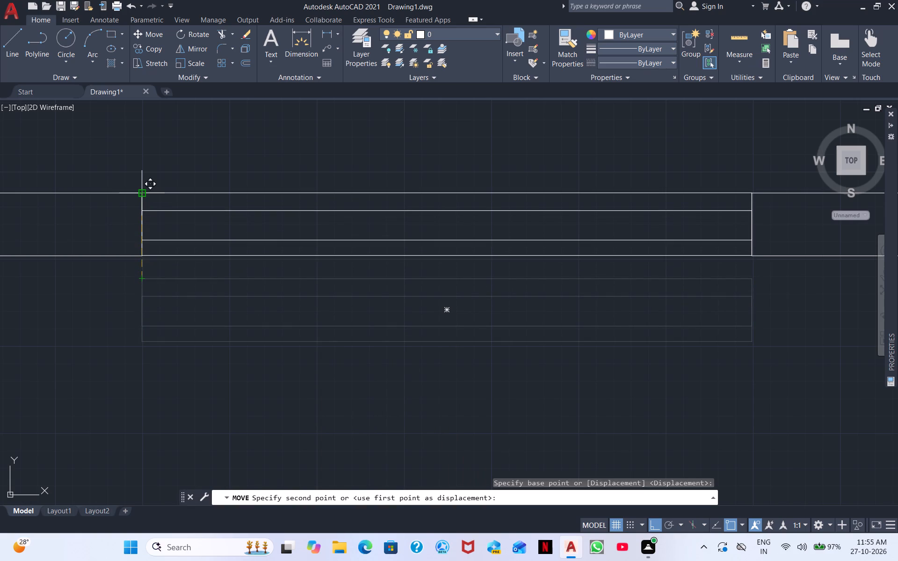
pyautogui.click(140, 196)
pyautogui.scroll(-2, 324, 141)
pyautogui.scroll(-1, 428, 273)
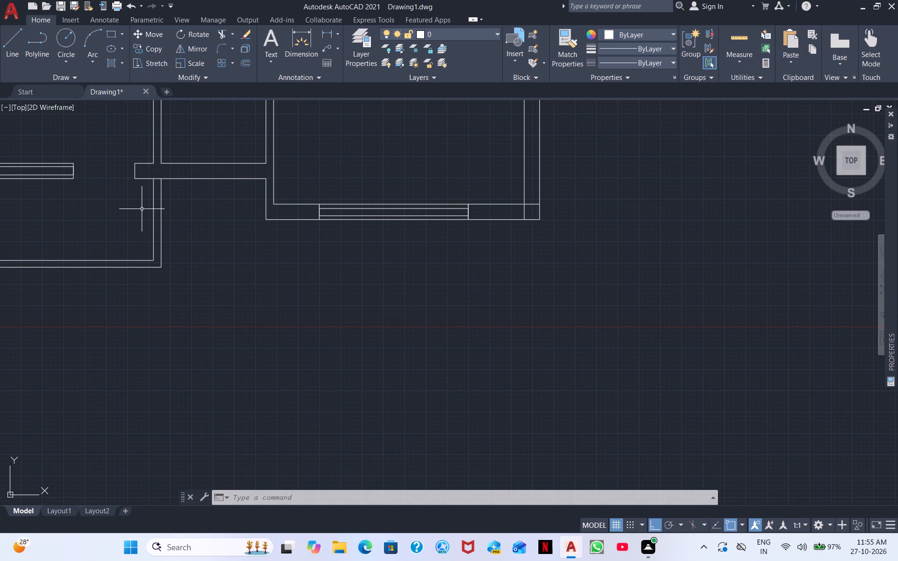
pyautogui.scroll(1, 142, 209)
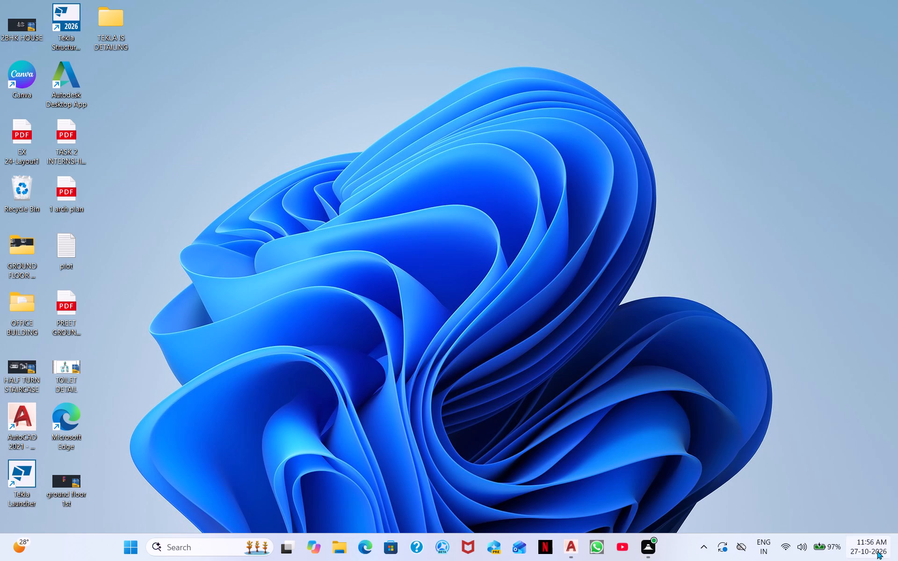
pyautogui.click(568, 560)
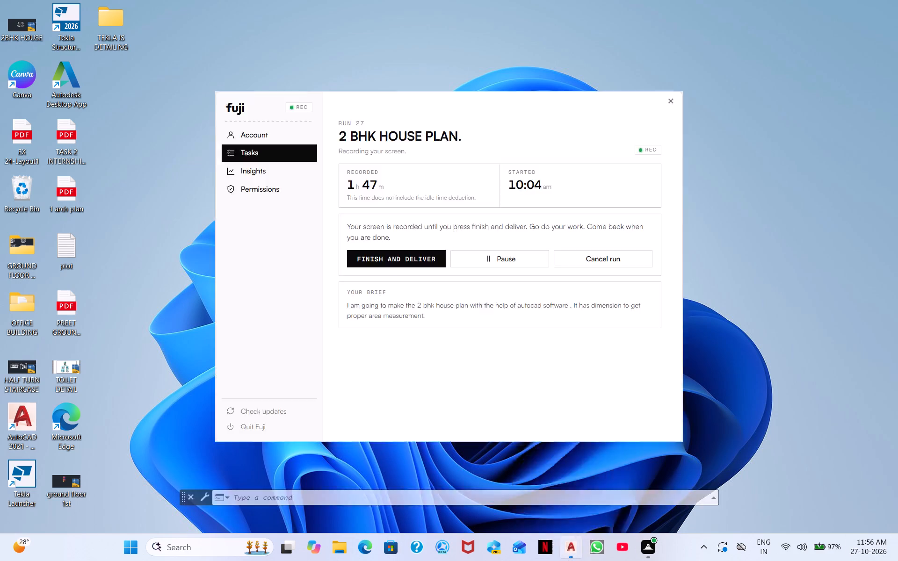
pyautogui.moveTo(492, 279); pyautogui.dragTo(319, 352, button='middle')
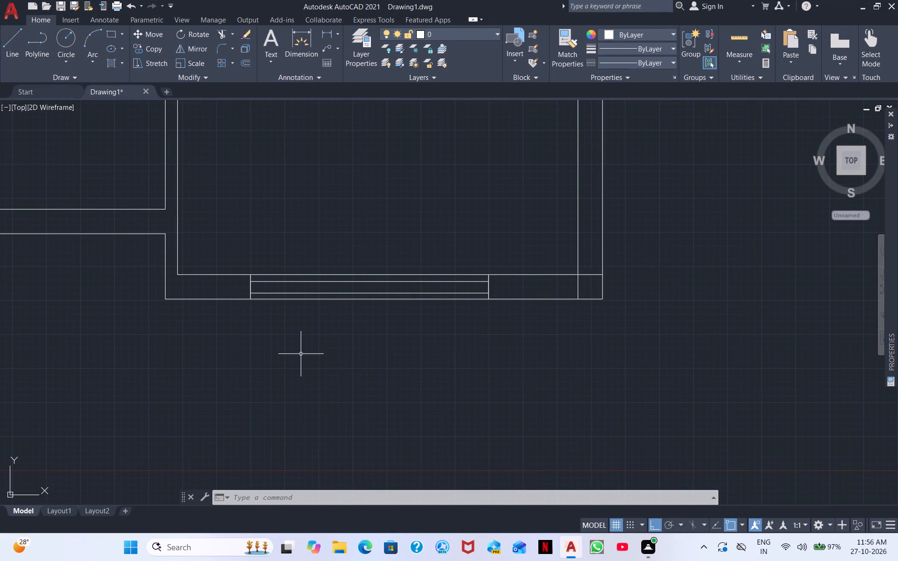
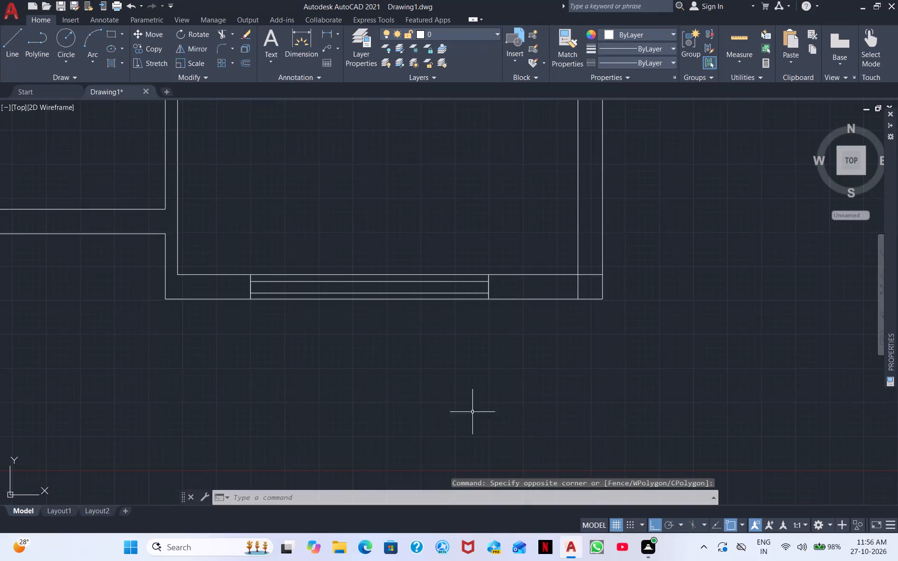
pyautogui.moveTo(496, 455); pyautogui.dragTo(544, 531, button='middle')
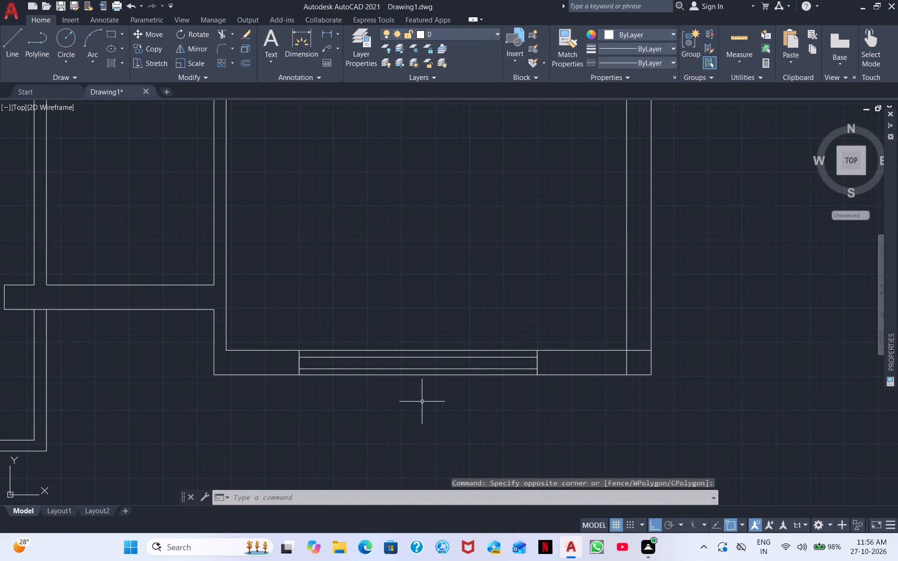
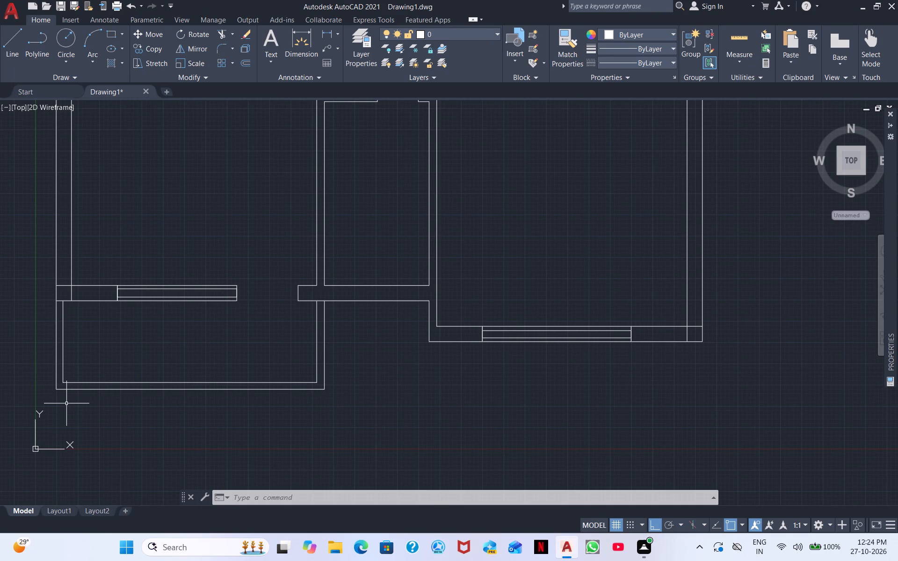
# Examine the wall junctions, windows and door openings across the lower and middle parts of the floor plan.
pyautogui.scroll(2, 41, 363)
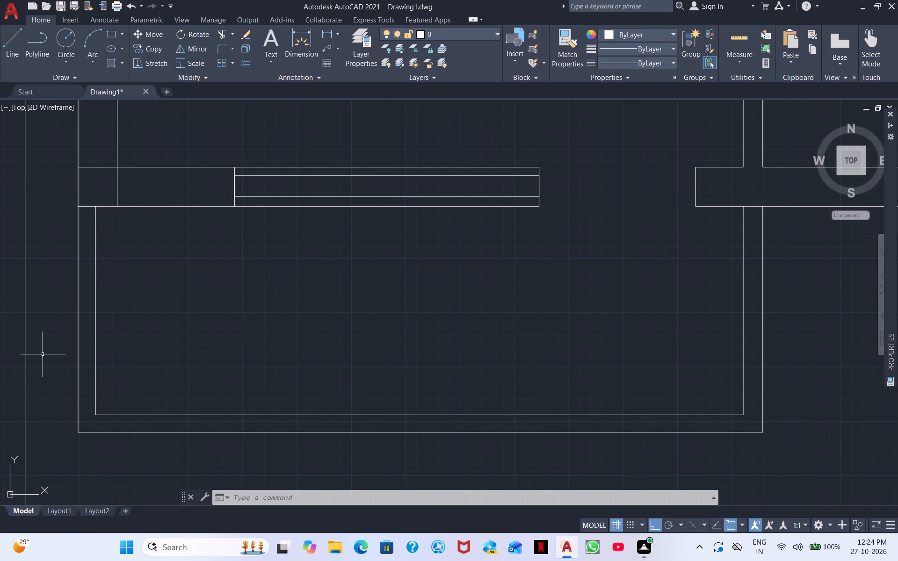
pyautogui.moveTo(433, 280); pyautogui.dragTo(361, 394, button='middle')
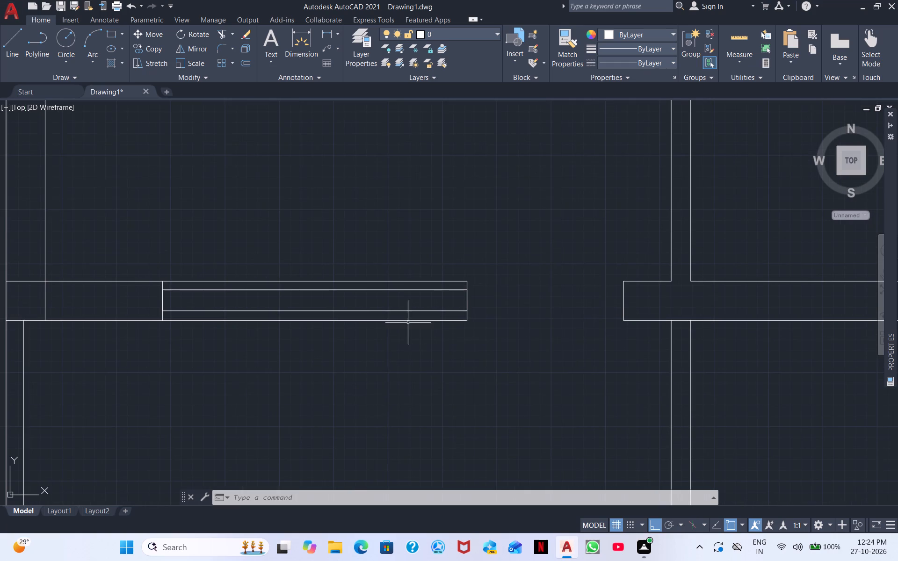
pyautogui.moveTo(489, 350); pyautogui.dragTo(259, 518, button='middle')
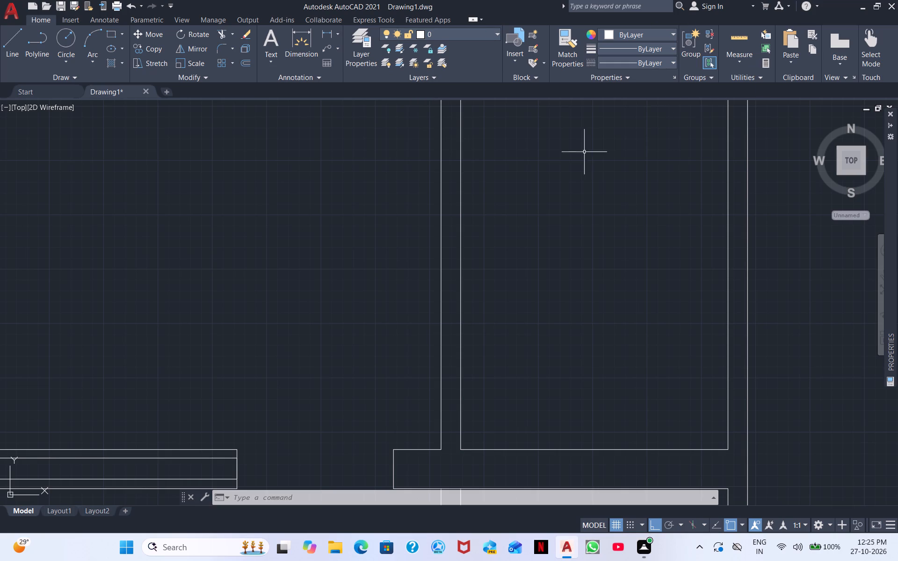
pyautogui.moveTo(663, 389); pyautogui.dragTo(503, 519, button='middle')
pyautogui.moveTo(525, 345); pyautogui.dragTo(525, 352, button='middle')
pyautogui.scroll(-2, 525, 352)
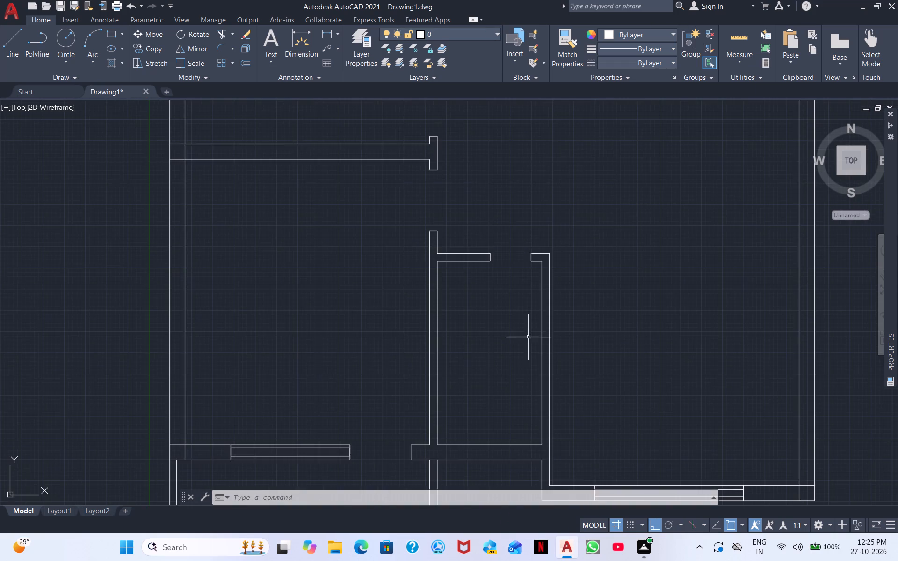
pyautogui.moveTo(521, 338); pyautogui.dragTo(563, 225, button='middle')
pyautogui.moveTo(608, 294); pyautogui.dragTo(457, 223, button='middle')
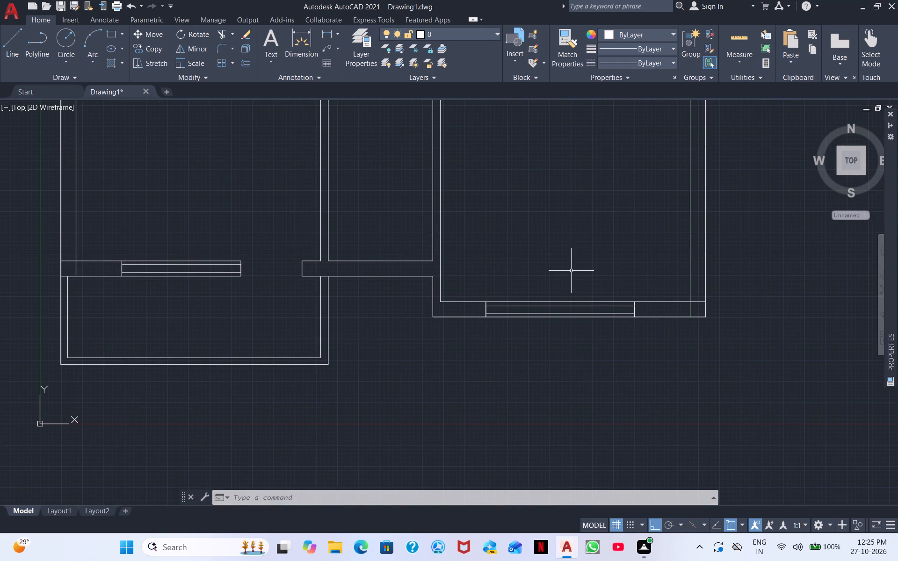
pyautogui.moveTo(492, 372); pyautogui.dragTo(637, 458, button='middle')
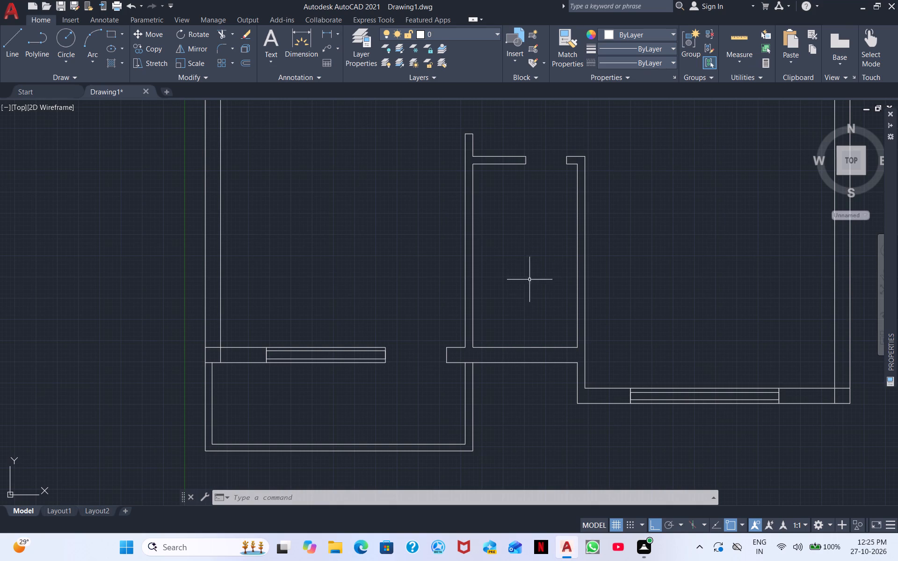
pyautogui.moveTo(496, 240); pyautogui.dragTo(511, 512, button='middle')
pyautogui.moveTo(392, 384); pyautogui.dragTo(397, 403, button='middle')
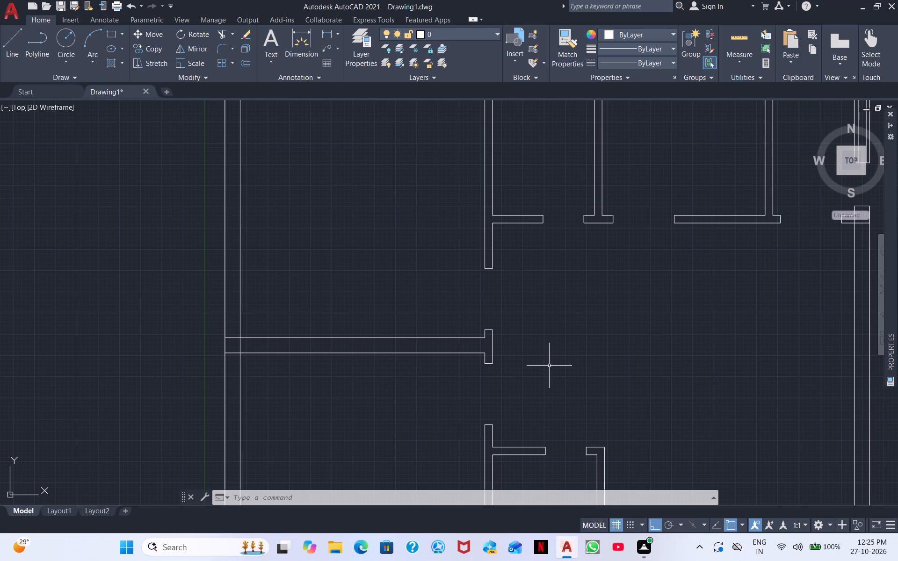
# Draw a junction rectangle where the horizontal partition between the two west rooms meets the short vertical wall, spanning the partition's full thickness.
pyautogui.scroll(2, 492, 361)
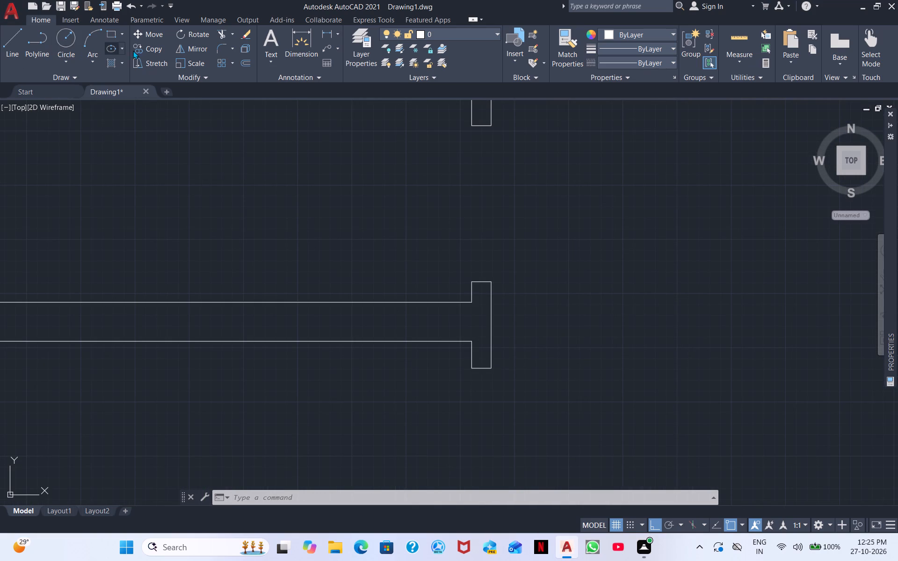
pyautogui.click(116, 35)
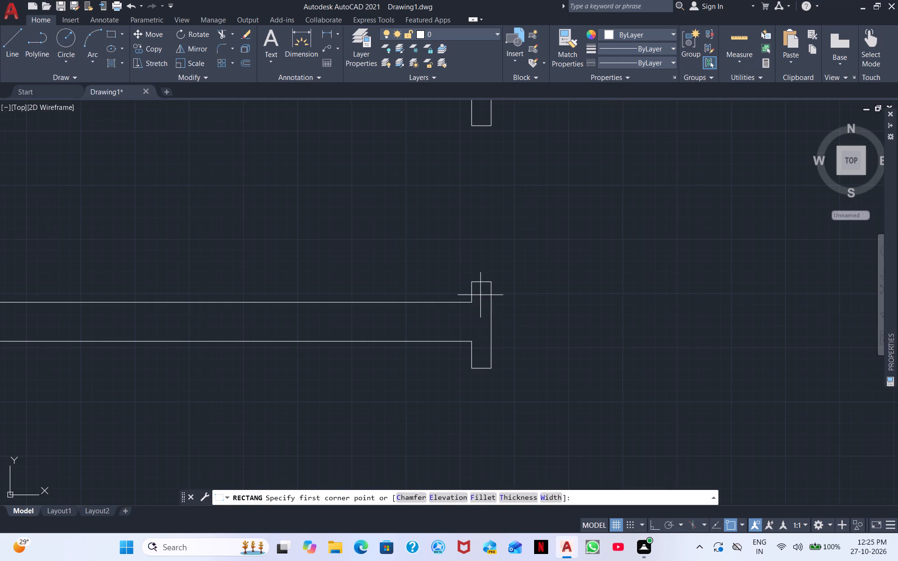
pyautogui.click(492, 340)
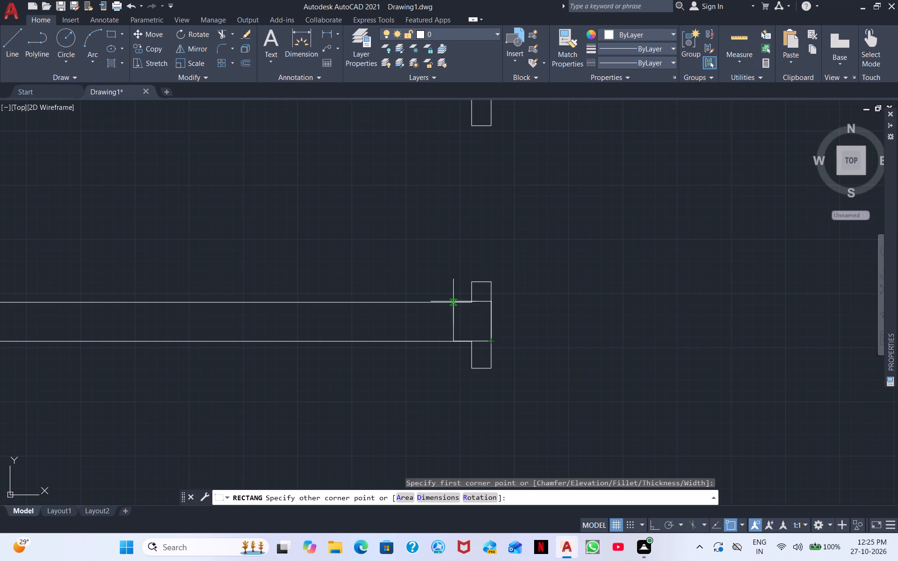
pyautogui.click(453, 302)
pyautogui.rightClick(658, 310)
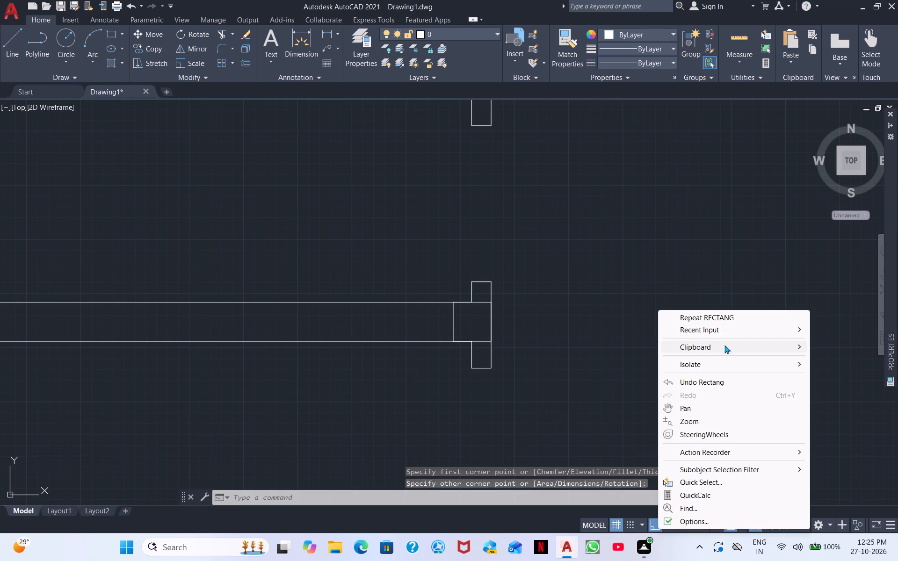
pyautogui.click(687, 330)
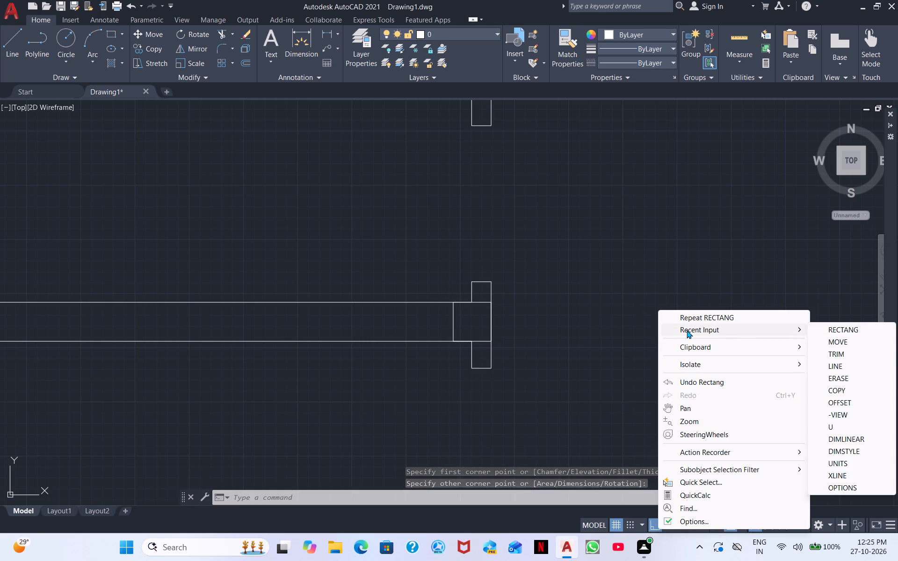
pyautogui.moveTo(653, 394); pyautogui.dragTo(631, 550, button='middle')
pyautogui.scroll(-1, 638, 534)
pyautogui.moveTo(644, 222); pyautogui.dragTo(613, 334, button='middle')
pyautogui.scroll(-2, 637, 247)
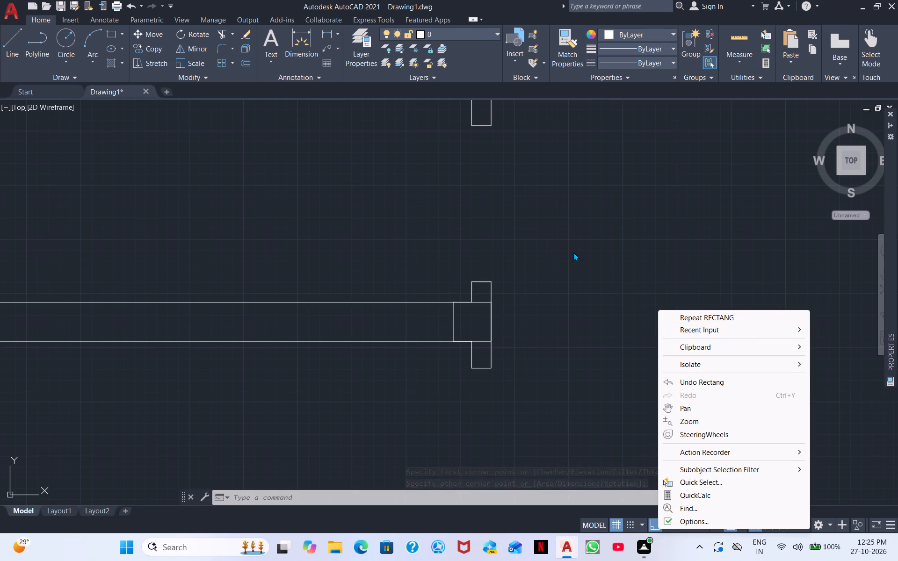
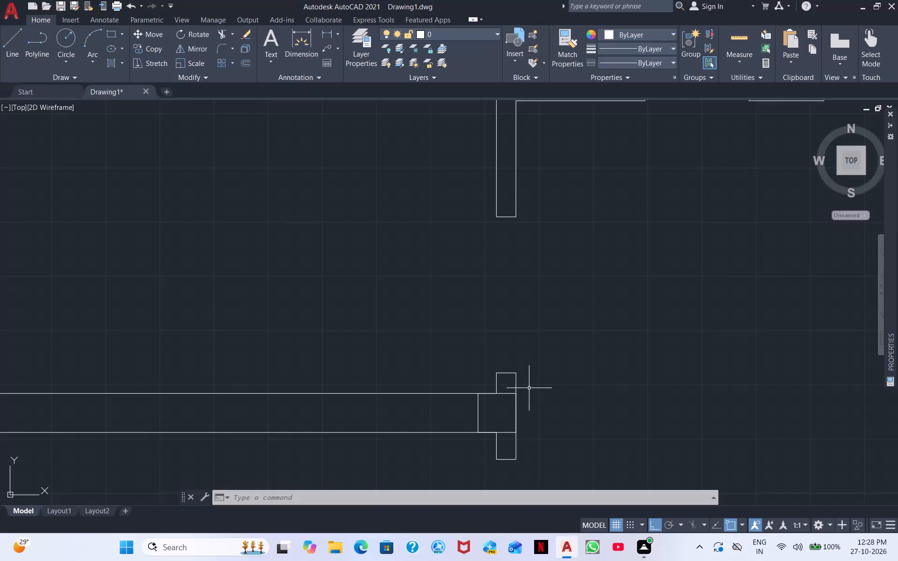
# Examine the junction rectangles, windows and partitions along the north exterior wall through to the northeast corner of the floor plan.
pyautogui.moveTo(529, 379); pyautogui.dragTo(529, 547, button='middle')
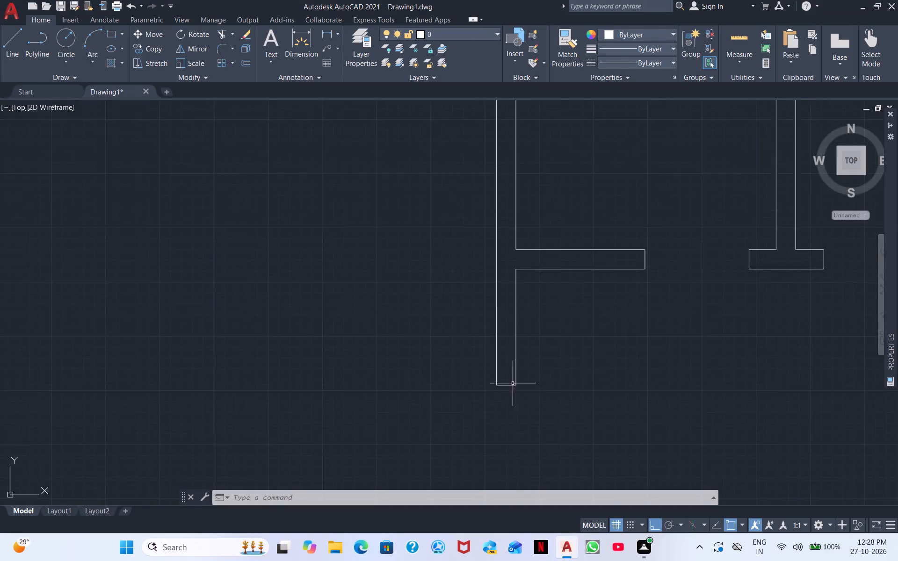
pyautogui.moveTo(513, 400); pyautogui.dragTo(514, 560, button='middle')
pyautogui.moveTo(496, 353); pyautogui.dragTo(487, 389, button='middle')
pyautogui.scroll(-1, 487, 387)
pyautogui.moveTo(516, 331); pyautogui.dragTo(375, 332, button='middle')
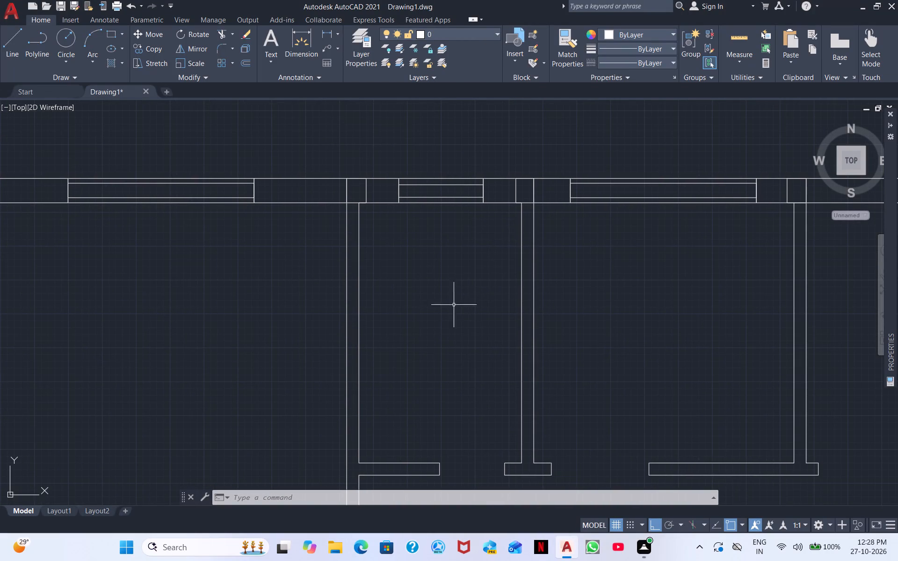
pyautogui.scroll(1, 532, 214)
pyautogui.scroll(-1, 533, 255)
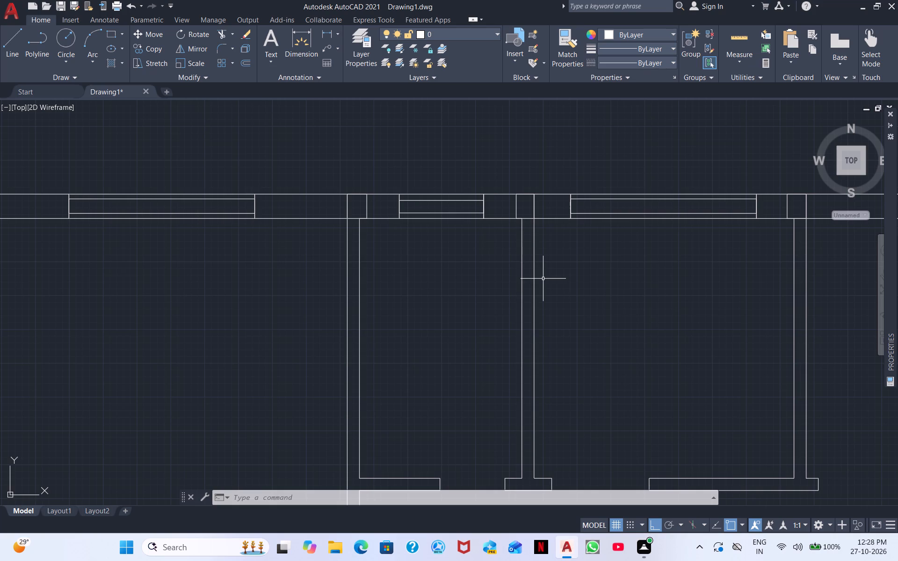
pyautogui.moveTo(570, 284); pyautogui.dragTo(449, 209, button='middle')
pyautogui.moveTo(584, 289); pyautogui.dragTo(375, 336, button='middle')
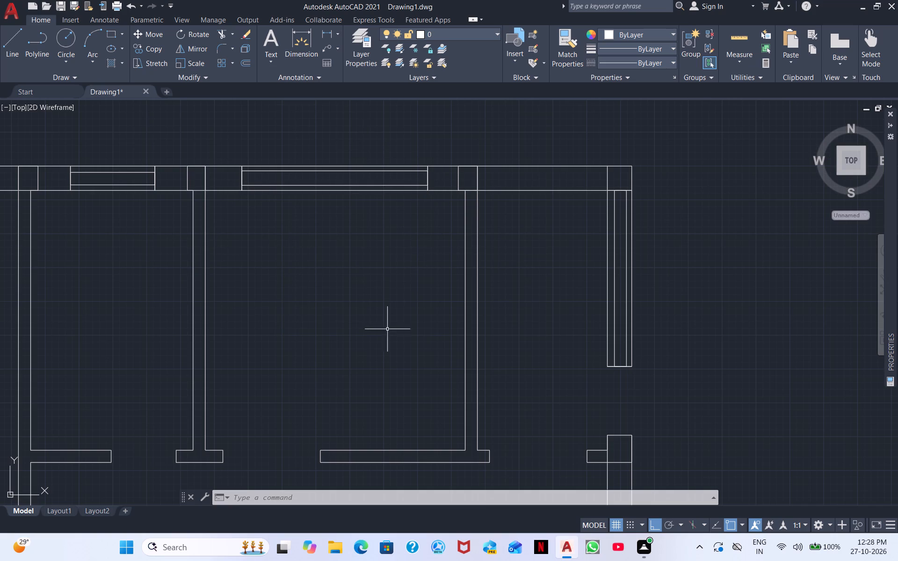
pyautogui.moveTo(397, 332); pyautogui.dragTo(578, 357, button='middle')
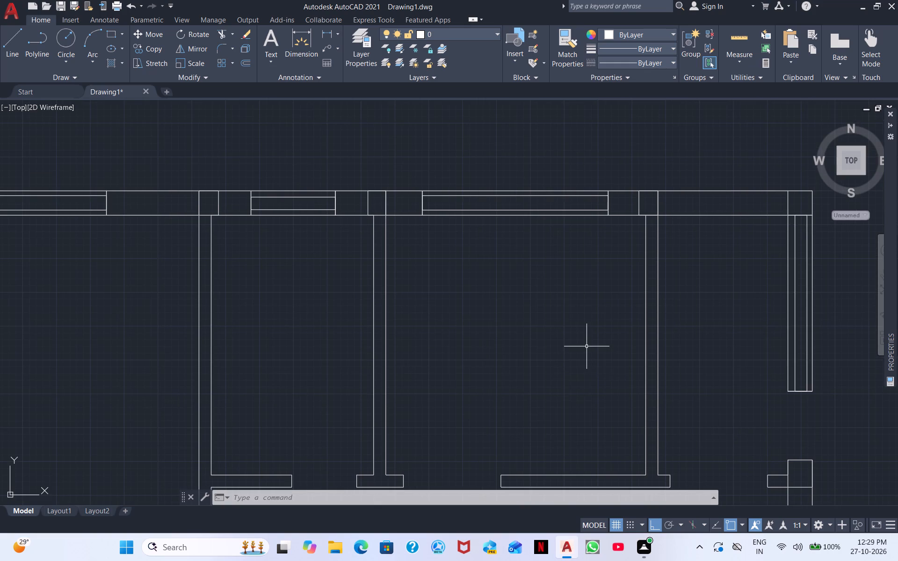
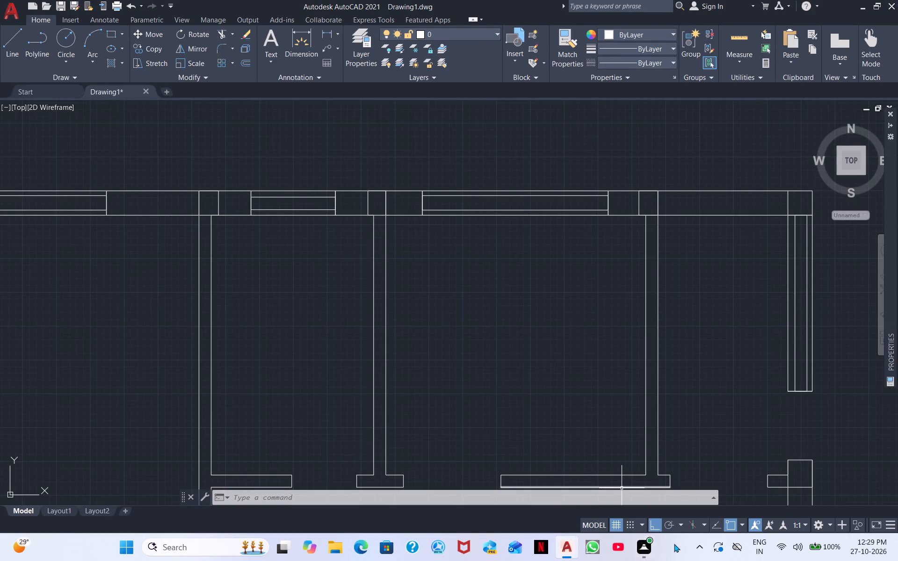
# Draw a tall window rectangle spanning the east exterior wall's thickness, just south of the short partition stub.
pyautogui.moveTo(755, 522); pyautogui.dragTo(586, 560, button='middle')
pyautogui.moveTo(744, 408); pyautogui.dragTo(529, 387, button='middle')
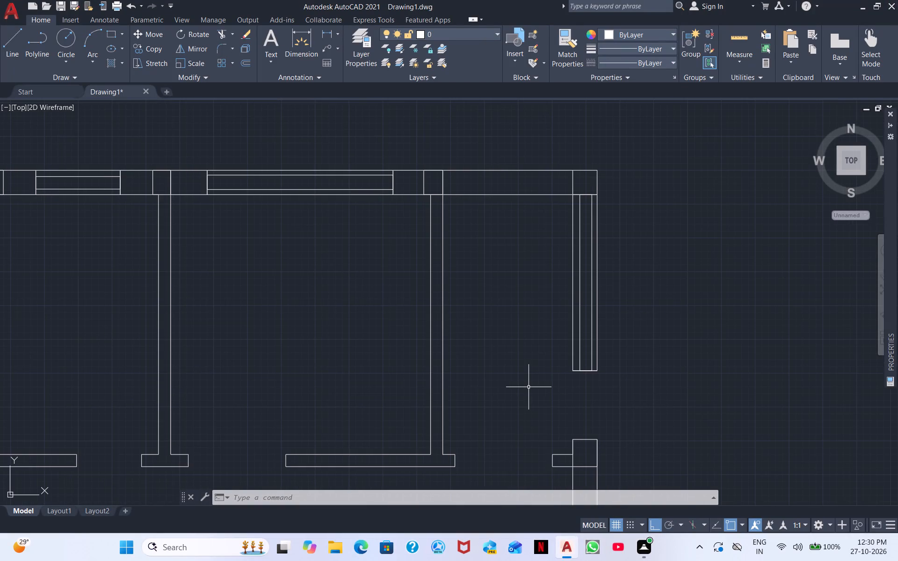
pyautogui.scroll(-1, 614, 401)
pyautogui.moveTo(635, 403); pyautogui.dragTo(652, 181, button='middle')
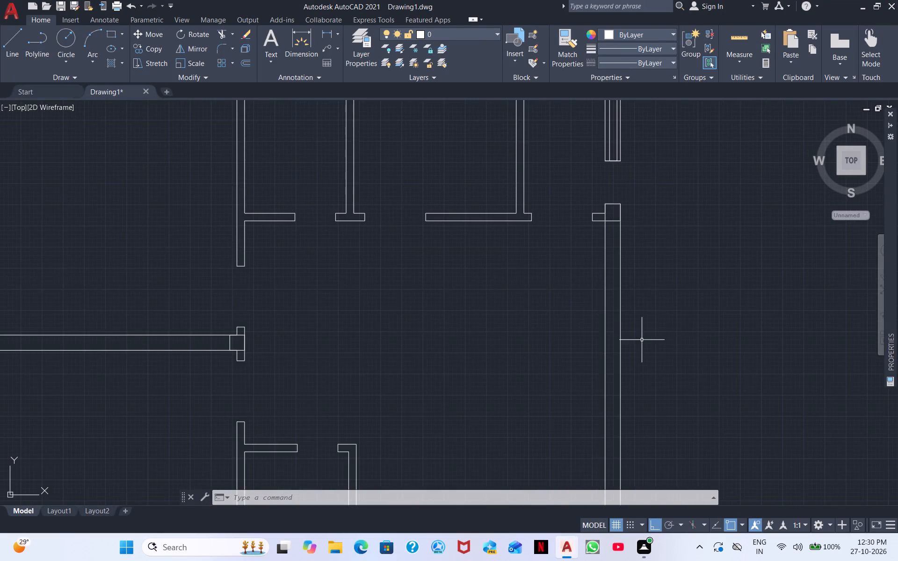
pyautogui.moveTo(642, 340); pyautogui.dragTo(494, 351, button='middle')
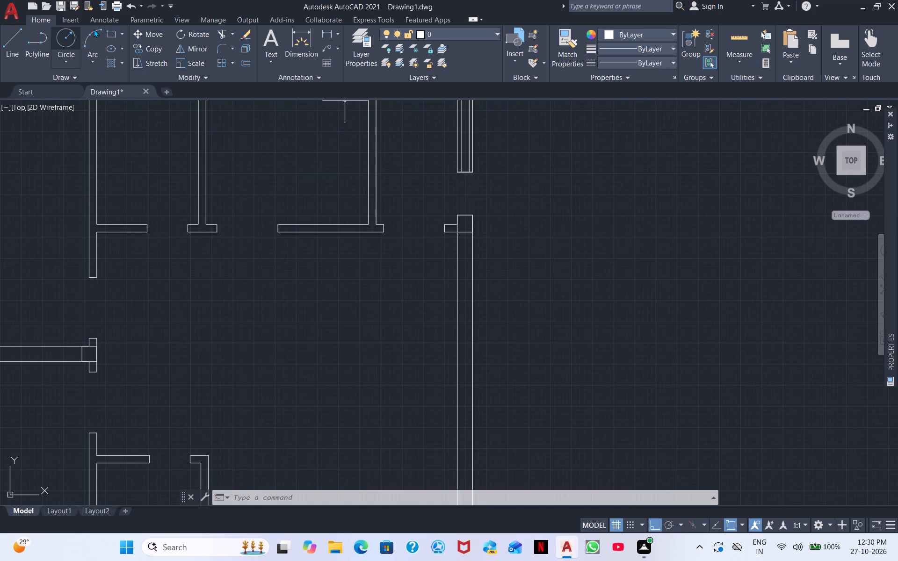
pyautogui.click(116, 33)
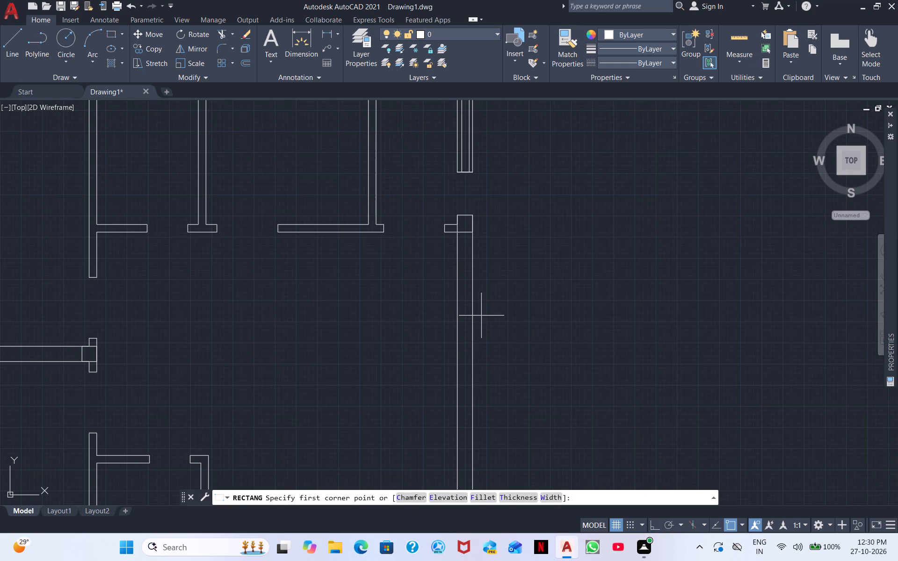
pyautogui.scroll(3, 467, 275)
pyautogui.scroll(-1, 431, 216)
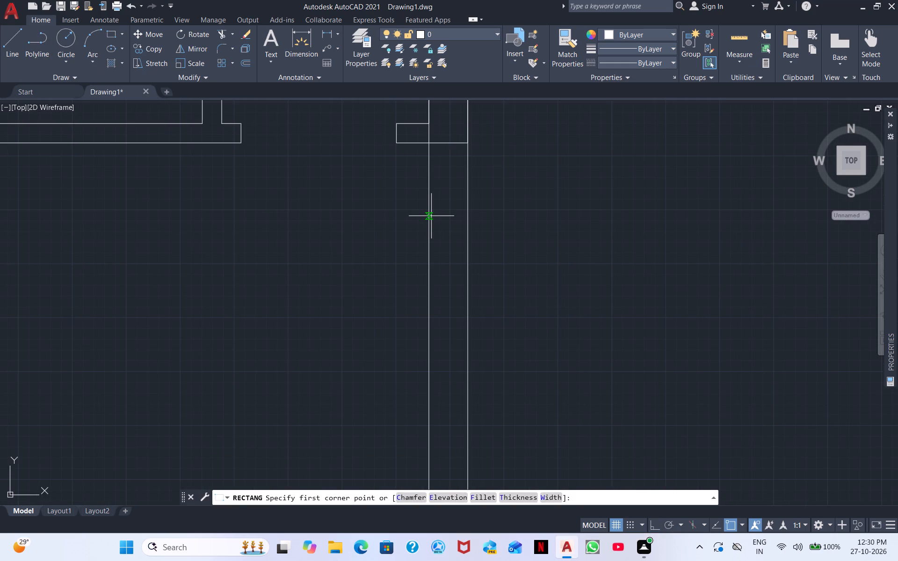
pyautogui.click(430, 209)
pyautogui.moveTo(466, 430); pyautogui.dragTo(471, 248, button='middle')
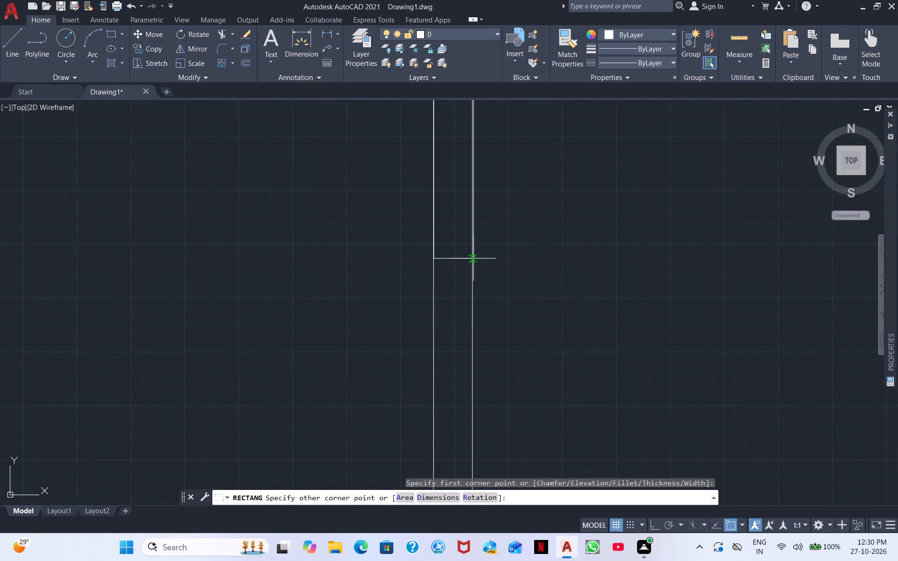
pyautogui.scroll(-2, 473, 258)
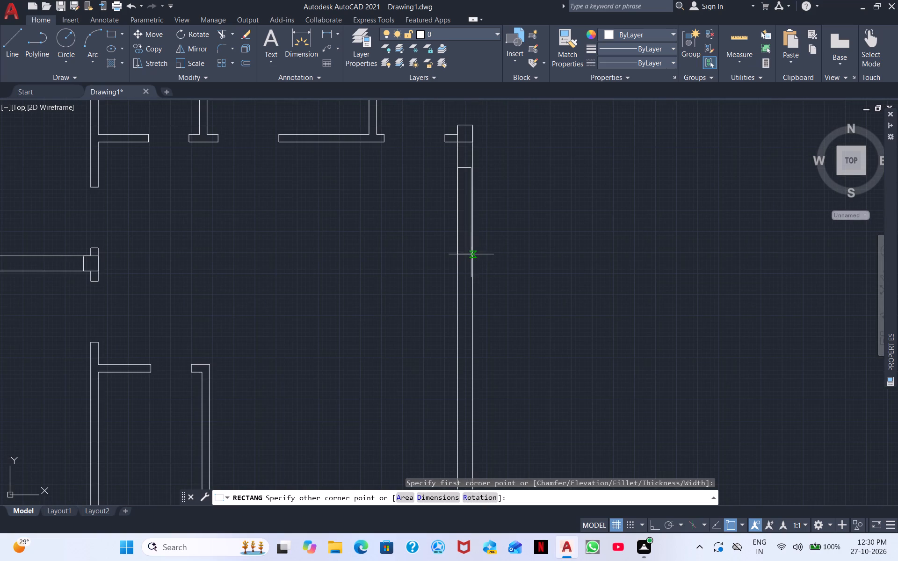
pyautogui.click(471, 256)
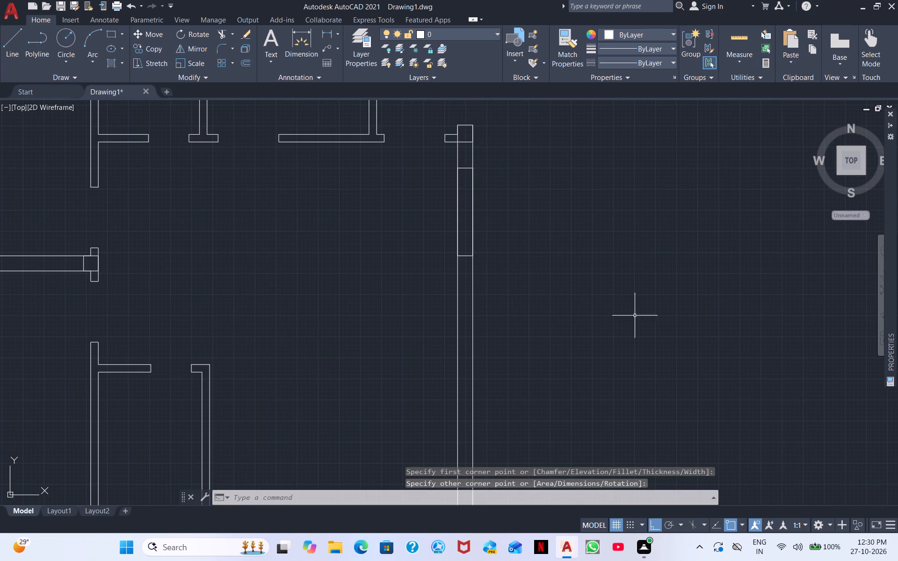
# Draw a narrower inner rectangle over the full length of the new east wall window rectangle.
pyautogui.rightClick(630, 325)
pyautogui.click(692, 117)
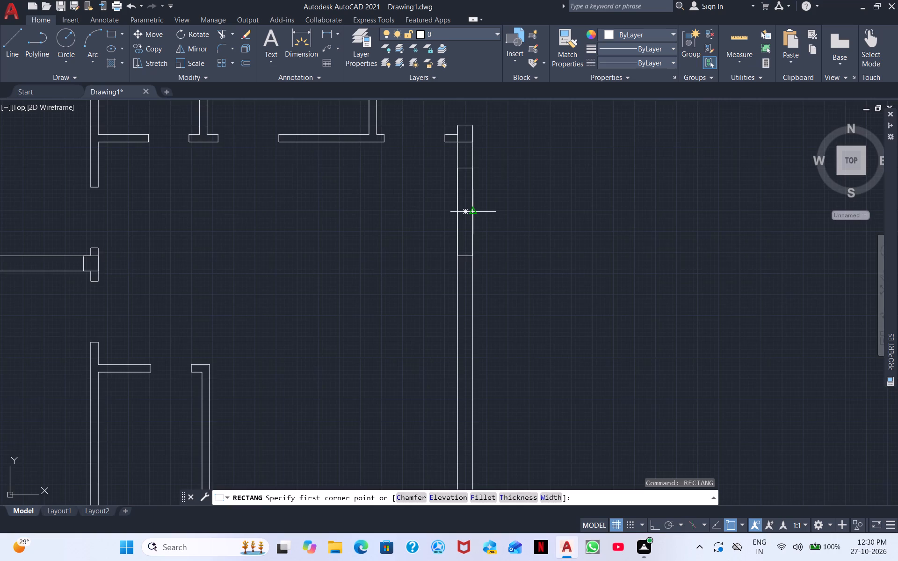
pyautogui.scroll(3, 471, 213)
pyautogui.moveTo(457, 208); pyautogui.dragTo(478, 477, button='middle')
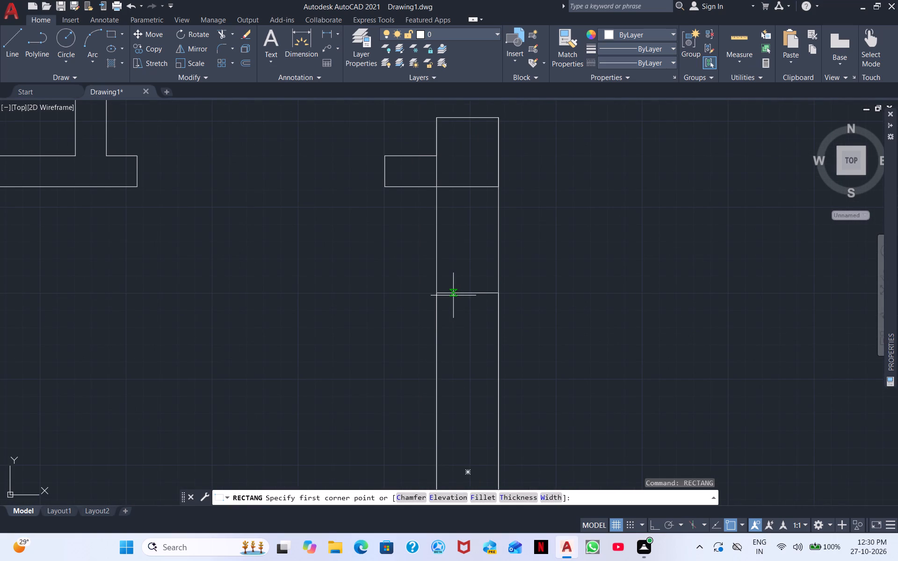
pyautogui.click(453, 295)
pyautogui.moveTo(475, 469); pyautogui.dragTo(520, 230, button='middle')
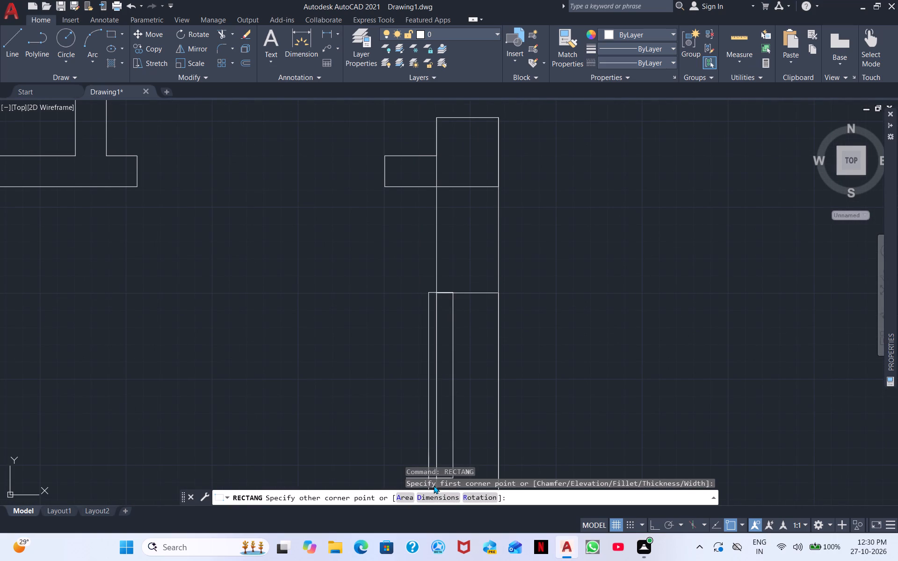
pyautogui.moveTo(449, 474); pyautogui.dragTo(508, 306, button='middle')
pyautogui.scroll(-2, 506, 312)
pyautogui.moveTo(486, 362); pyautogui.dragTo(515, 297, button='middle')
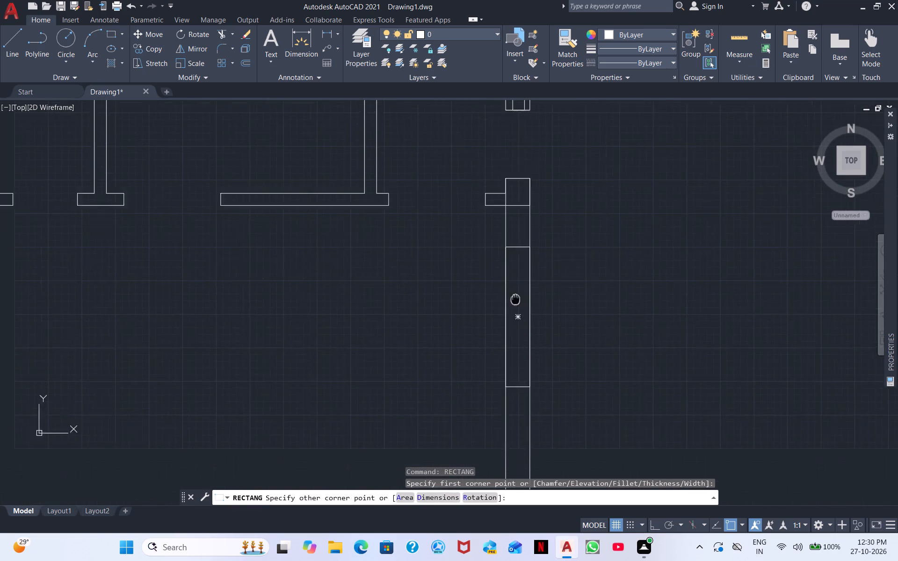
pyautogui.moveTo(515, 297); pyautogui.dragTo(513, 257, button='middle')
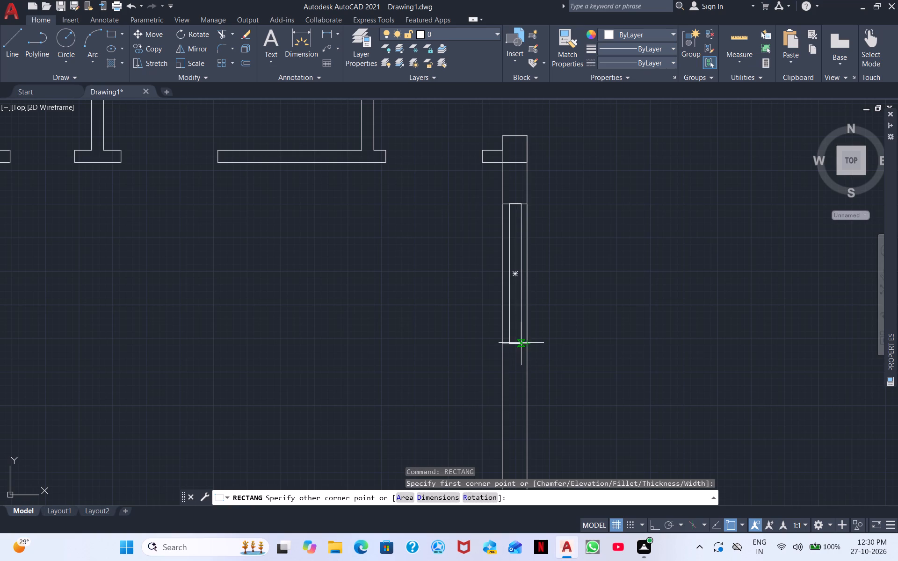
pyautogui.scroll(2, 522, 343)
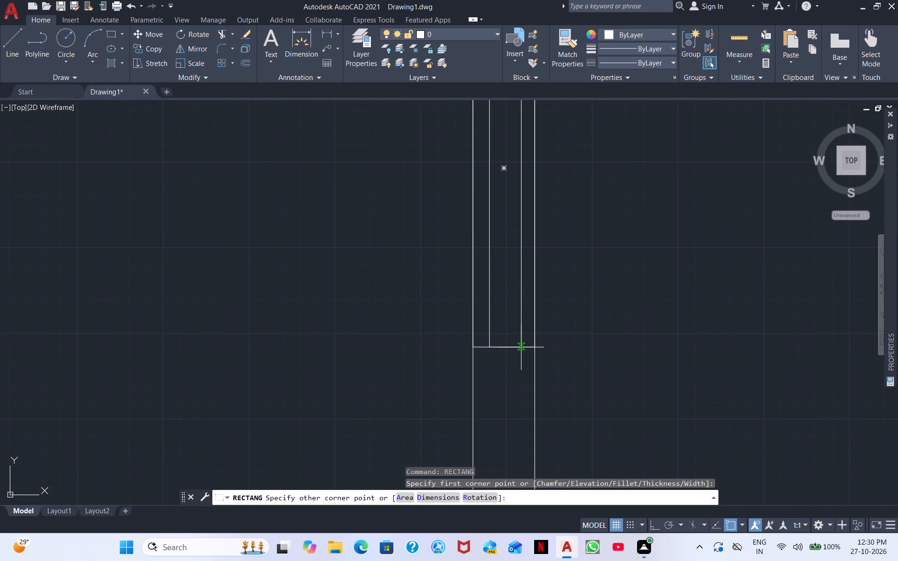
pyautogui.click(521, 347)
pyautogui.scroll(-2, 521, 347)
pyautogui.moveTo(625, 360); pyautogui.dragTo(608, 417, button='middle')
pyautogui.rightClick(605, 400)
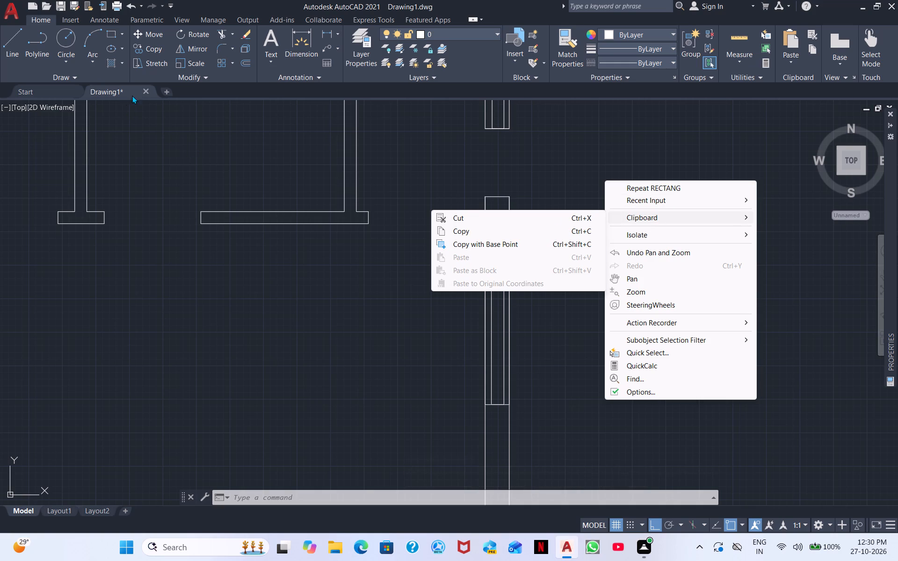
# Draw a line across the east wall's thickness at the north end of the new window.
pyautogui.click(14, 42)
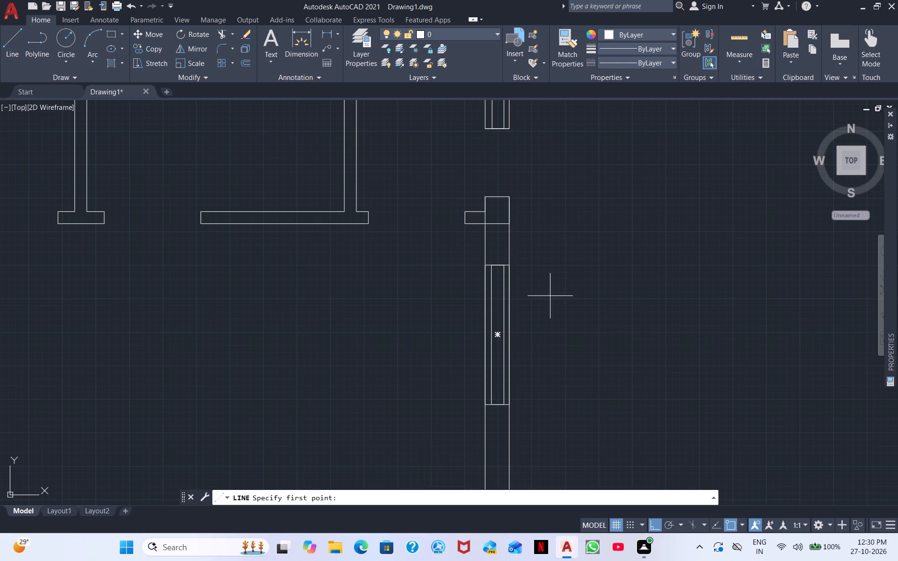
pyautogui.scroll(3, 550, 297)
pyautogui.moveTo(387, 218); pyautogui.dragTo(517, 417, button='middle')
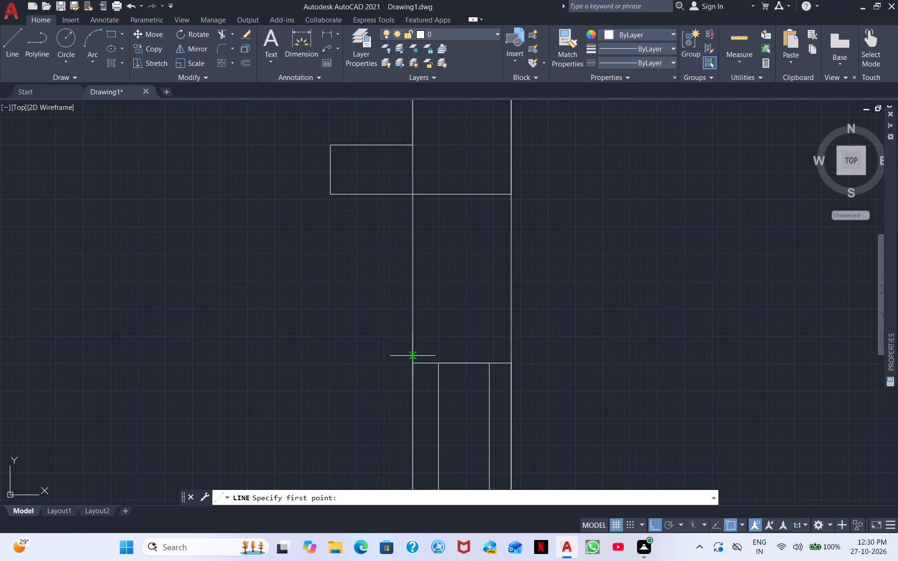
pyautogui.click(412, 362)
pyautogui.click(509, 364)
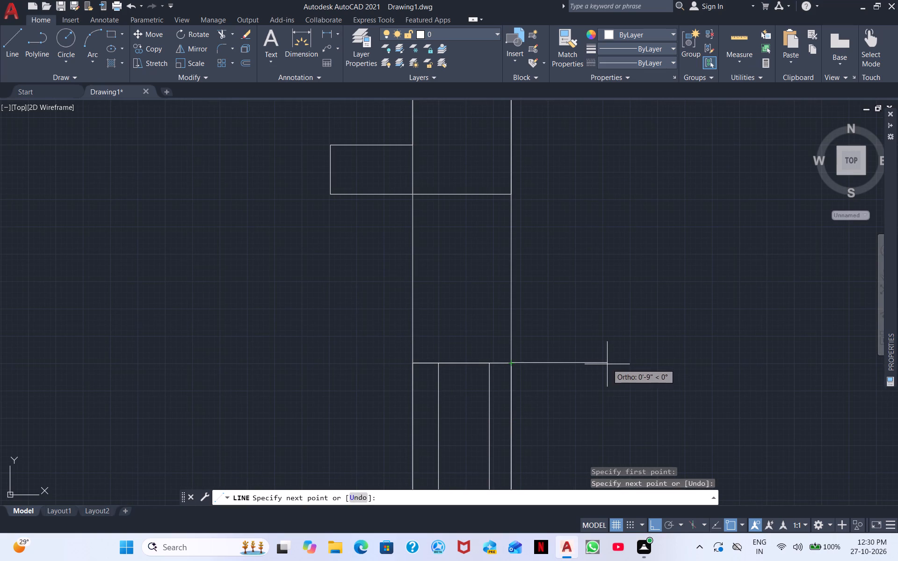
pyautogui.rightClick(606, 365)
pyautogui.click(626, 373)
# Draw a line across the east wall's thickness at the south end of the new window.
pyautogui.scroll(-1, 625, 374)
pyautogui.moveTo(637, 374); pyautogui.dragTo(640, 372, button='middle')
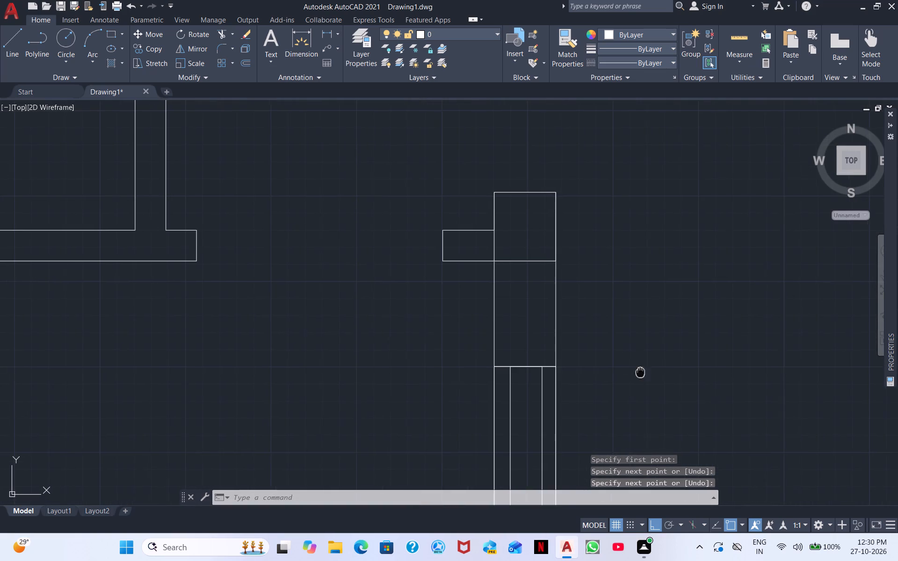
pyautogui.moveTo(640, 372); pyautogui.dragTo(591, 93, button='middle')
pyautogui.rightClick(645, 299)
pyautogui.click(710, 307)
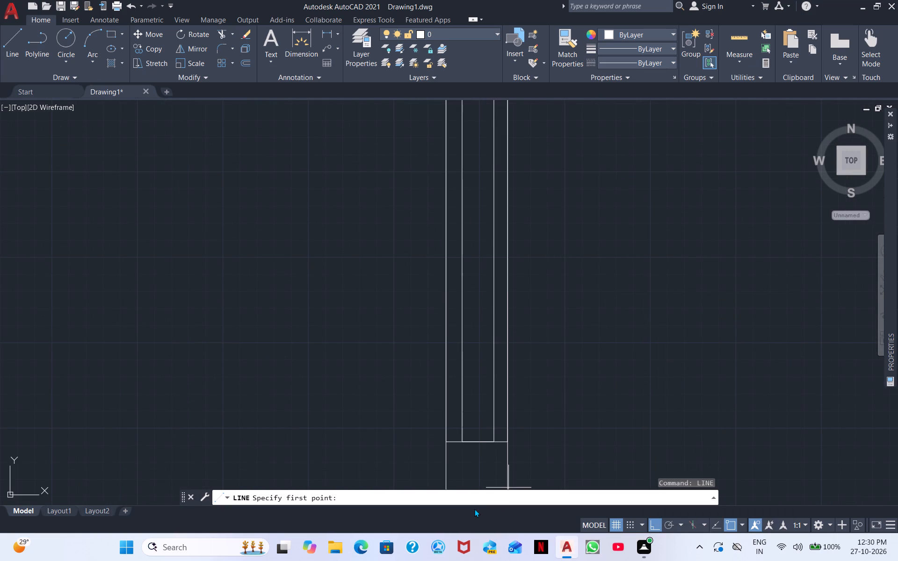
pyautogui.scroll(1, 470, 494)
pyautogui.scroll(2, 449, 430)
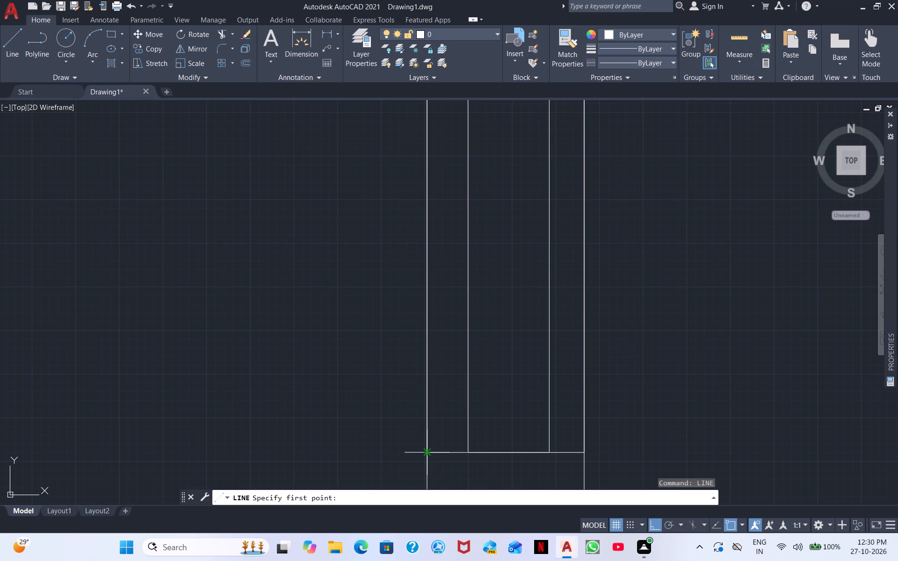
pyautogui.click(427, 451)
pyautogui.click(584, 451)
pyautogui.rightClick(643, 415)
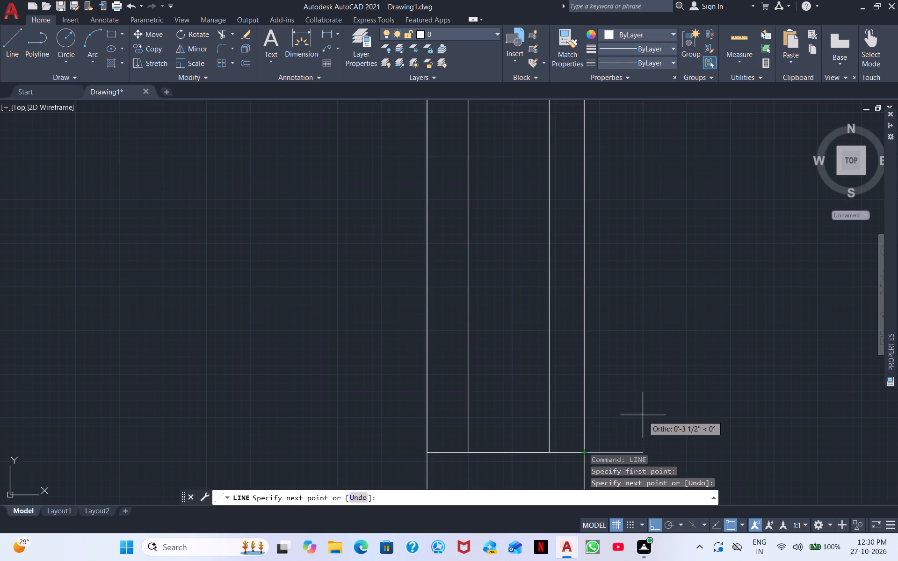
pyautogui.click(687, 287)
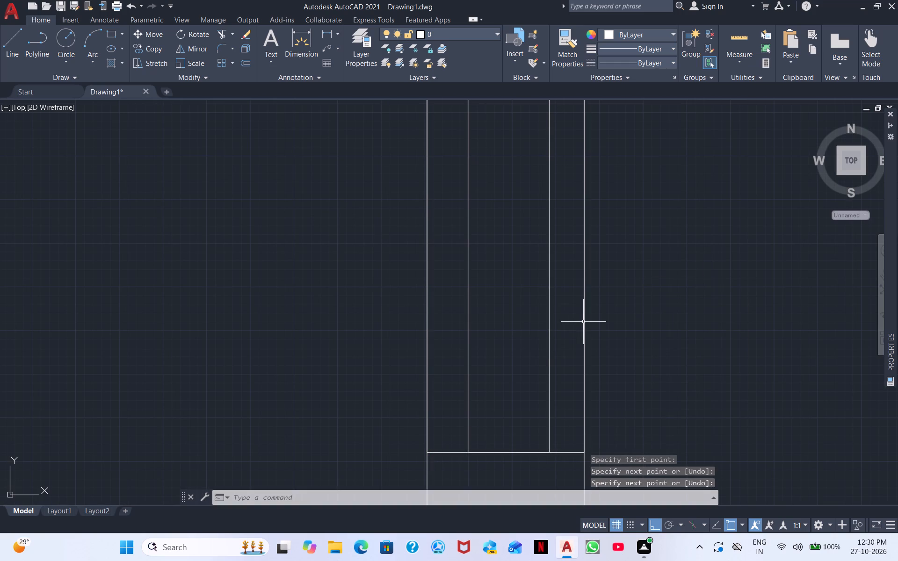
# Move the window's outer and inner rectangles together out of the wall, clear of its east side.
pyautogui.click(584, 321)
pyautogui.click(550, 336)
pyautogui.rightClick(556, 327)
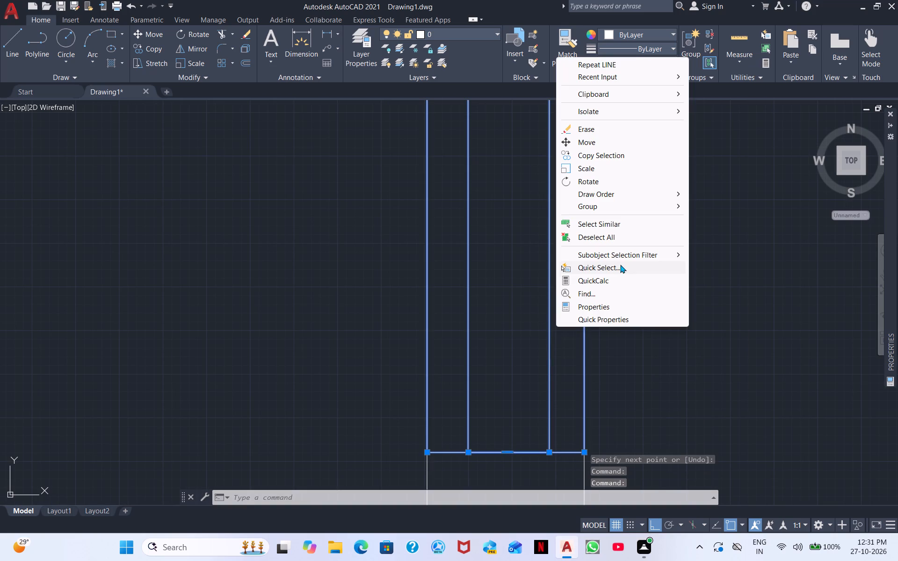
pyautogui.click(577, 145)
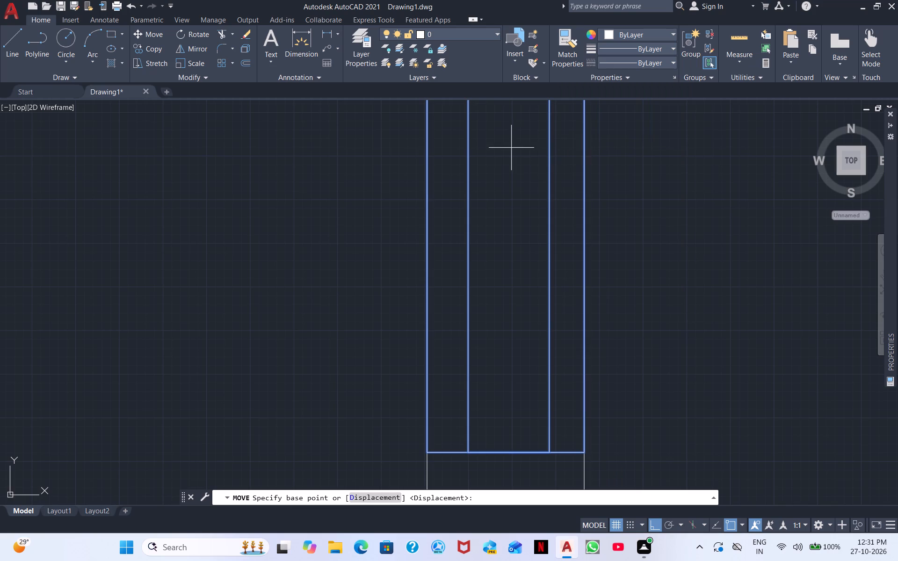
pyautogui.scroll(-2, 513, 153)
pyautogui.moveTo(521, 146); pyautogui.dragTo(478, 302, button='middle')
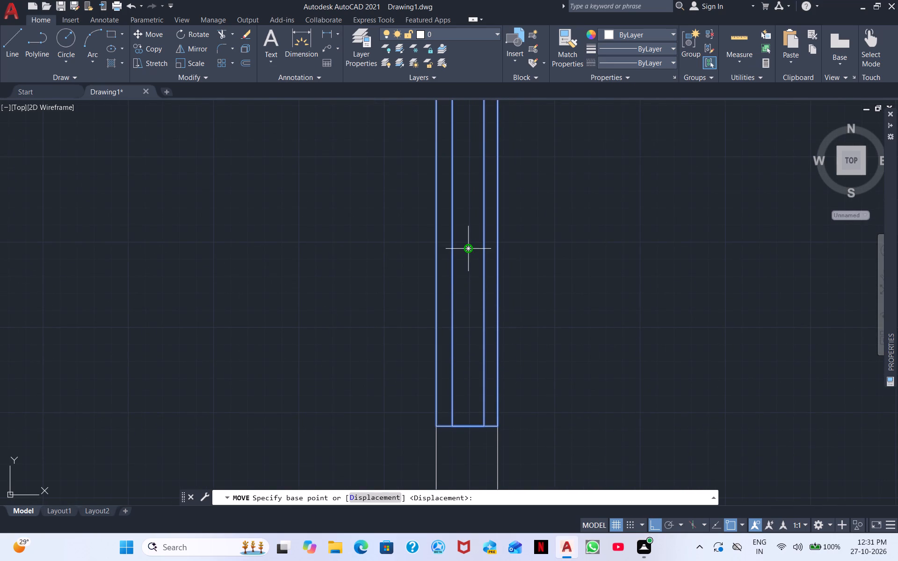
pyautogui.click(469, 251)
pyautogui.click(582, 259)
# Trim both east wall lines between the two cross lines to open the window gap.
pyautogui.scroll(-2, 546, 263)
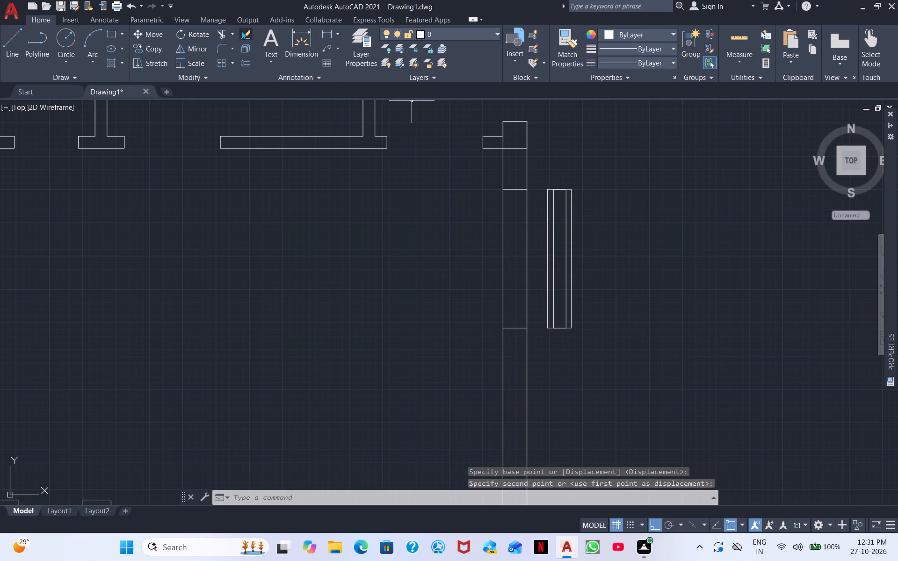
pyautogui.click(222, 37)
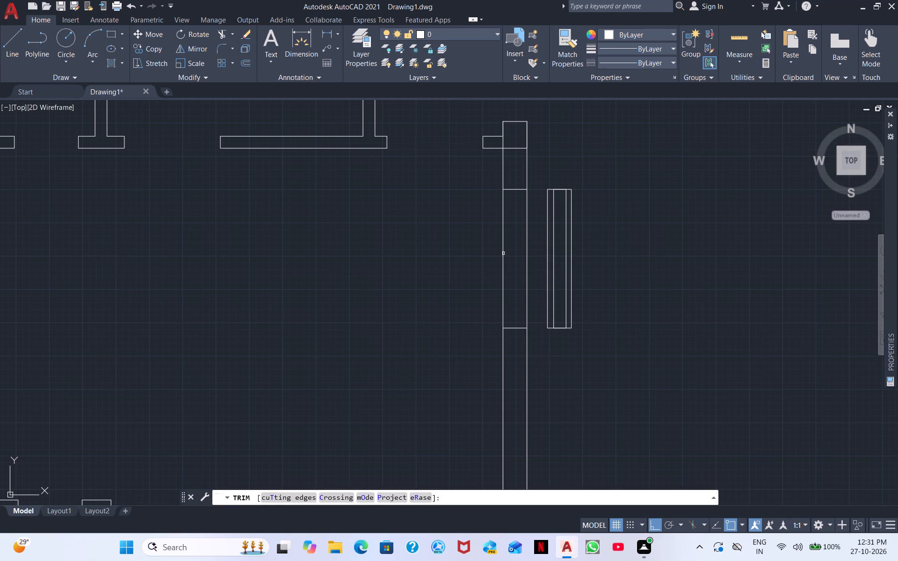
pyautogui.click(503, 253)
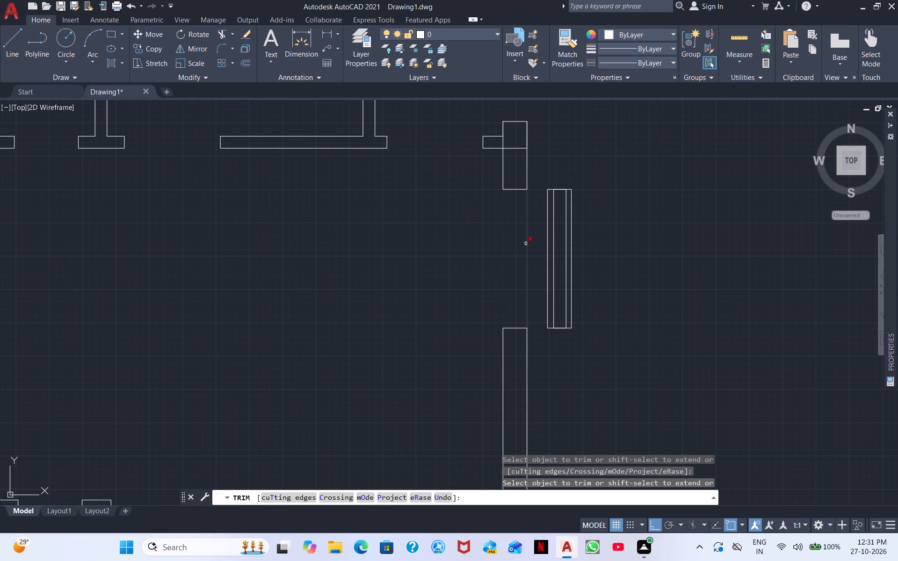
pyautogui.click(526, 244)
pyautogui.rightClick(612, 367)
pyautogui.click(652, 203)
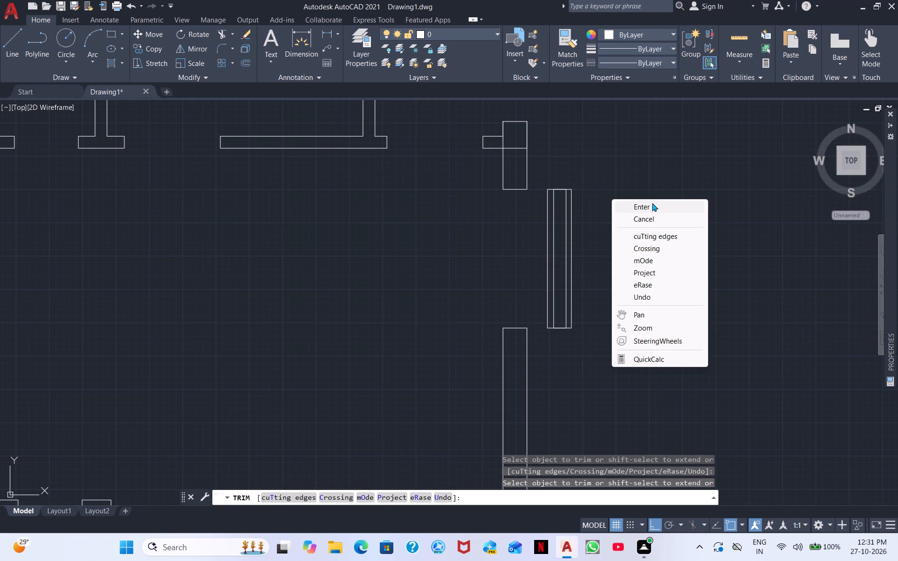
pyautogui.rightClick(673, 257)
# Move the window rectangles back into the east wall opening, aligning their southwest corner with the opening's southwest corner.
pyautogui.click(616, 336)
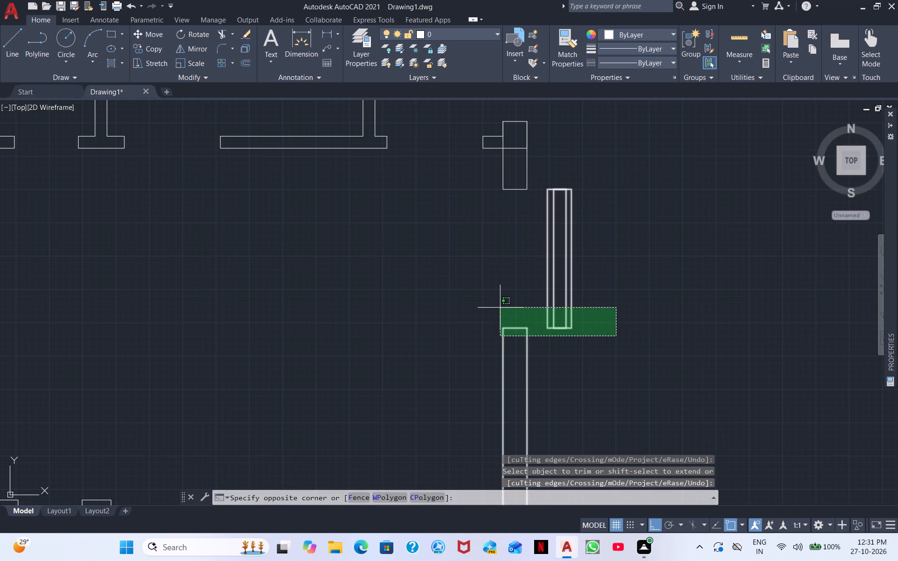
pyautogui.click(547, 279)
pyautogui.rightClick(702, 311)
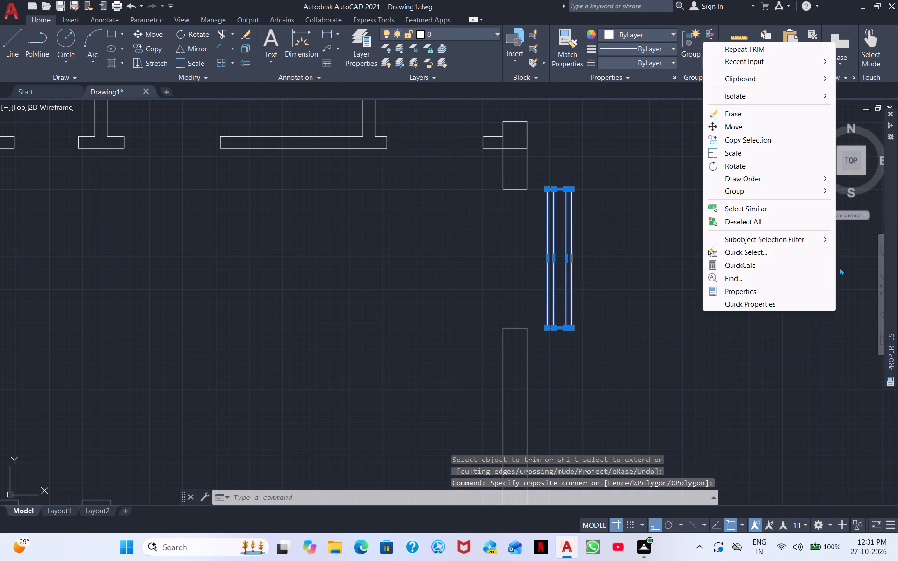
pyautogui.click(748, 127)
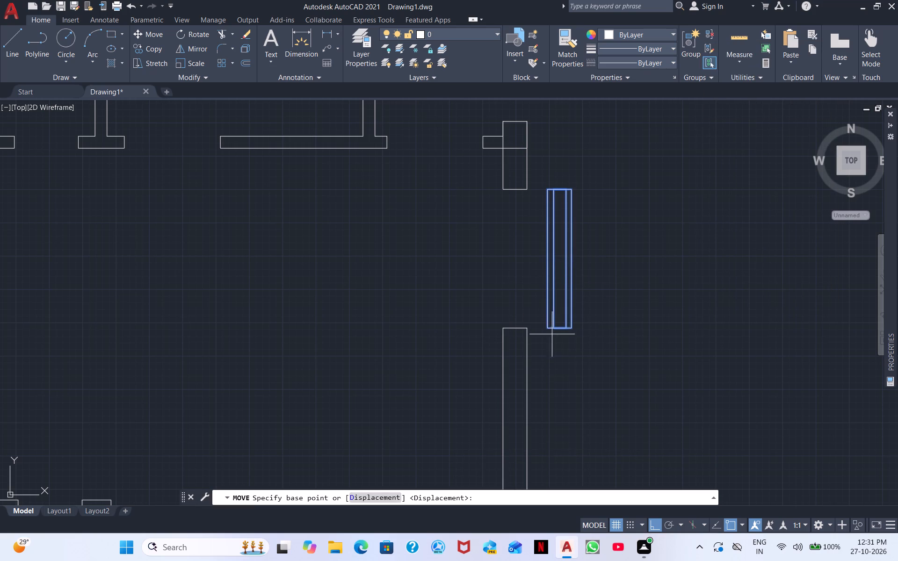
pyautogui.scroll(4, 540, 327)
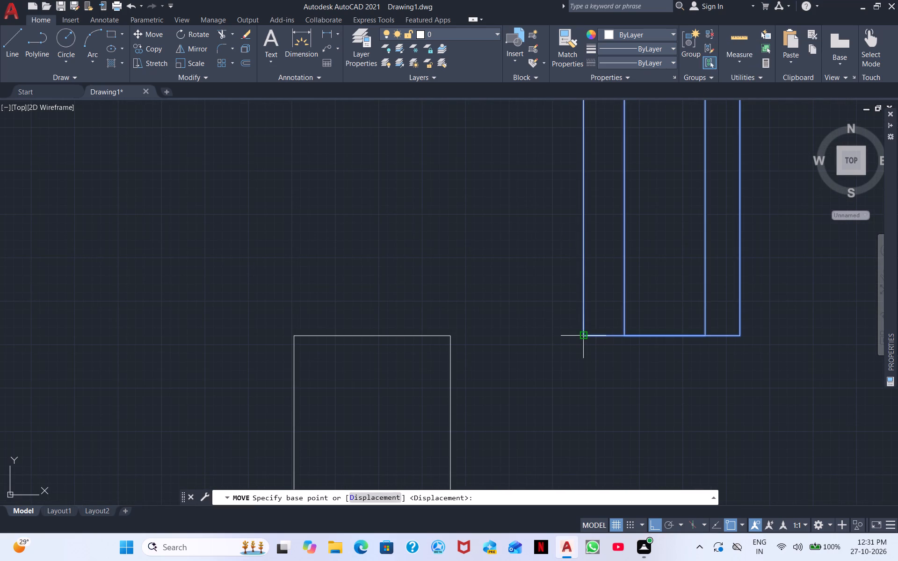
pyautogui.click(585, 337)
pyautogui.click(290, 338)
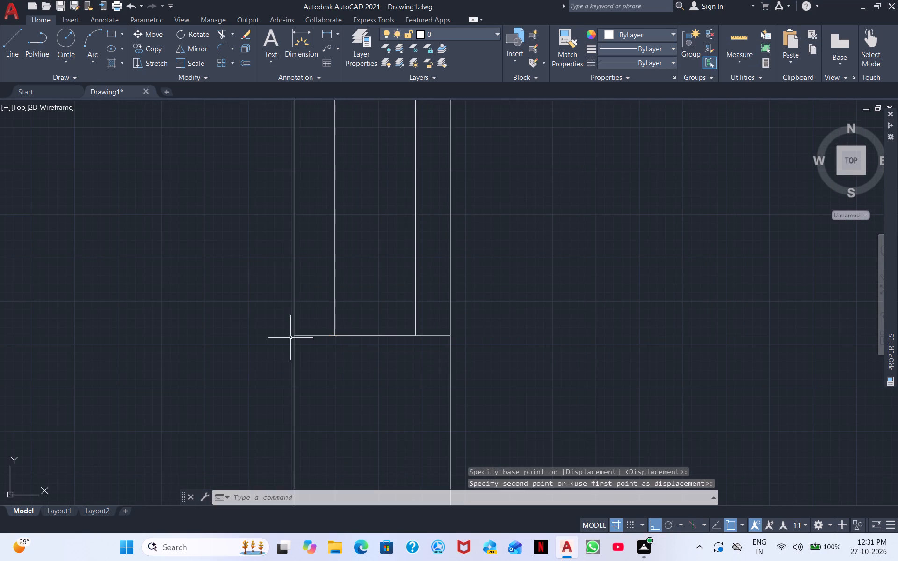
# Look over the rooms, walls, door openings and windows across the whole floor plan.
pyautogui.rightClick(786, 306)
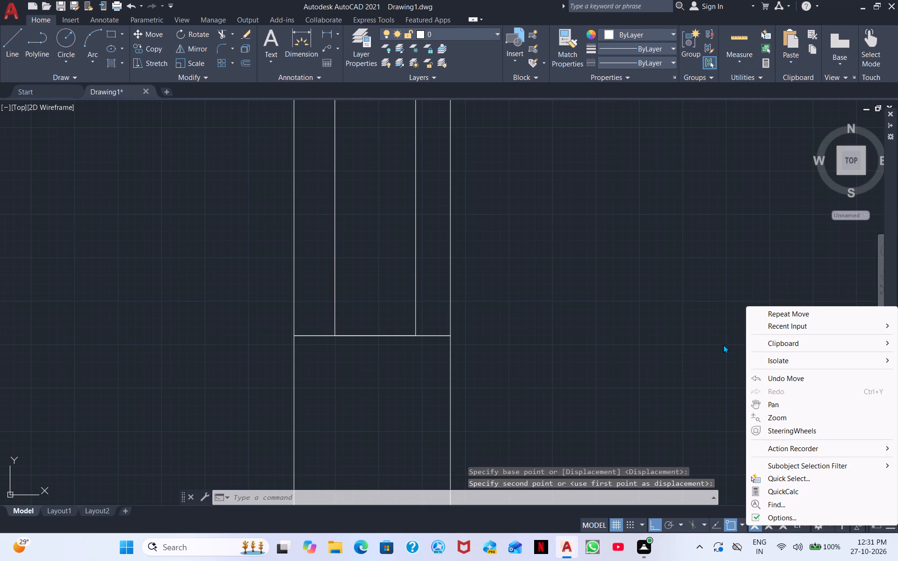
pyautogui.click(698, 327)
pyautogui.scroll(-3, 694, 327)
pyautogui.moveTo(685, 343); pyautogui.dragTo(624, 198, button='middle')
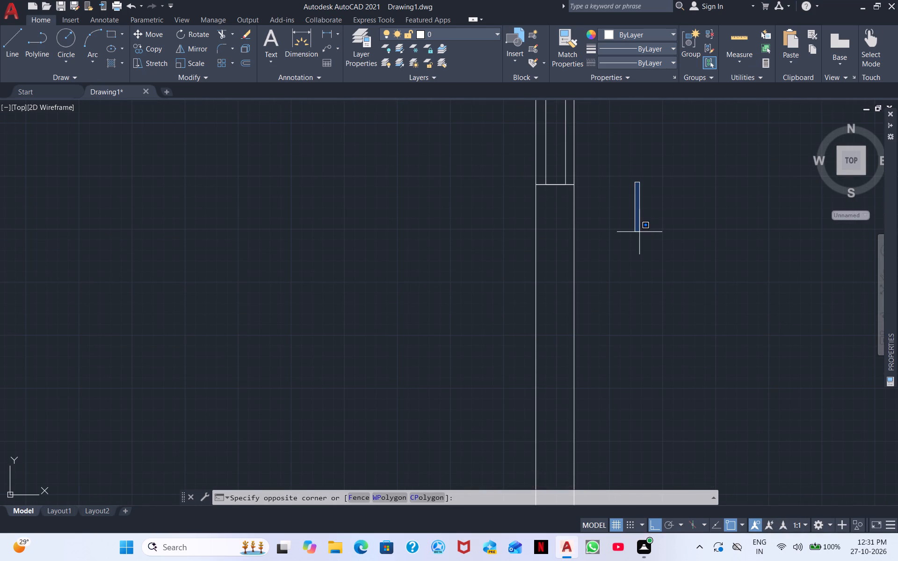
pyautogui.click(672, 211)
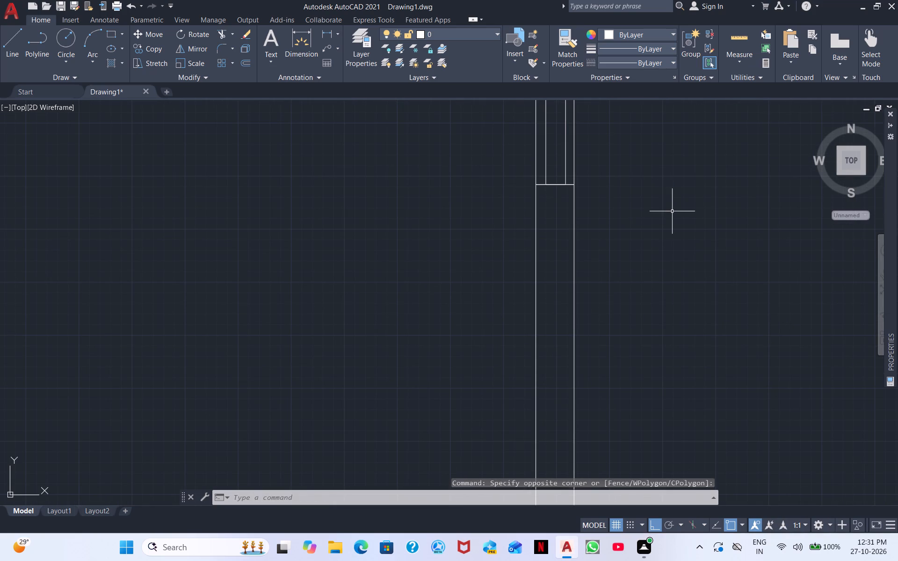
pyautogui.scroll(-2, 677, 227)
pyautogui.moveTo(692, 273); pyautogui.dragTo(698, 69, button='middle')
pyautogui.scroll(-1, 620, 327)
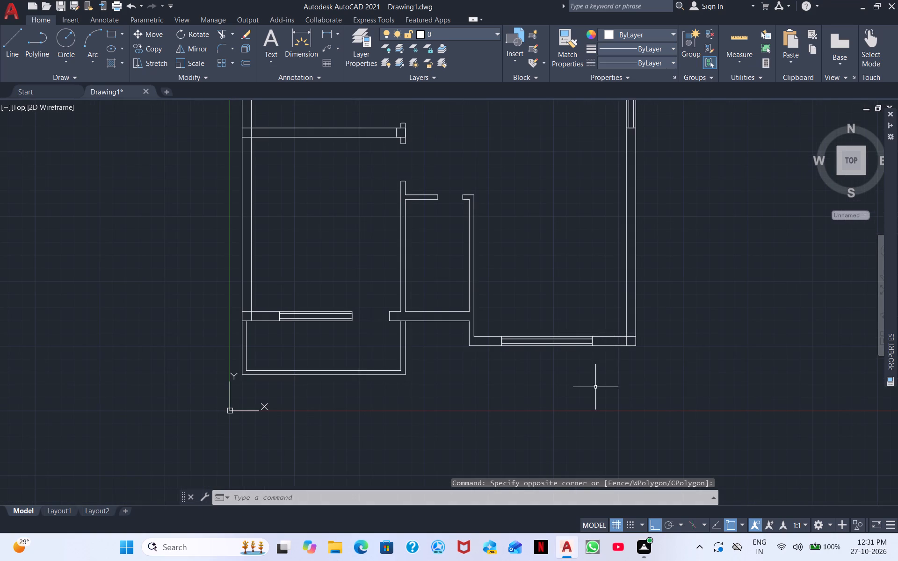
pyautogui.moveTo(593, 397); pyautogui.dragTo(562, 478, button='middle')
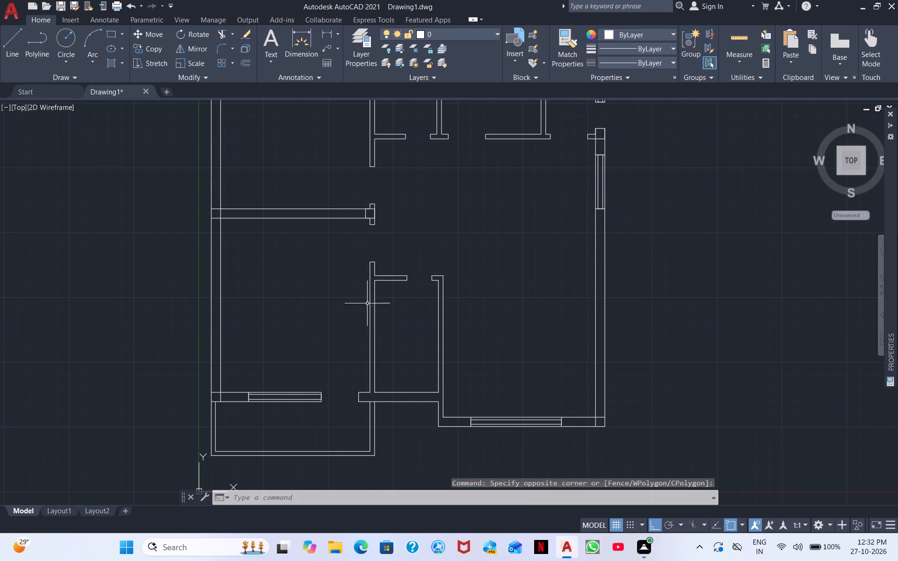
pyautogui.moveTo(486, 259); pyautogui.dragTo(729, 482, button='middle')
pyautogui.scroll(1, 684, 432)
pyautogui.moveTo(683, 432); pyautogui.dragTo(430, 422, button='middle')
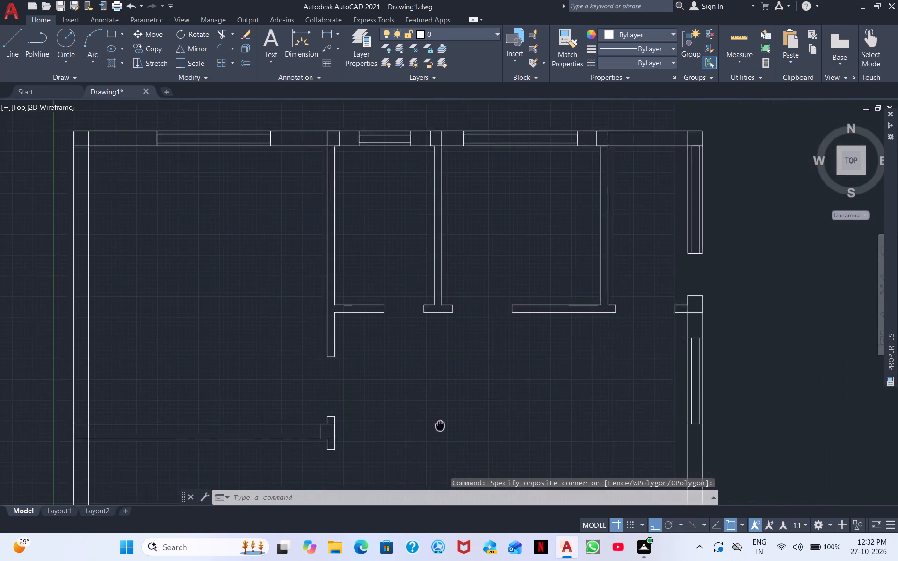
pyautogui.moveTo(430, 422); pyautogui.dragTo(419, 418, button='middle')
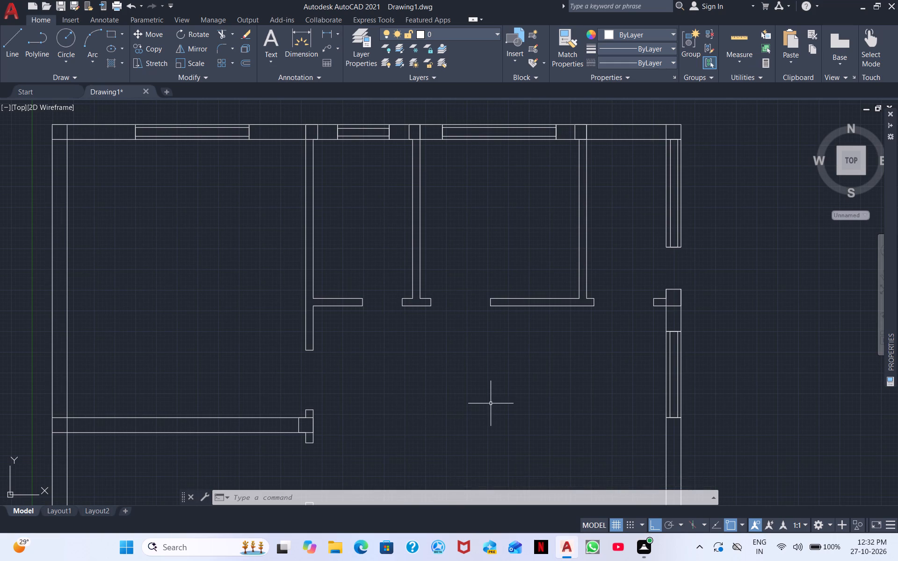
pyautogui.moveTo(404, 397); pyautogui.dragTo(485, 424, button='middle')
pyautogui.moveTo(592, 394); pyautogui.dragTo(597, 366, button='middle')
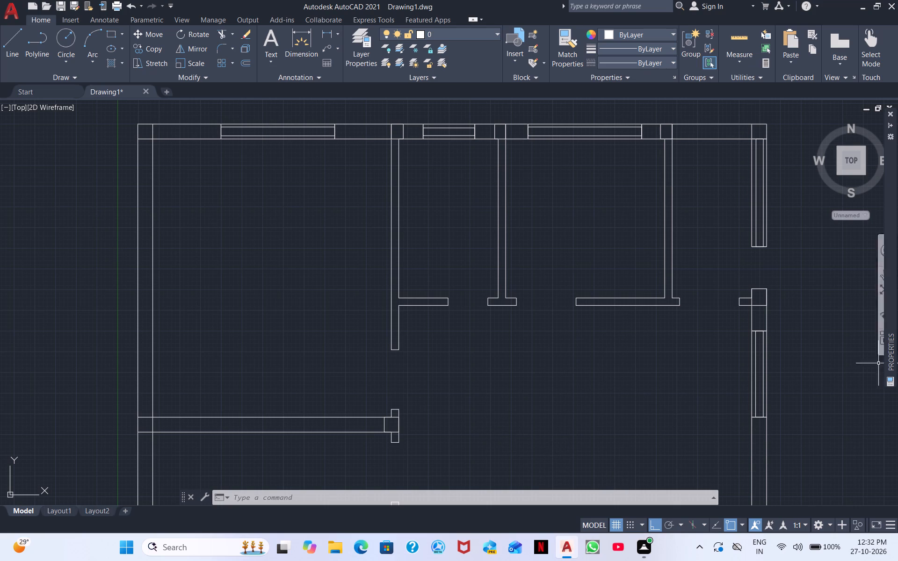
pyautogui.moveTo(565, 375); pyautogui.dragTo(649, 448, button='middle')
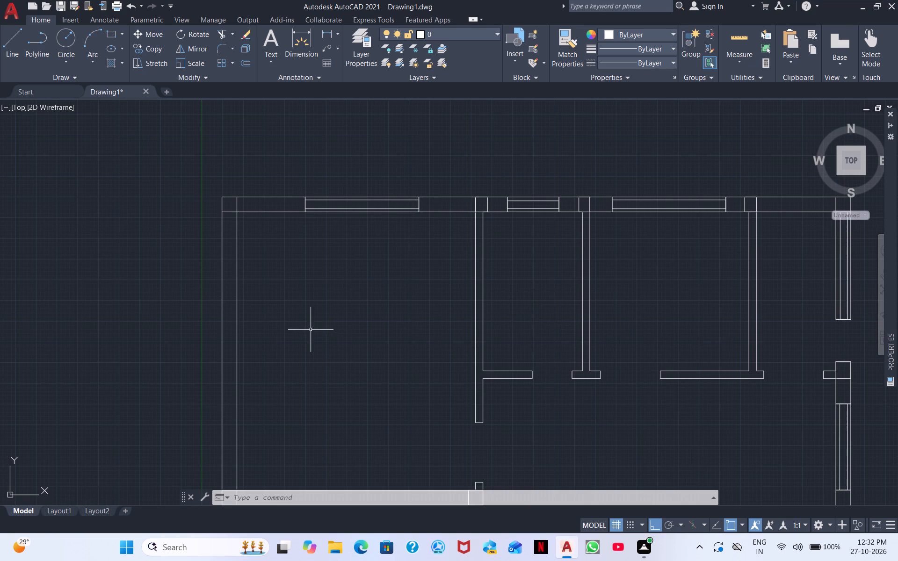
pyautogui.moveTo(356, 324); pyautogui.dragTo(445, 342, button='middle')
pyautogui.scroll(1, 445, 349)
pyautogui.scroll(-2, 463, 309)
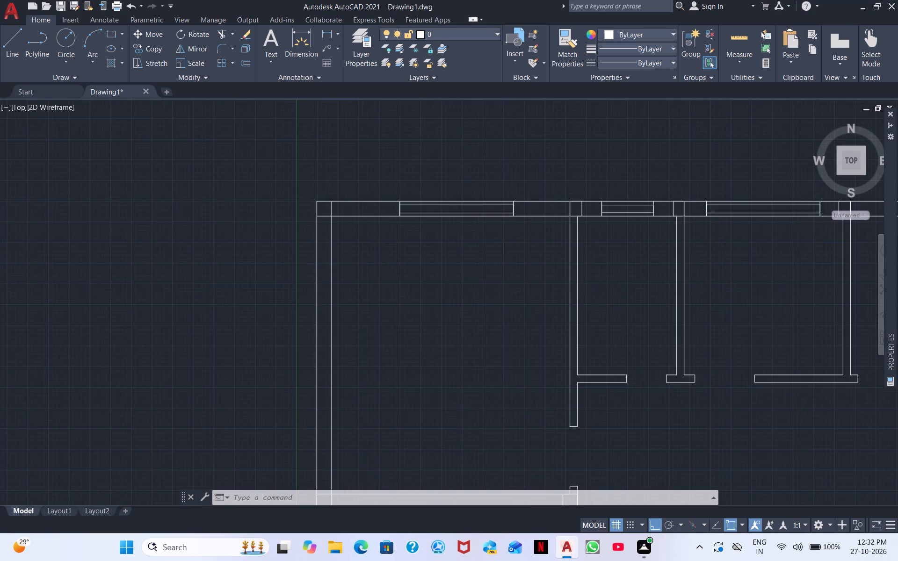
pyautogui.moveTo(476, 338); pyautogui.dragTo(449, 262, button='middle')
pyautogui.moveTo(467, 337); pyautogui.dragTo(441, 237, button='middle')
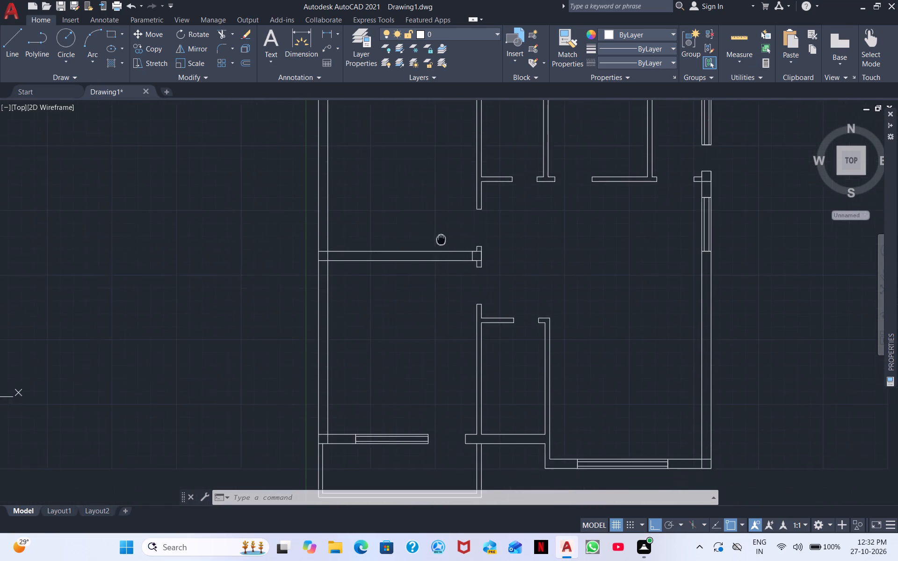
pyautogui.moveTo(441, 237); pyautogui.dragTo(440, 235, button='middle')
pyautogui.moveTo(427, 293); pyautogui.dragTo(432, 281, button='middle')
pyautogui.scroll(2, 432, 277)
pyautogui.moveTo(394, 295); pyautogui.dragTo(519, 412, button='middle')
pyautogui.scroll(-1, 519, 412)
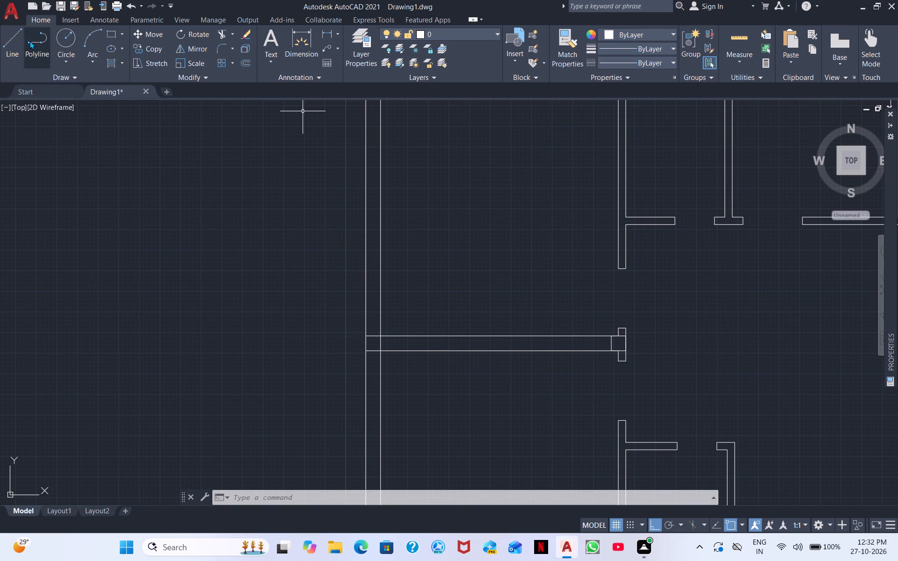
# Draw a rectangle in the northwest room, starting where the west wall's inner line meets the partition's north line.
pyautogui.click(110, 37)
pyautogui.scroll(2, 397, 356)
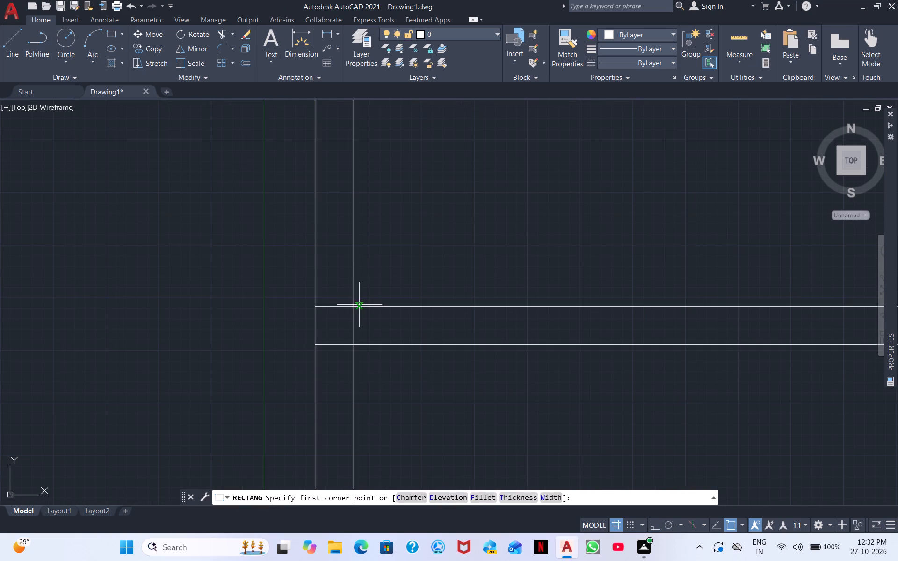
pyautogui.click(353, 304)
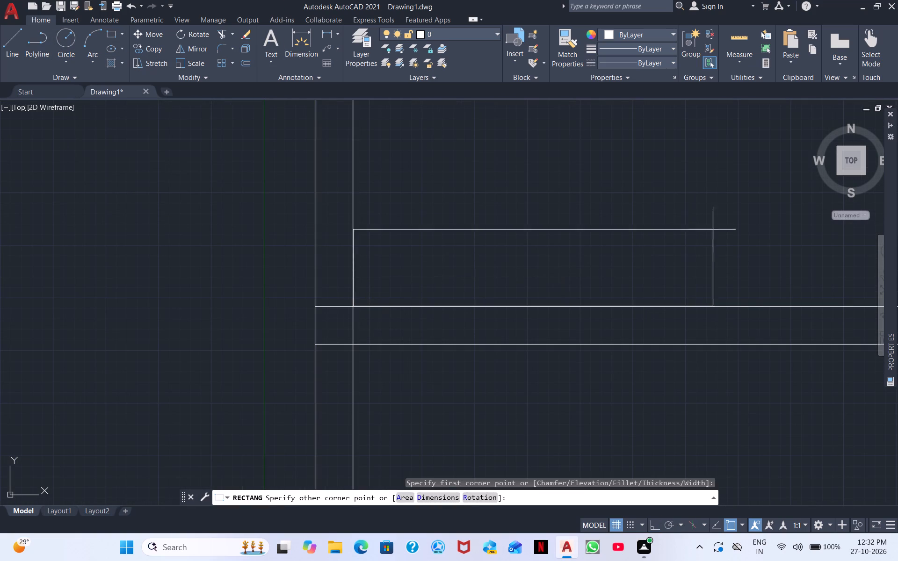
pyautogui.scroll(-1, 755, 206)
pyautogui.moveTo(755, 206); pyautogui.dragTo(669, 231, button='middle')
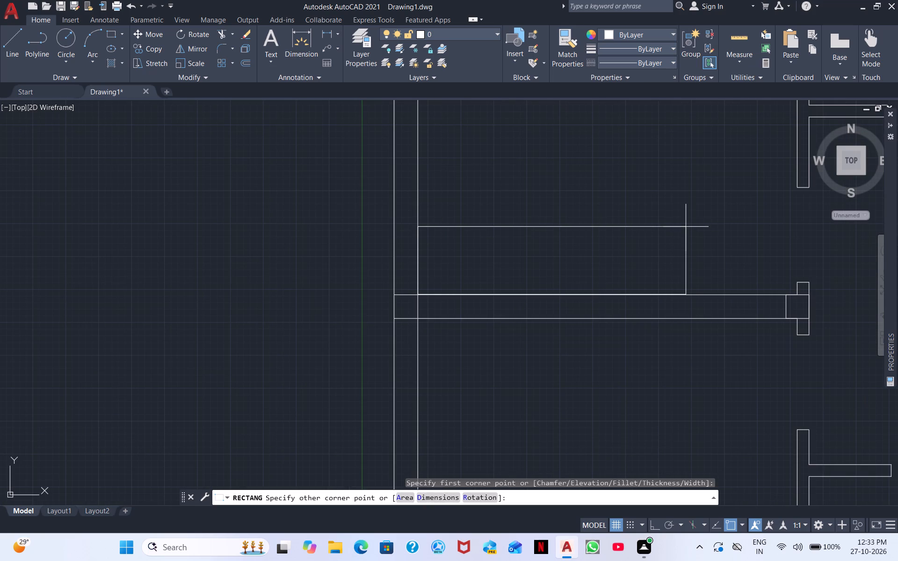
pyautogui.click(728, 197)
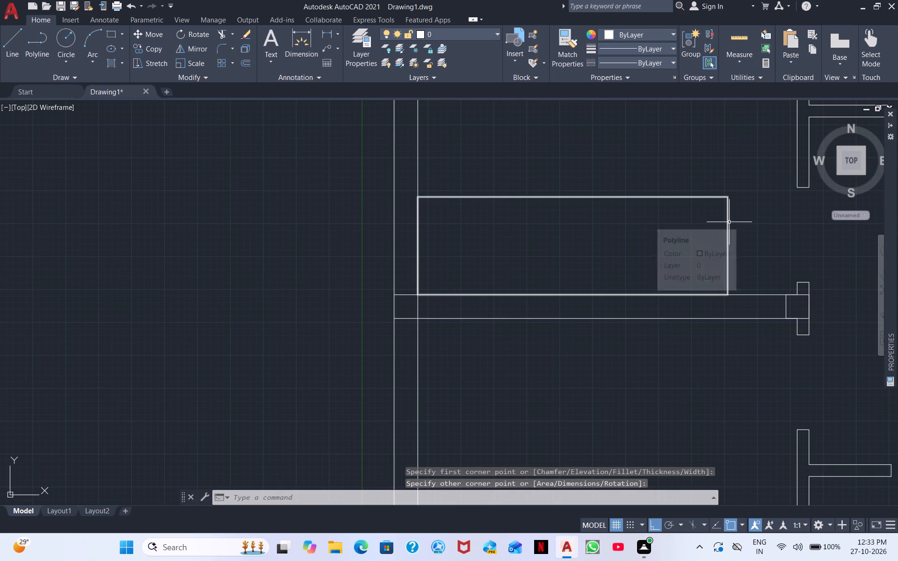
# Shrink the new rectangle by stretching its north edge about 11" south and its east edge roughly 2.5 feet west.
pyautogui.click(662, 198)
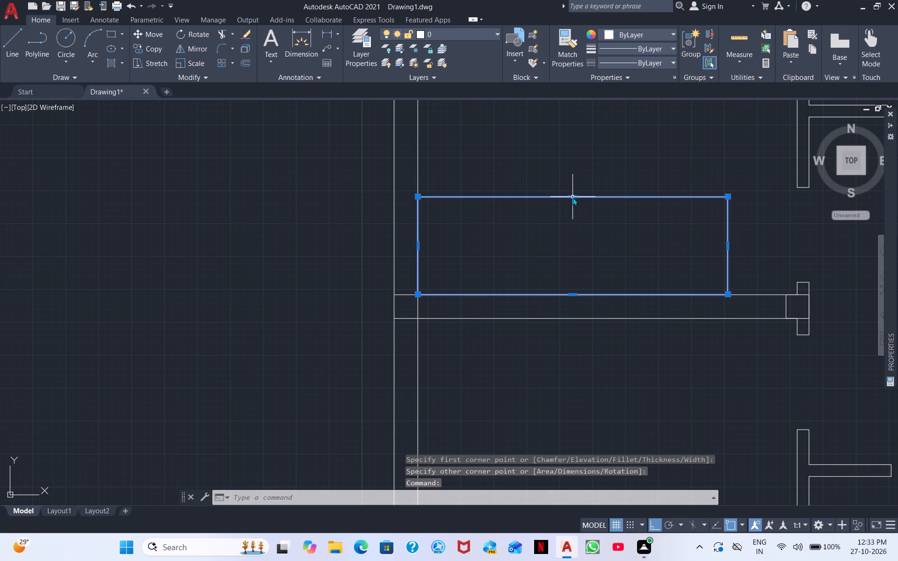
pyautogui.scroll(2, 572, 197)
pyautogui.moveTo(572, 197); pyautogui.dragTo(570, 225)
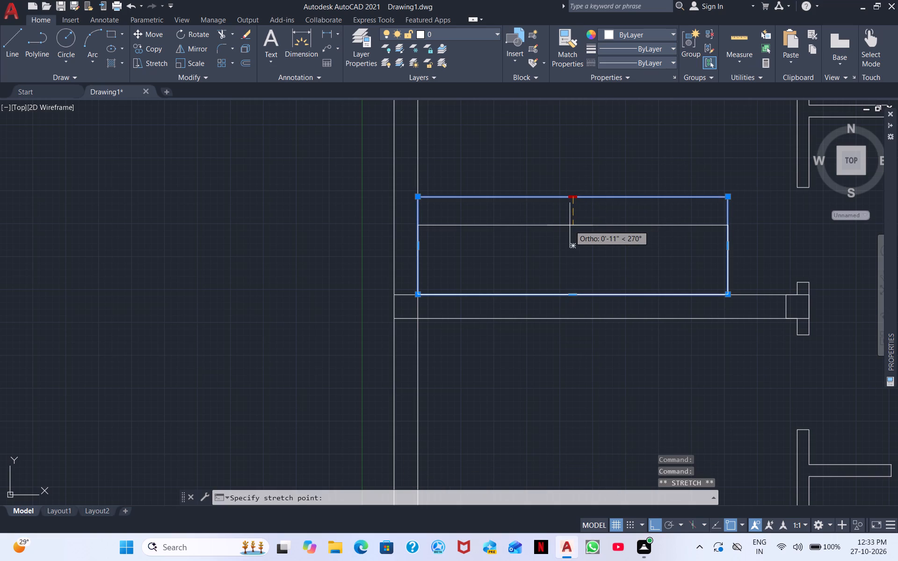
pyautogui.click(570, 225)
pyautogui.click(730, 262)
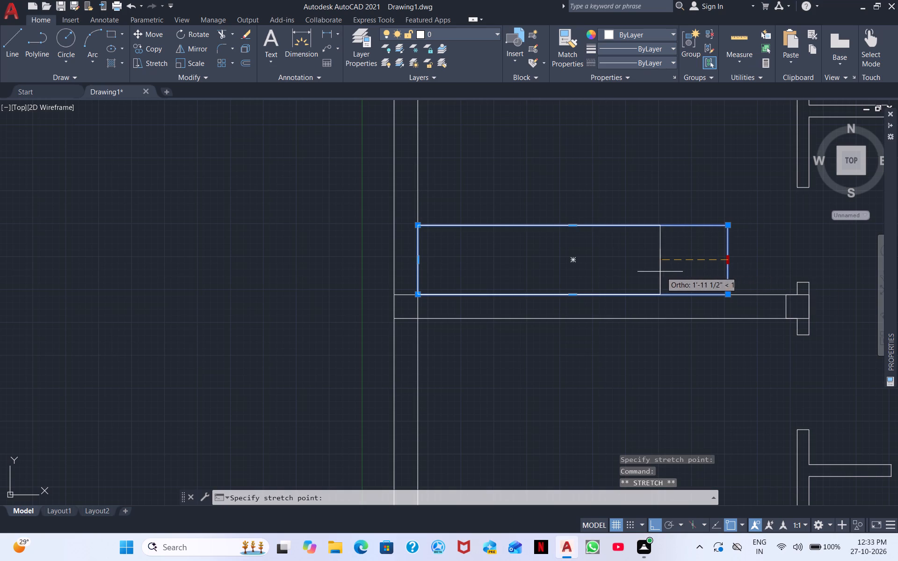
pyautogui.click(639, 271)
pyautogui.moveTo(510, 272); pyautogui.dragTo(642, 280, button='middle')
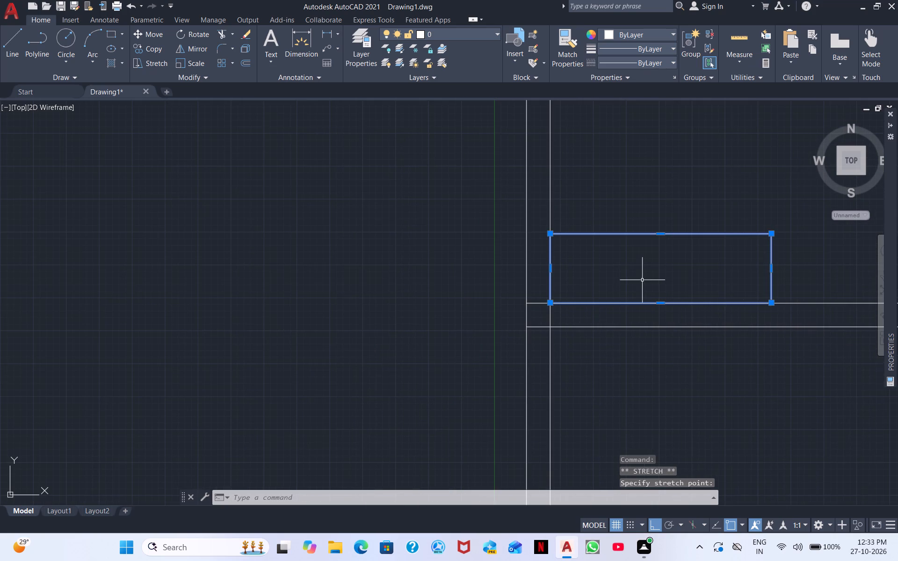
pyautogui.rightClick(641, 274)
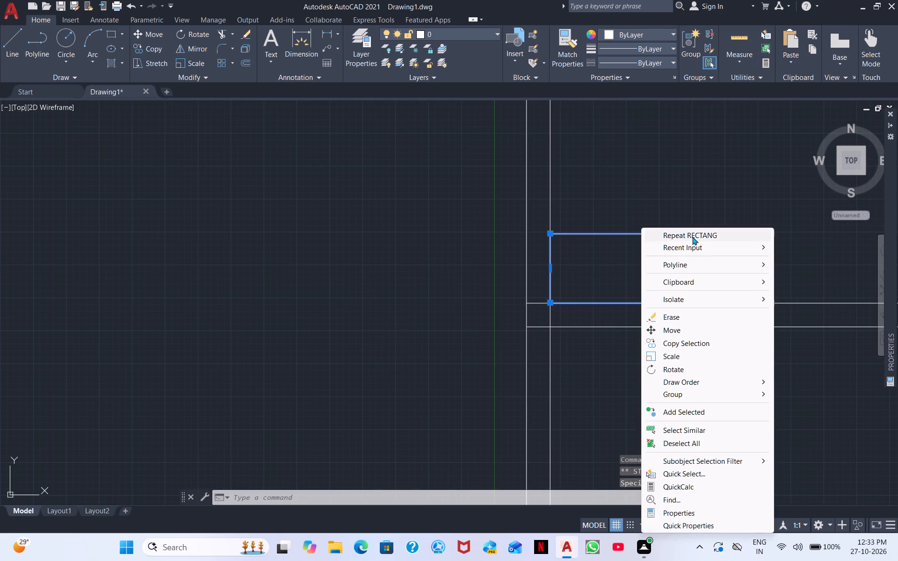
pyautogui.press('Escape')
pyautogui.press('Escape')
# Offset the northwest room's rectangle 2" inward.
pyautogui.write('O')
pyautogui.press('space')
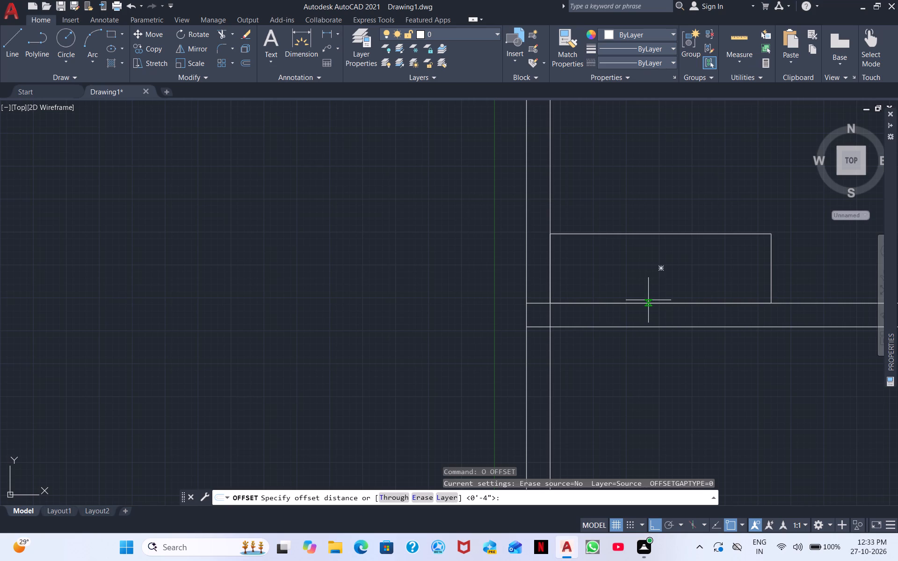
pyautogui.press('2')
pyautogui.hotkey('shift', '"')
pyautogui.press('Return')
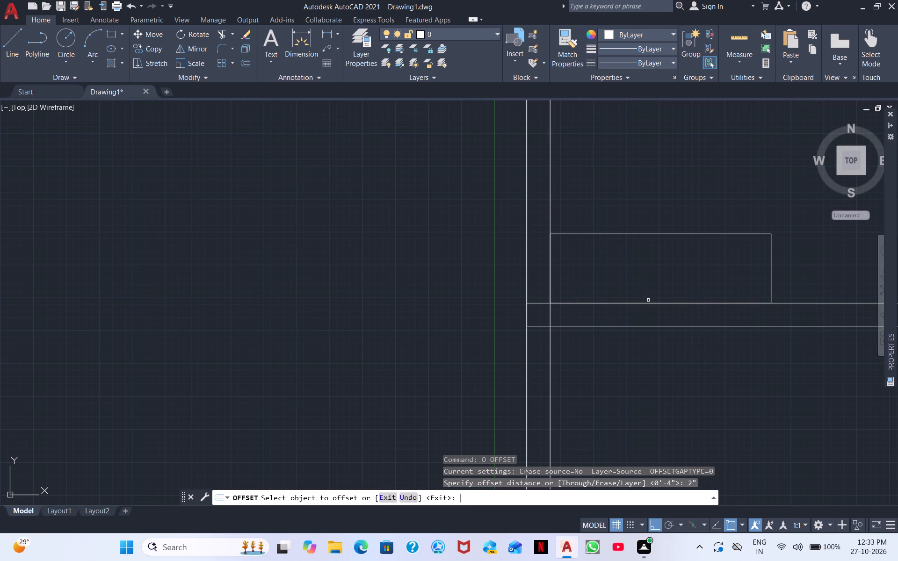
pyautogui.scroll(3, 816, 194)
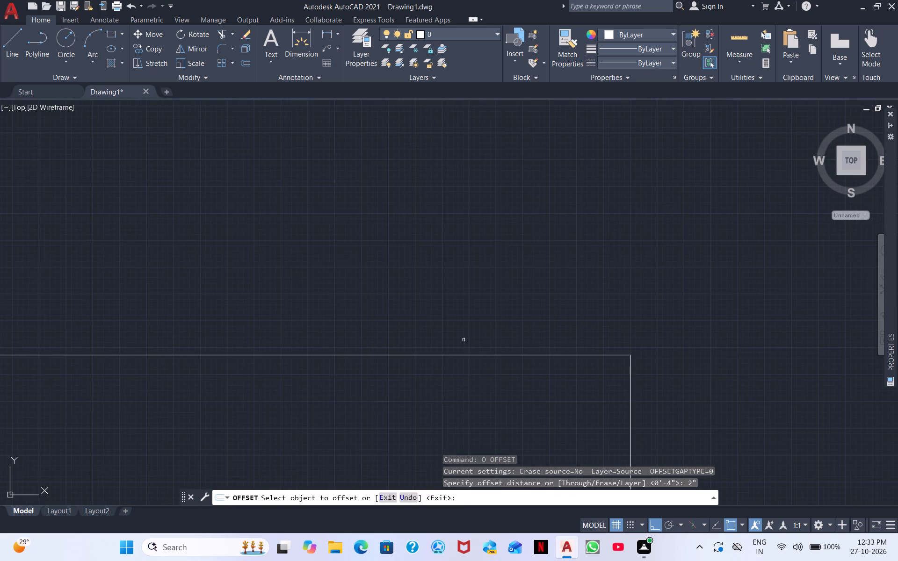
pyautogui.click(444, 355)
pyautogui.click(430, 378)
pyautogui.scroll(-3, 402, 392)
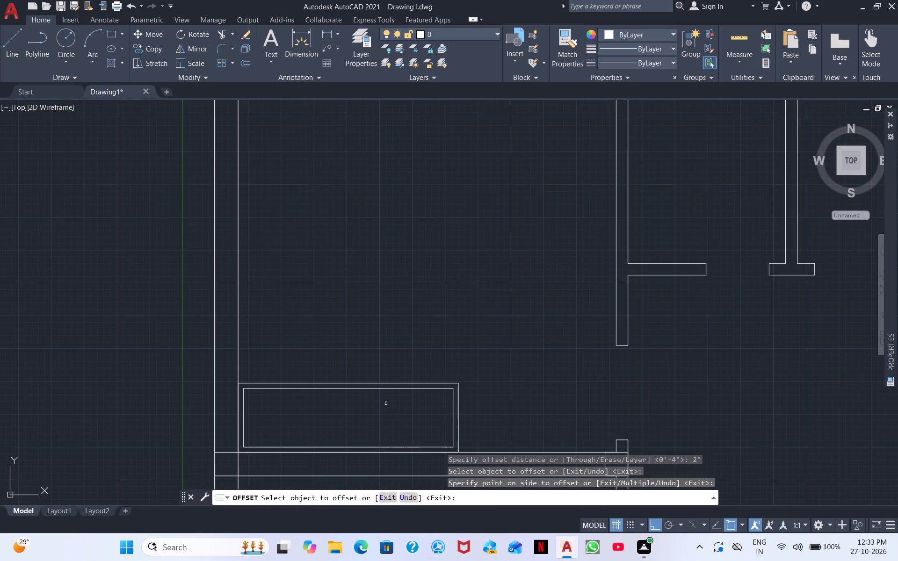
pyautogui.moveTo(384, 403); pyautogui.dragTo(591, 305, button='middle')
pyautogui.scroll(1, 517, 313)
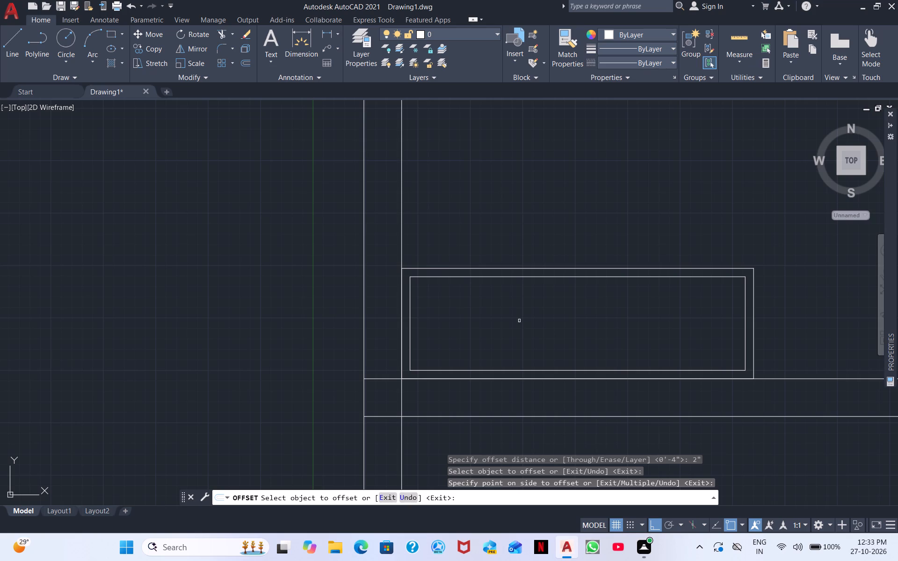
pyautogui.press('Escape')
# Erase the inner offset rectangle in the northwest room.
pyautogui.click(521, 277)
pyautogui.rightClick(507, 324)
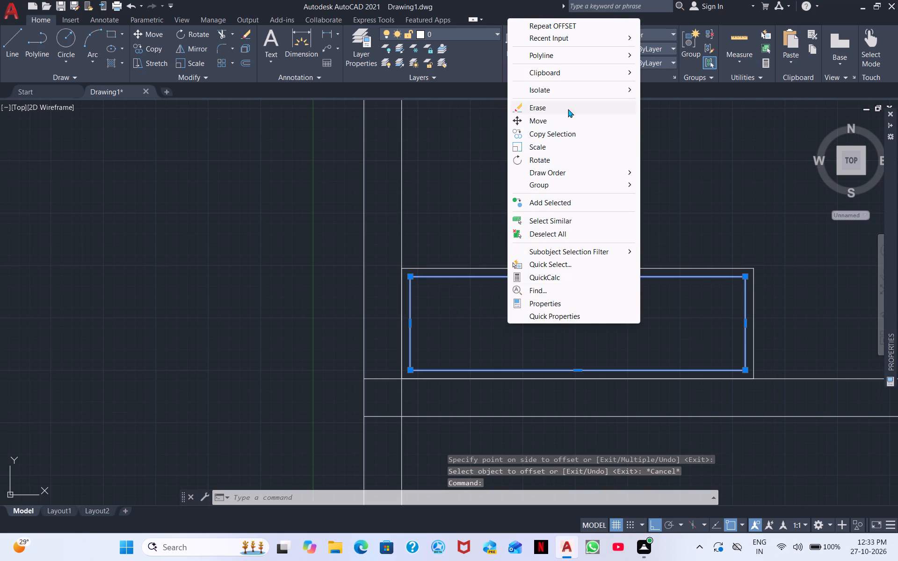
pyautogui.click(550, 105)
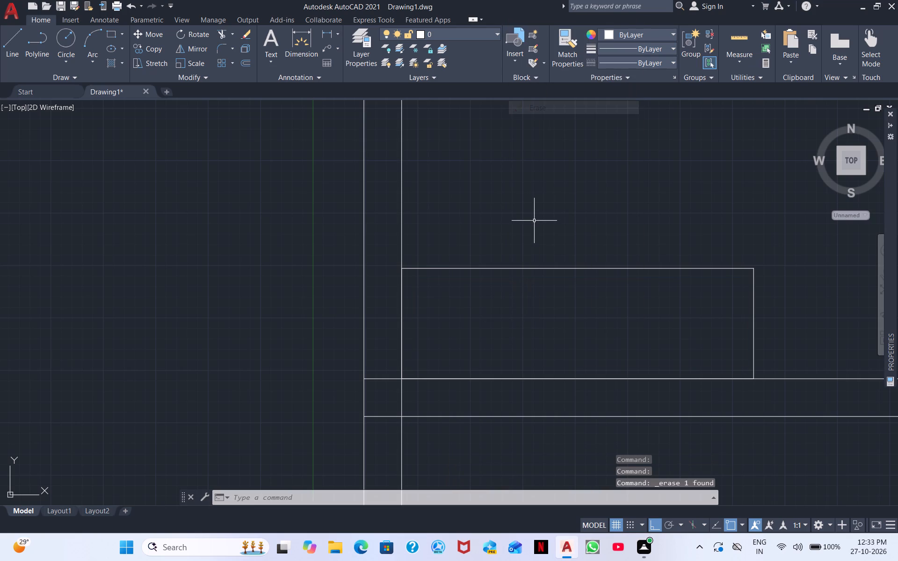
# Offset the northwest room's rectangle 3" inward.
pyautogui.write('O')
pyautogui.press('space')
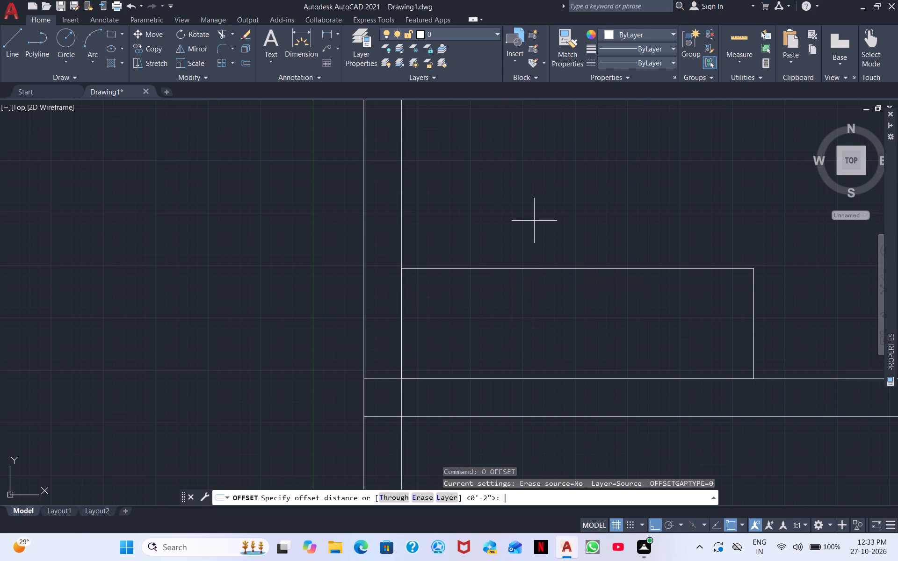
pyautogui.press('3')
pyautogui.hotkey('shift', '"')
pyautogui.press('Return')
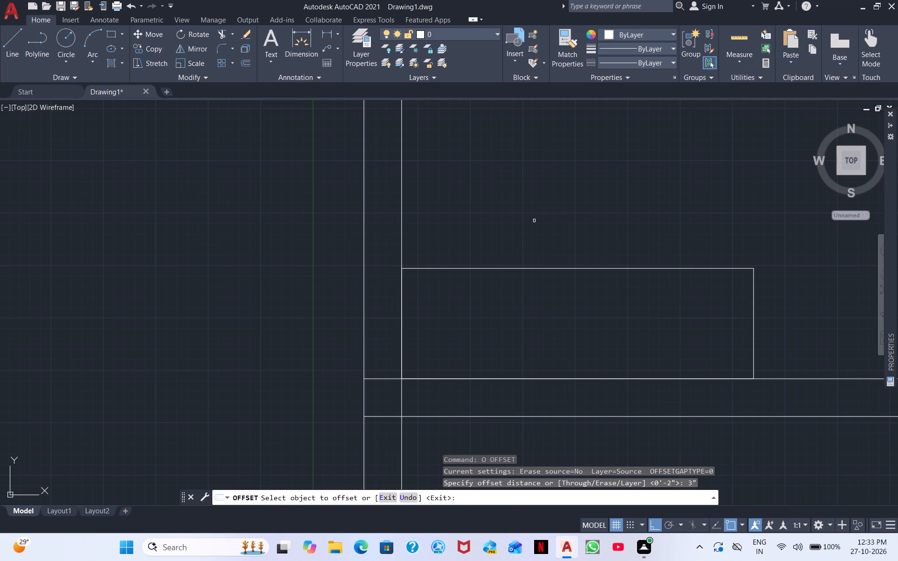
pyautogui.moveTo(552, 267); pyautogui.dragTo(549, 275)
pyautogui.click(528, 313)
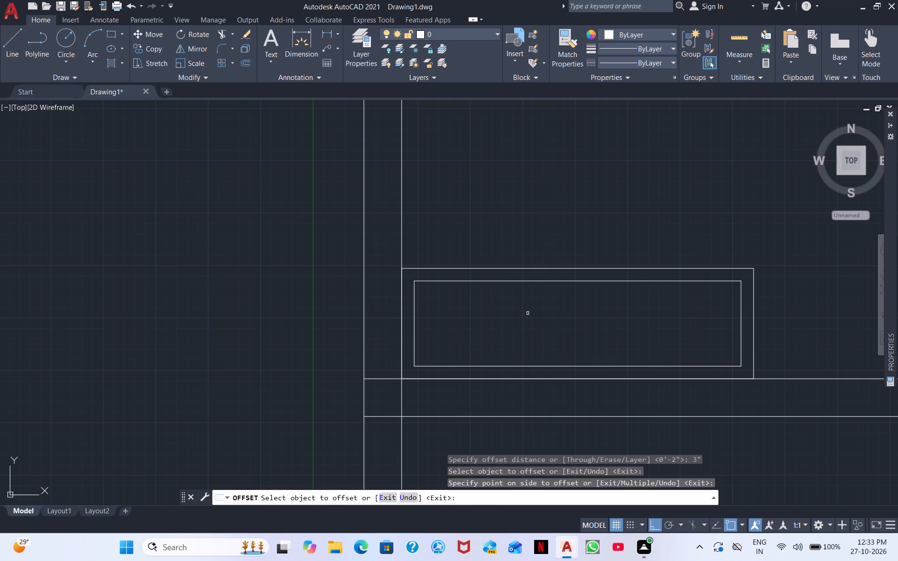
pyautogui.press('Escape')
# Offset the northwest room's outermost rectangle 1" inward, so the copy lies between it and the inner rectangle.
pyautogui.write('O')
pyautogui.press('space')
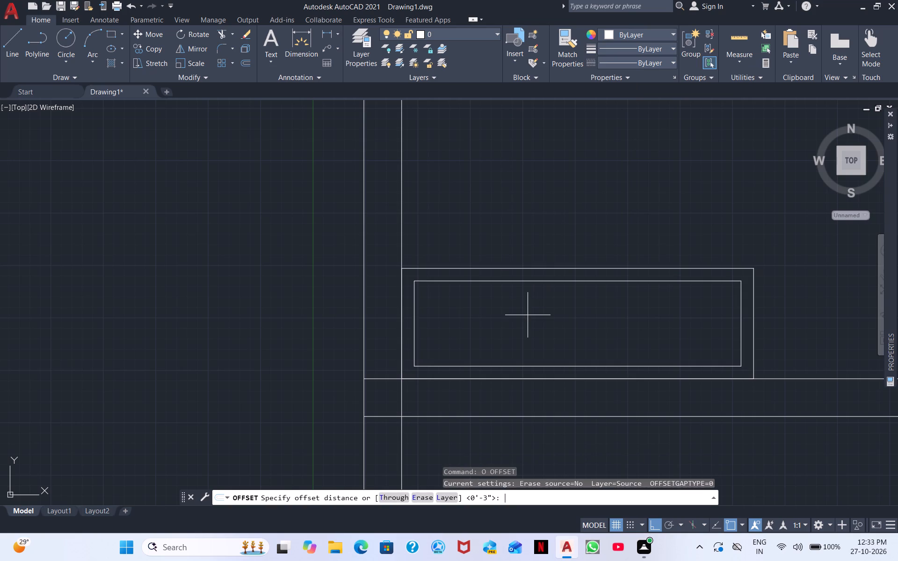
pyautogui.write('1"')
pyautogui.press('Return')
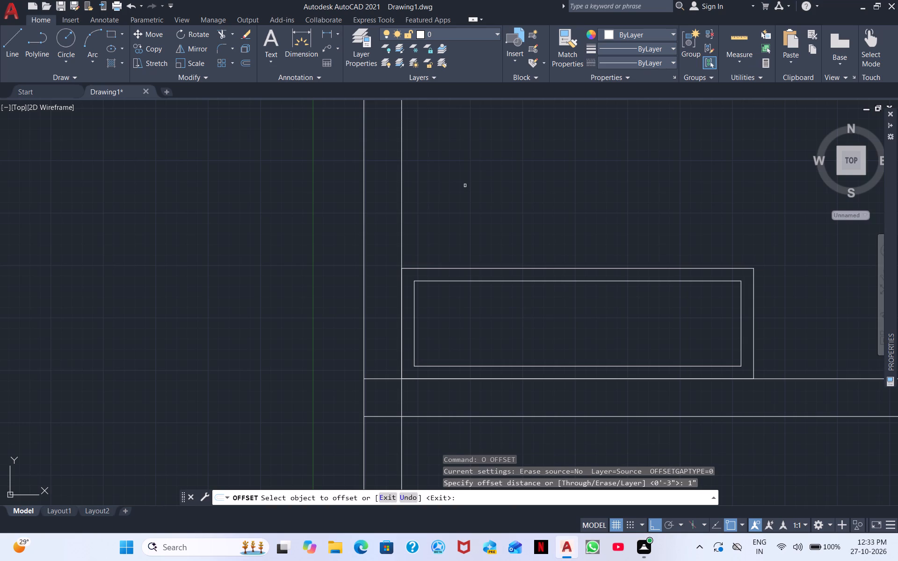
pyautogui.click(474, 269)
pyautogui.click(472, 272)
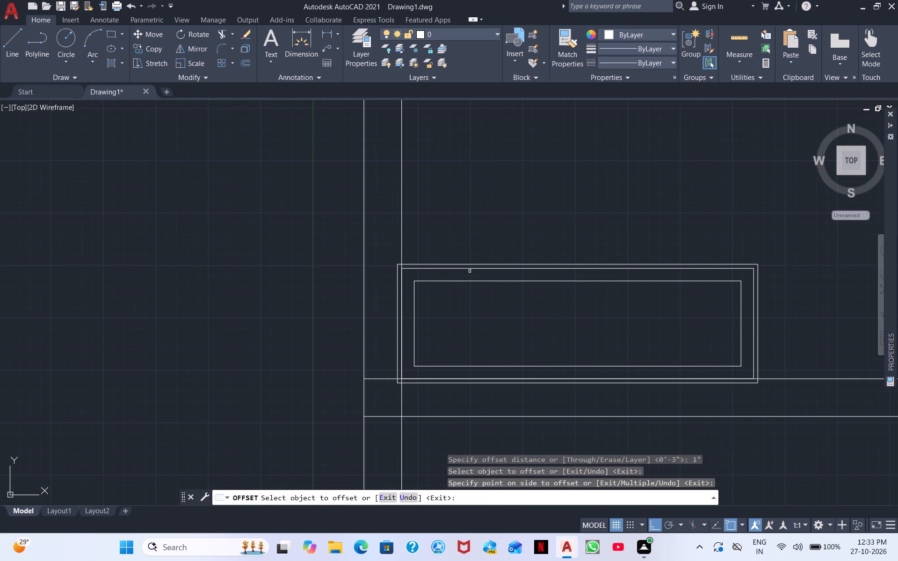
pyautogui.hotkey('ctrl', 'z')
pyautogui.click(470, 269)
pyautogui.click(470, 273)
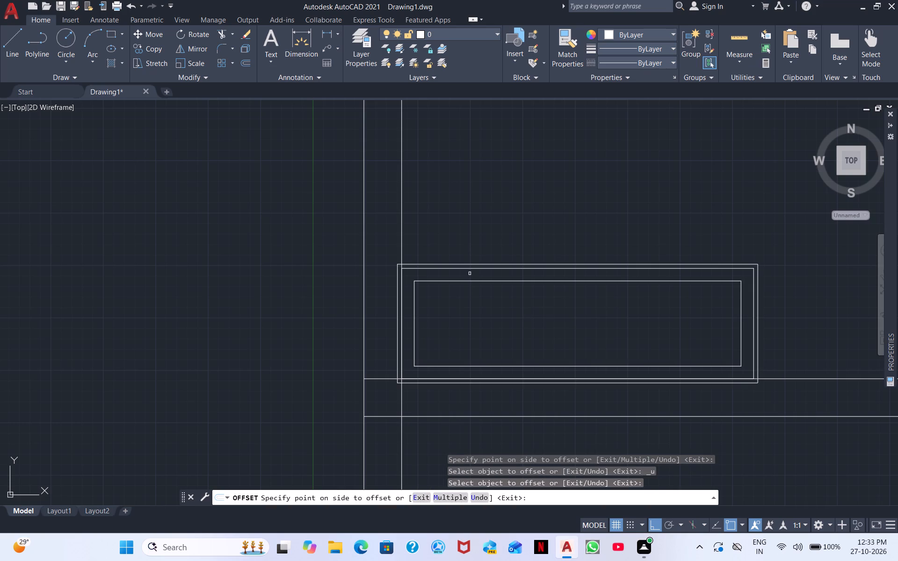
pyautogui.hotkey('ctrl', 'z')
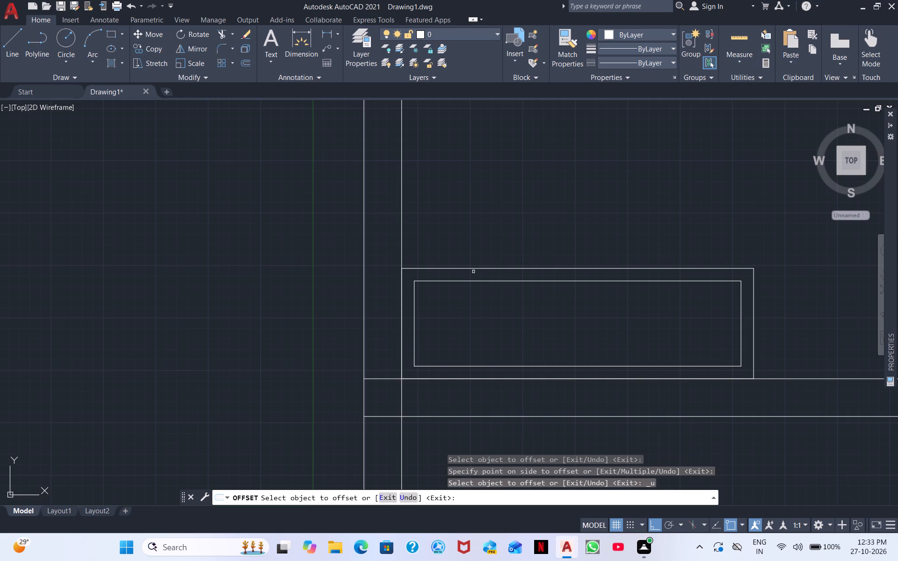
pyautogui.click(478, 269)
pyautogui.click(478, 272)
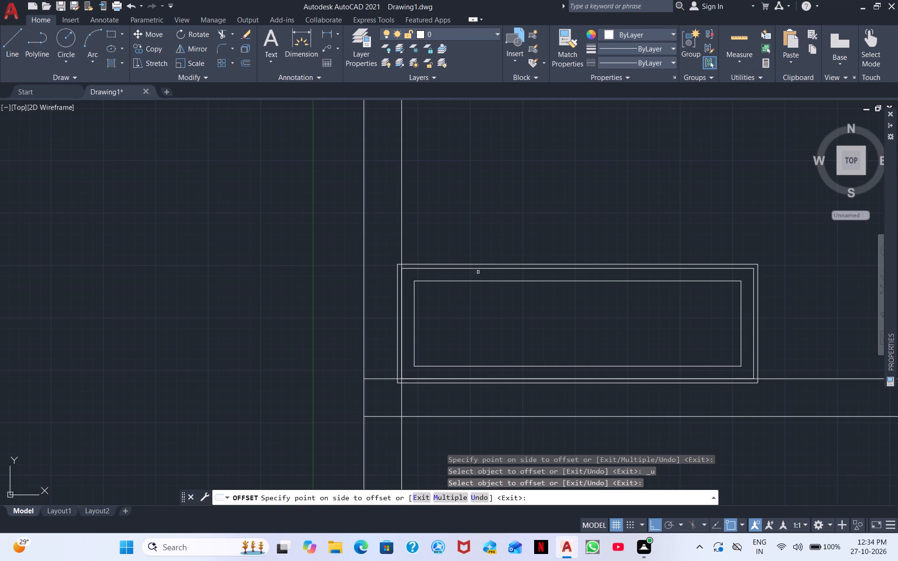
pyautogui.hotkey('ctrl', 'z')
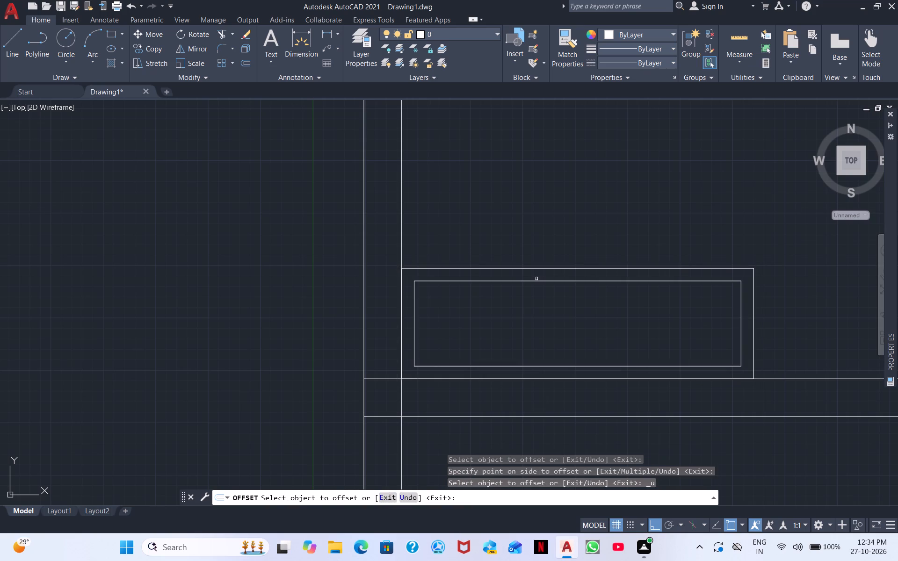
pyautogui.scroll(2, 536, 279)
pyautogui.click(539, 252)
pyautogui.click(538, 266)
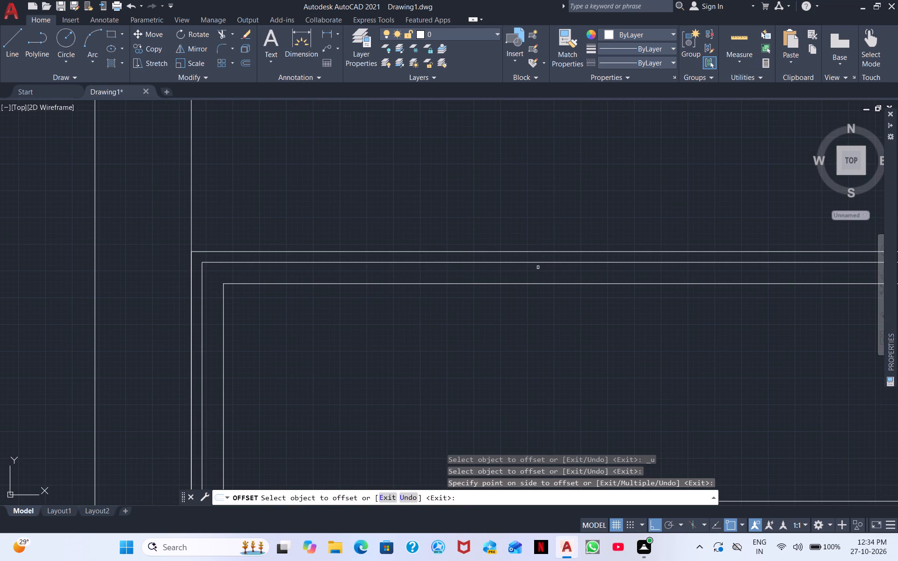
pyautogui.scroll(-1, 538, 268)
pyautogui.rightClick(565, 316)
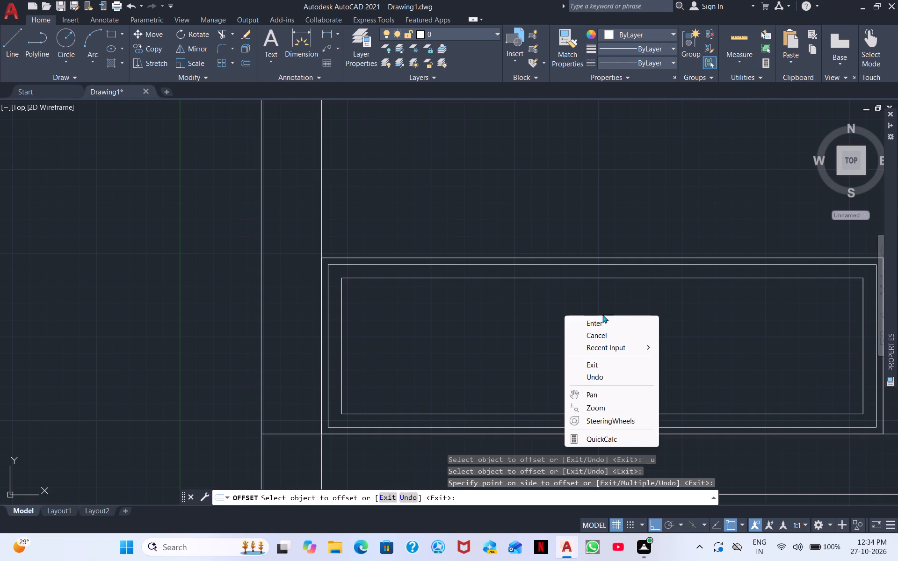
pyautogui.click(599, 320)
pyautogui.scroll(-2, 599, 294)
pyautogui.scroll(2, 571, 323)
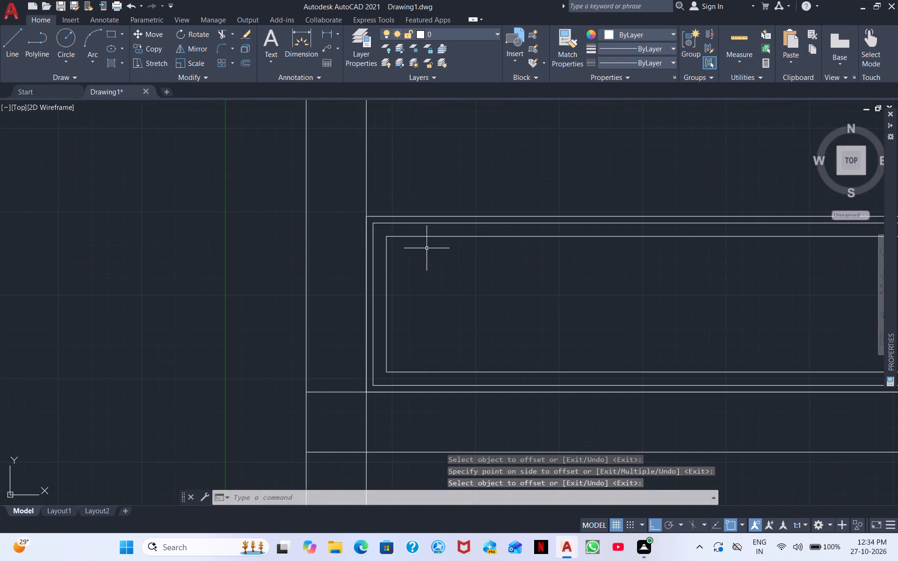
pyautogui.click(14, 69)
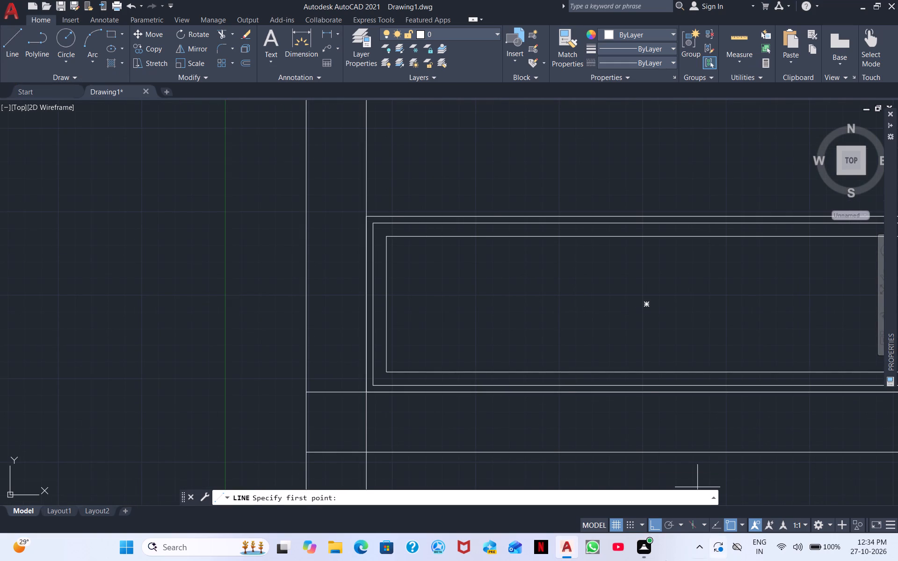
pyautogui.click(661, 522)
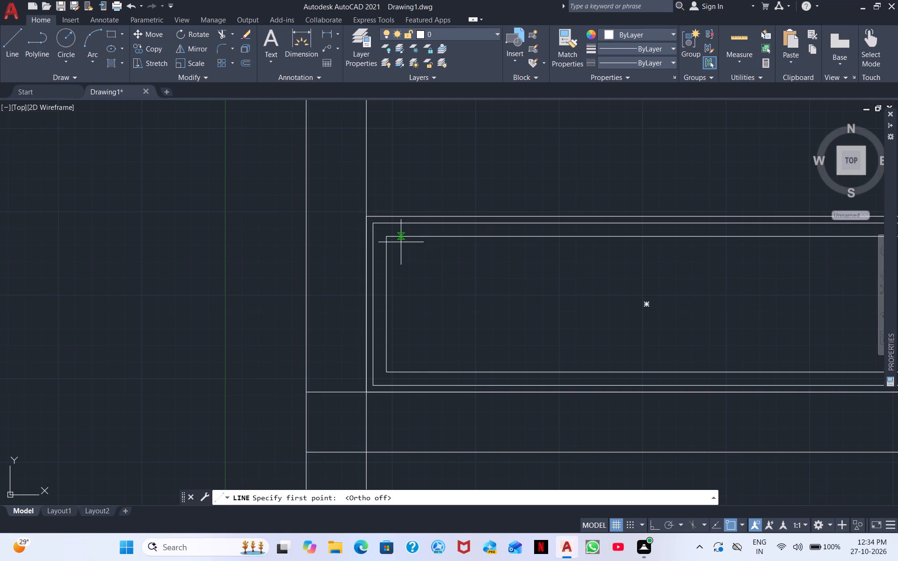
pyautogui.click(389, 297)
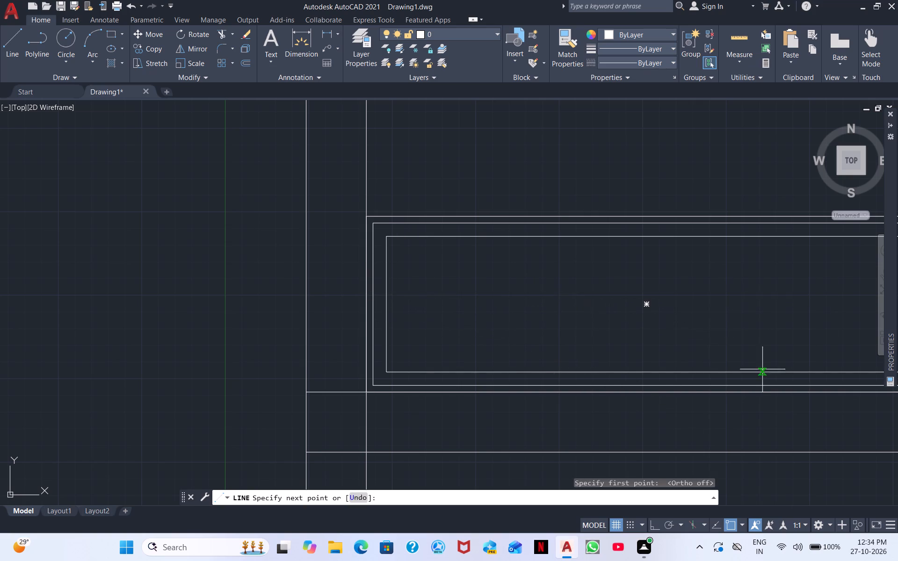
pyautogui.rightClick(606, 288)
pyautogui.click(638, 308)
# With Ortho on, draw a horizontal centreline across the innermost rectangle from its west edge's midpoint to its east edge.
pyautogui.rightClick(568, 327)
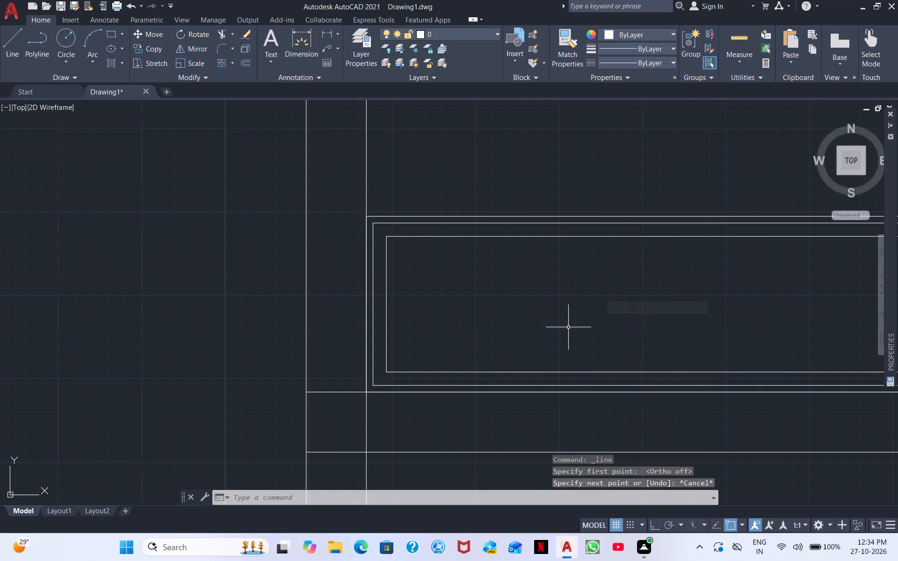
pyautogui.click(623, 110)
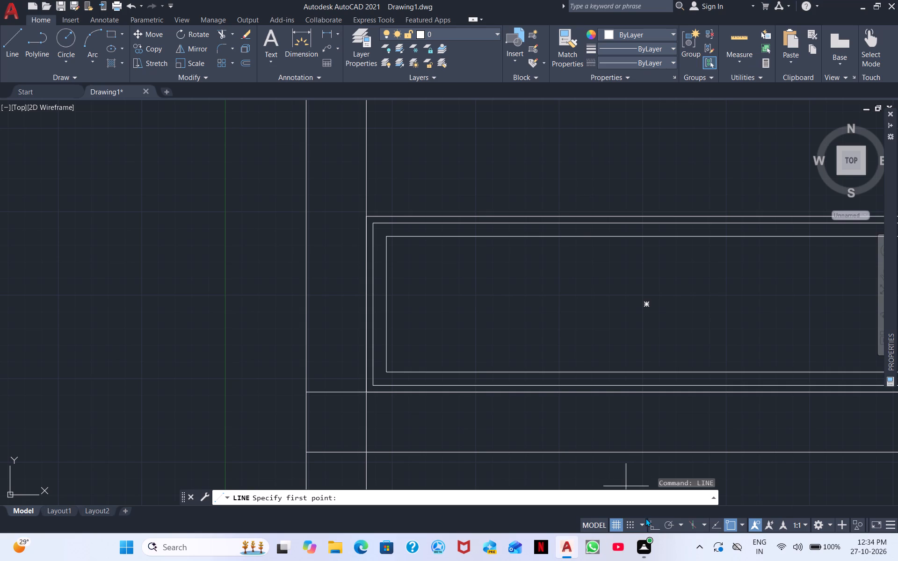
pyautogui.click(653, 521)
pyautogui.moveTo(383, 307); pyautogui.dragTo(411, 307)
pyautogui.moveTo(825, 317); pyautogui.dragTo(409, 308, button='middle')
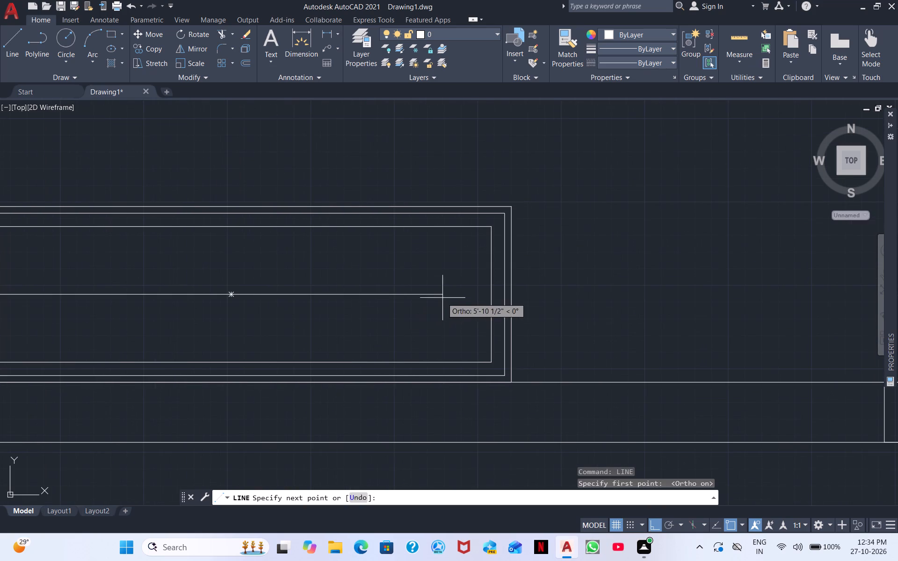
pyautogui.click(493, 293)
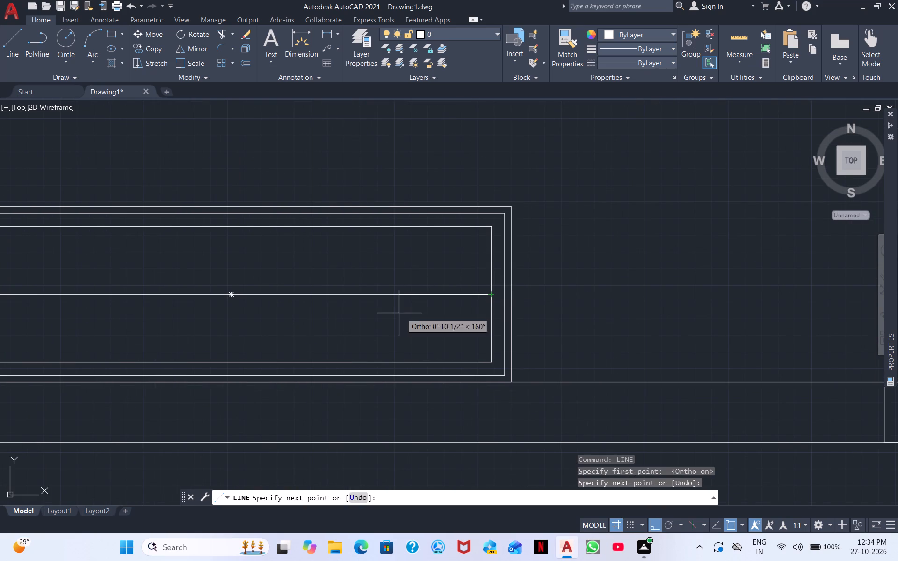
pyautogui.rightClick(389, 313)
pyautogui.click(440, 319)
# With Ortho off, draw a steep slanted line crossing the centreline near the west end of the innermost rectangle.
pyautogui.moveTo(249, 272); pyautogui.dragTo(707, 396, button='middle')
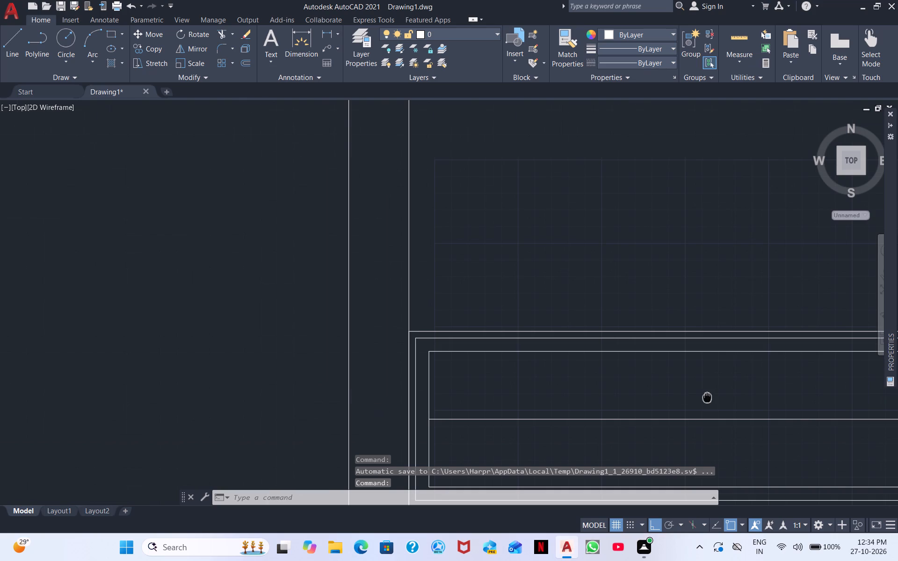
pyautogui.rightClick(693, 407)
pyautogui.click(719, 200)
pyautogui.moveTo(450, 439); pyautogui.dragTo(456, 436, button='middle')
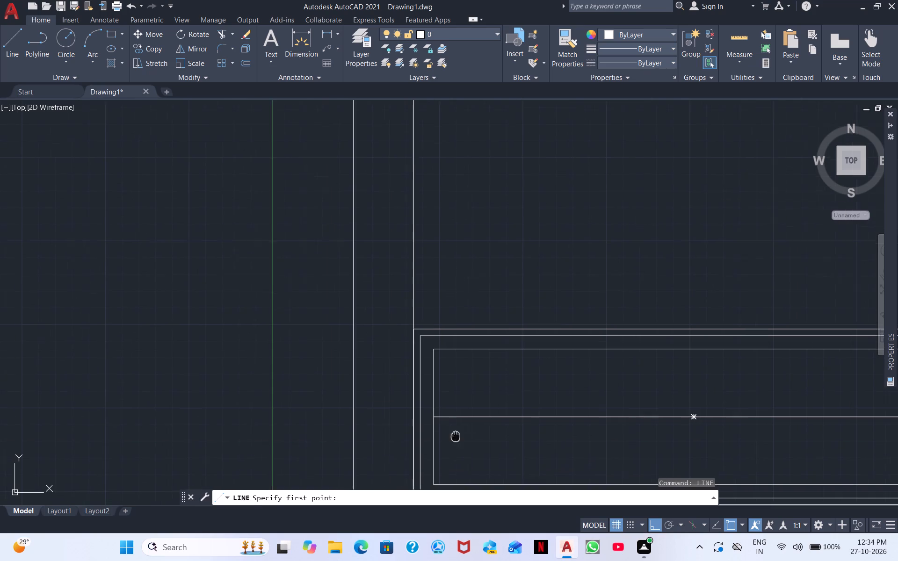
pyautogui.moveTo(456, 436); pyautogui.dragTo(420, 342, button='middle')
pyautogui.moveTo(435, 276); pyautogui.dragTo(360, 392)
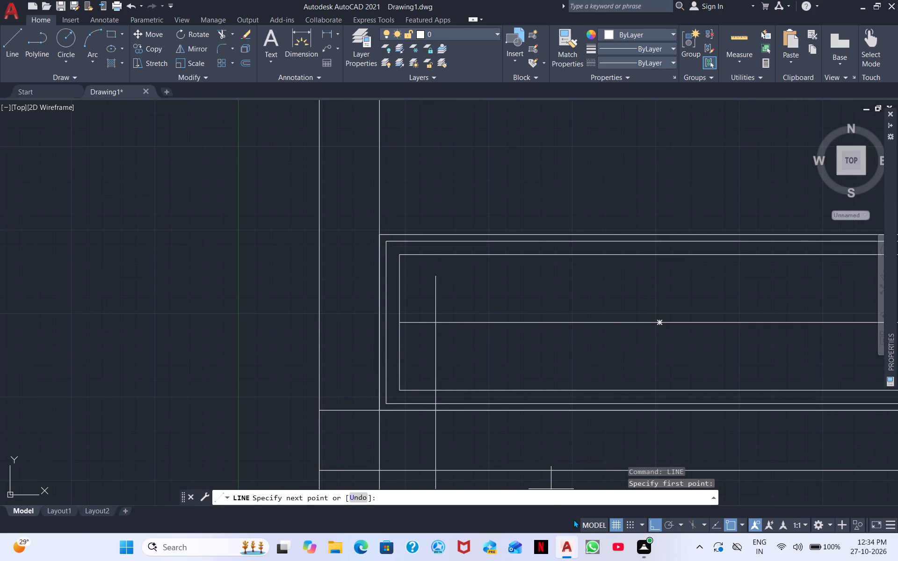
pyautogui.click(655, 526)
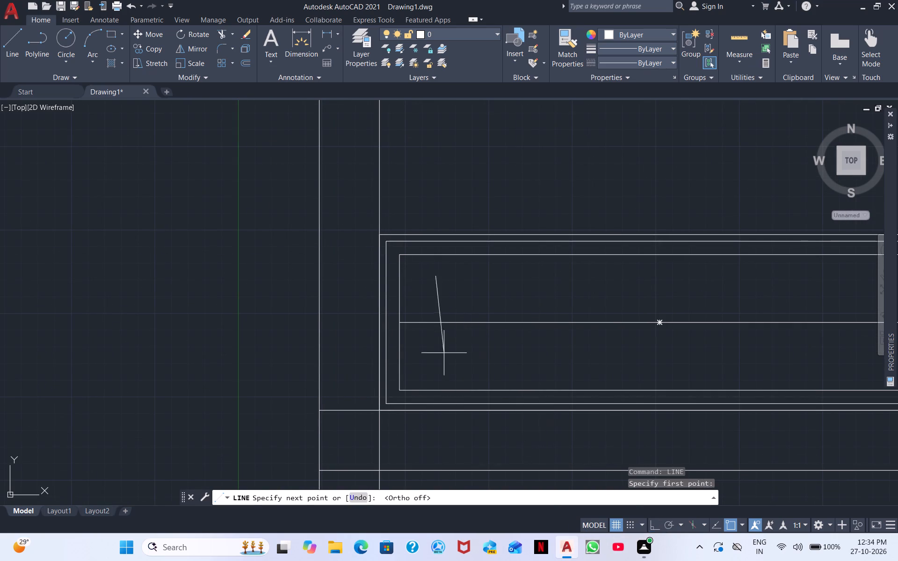
pyautogui.click(450, 373)
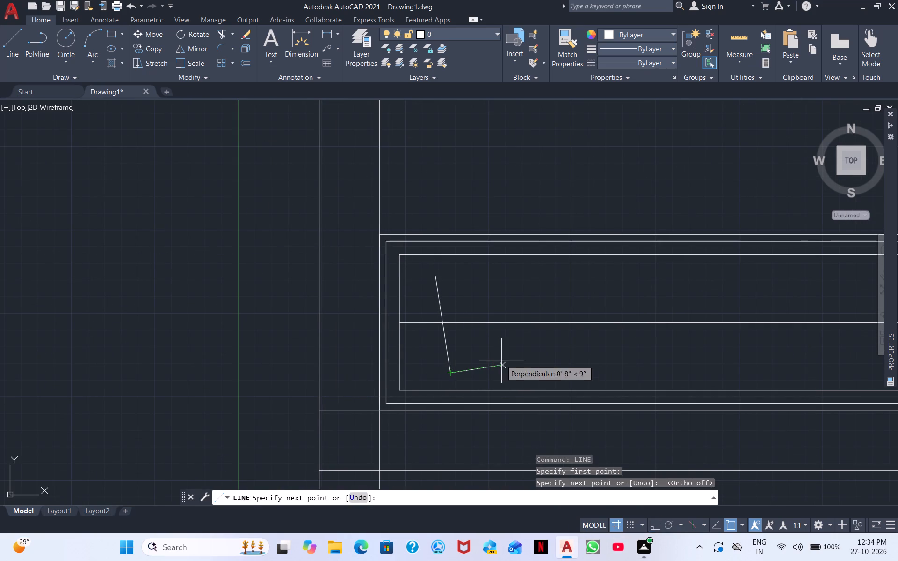
pyautogui.rightClick(501, 360)
pyautogui.click(517, 369)
# Draw two more slanted lines across the centreline, spaced eastward from the first slanted line.
pyautogui.rightClick(506, 359)
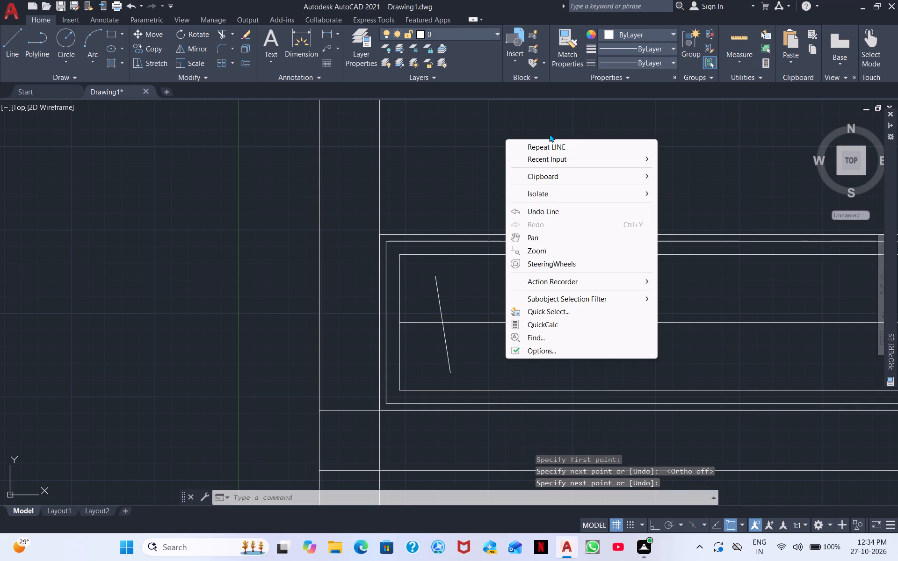
pyautogui.click(543, 148)
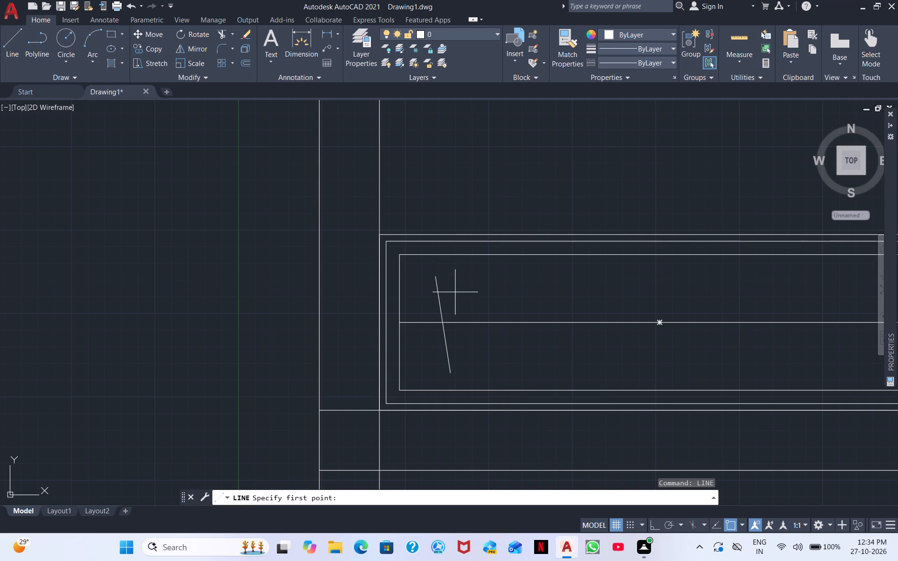
pyautogui.moveTo(463, 286); pyautogui.dragTo(486, 376)
pyautogui.click(486, 376)
pyautogui.rightClick(535, 350)
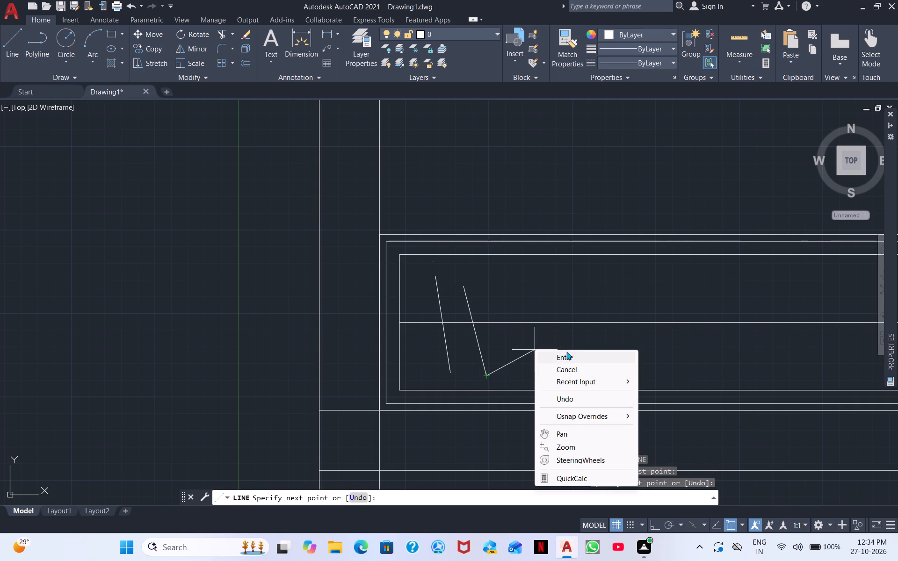
pyautogui.click(566, 352)
pyautogui.rightClick(566, 352)
pyautogui.click(614, 141)
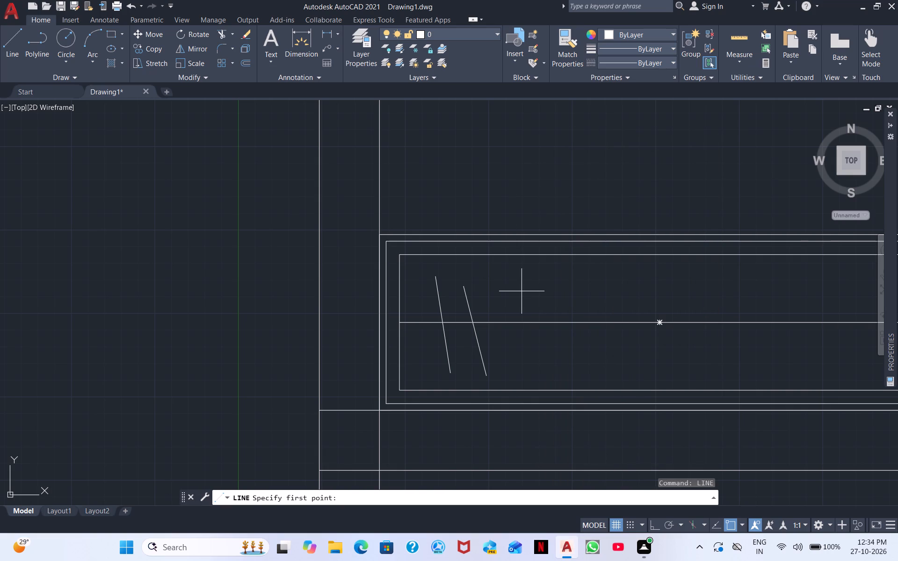
pyautogui.moveTo(503, 284); pyautogui.dragTo(508, 316)
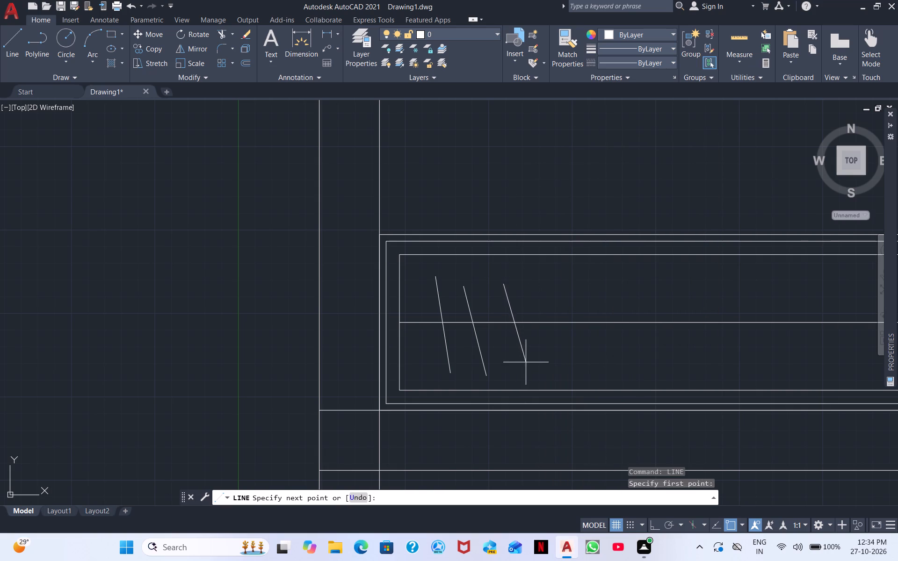
pyautogui.click(527, 361)
pyautogui.rightClick(534, 347)
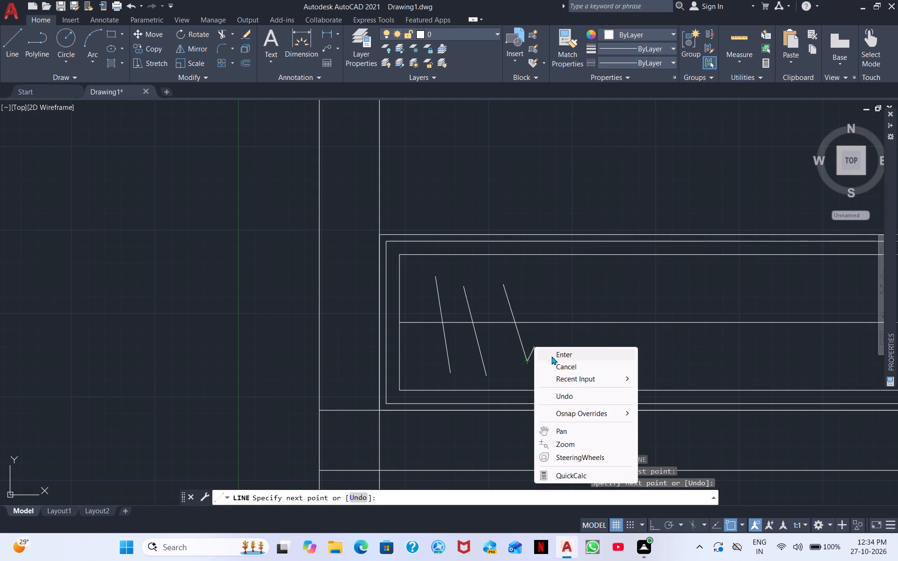
pyautogui.click(551, 356)
# Draw a fourth slanted line across the centreline, starting just east of the third line's top and meeting it near the bottom.
pyautogui.rightClick(531, 330)
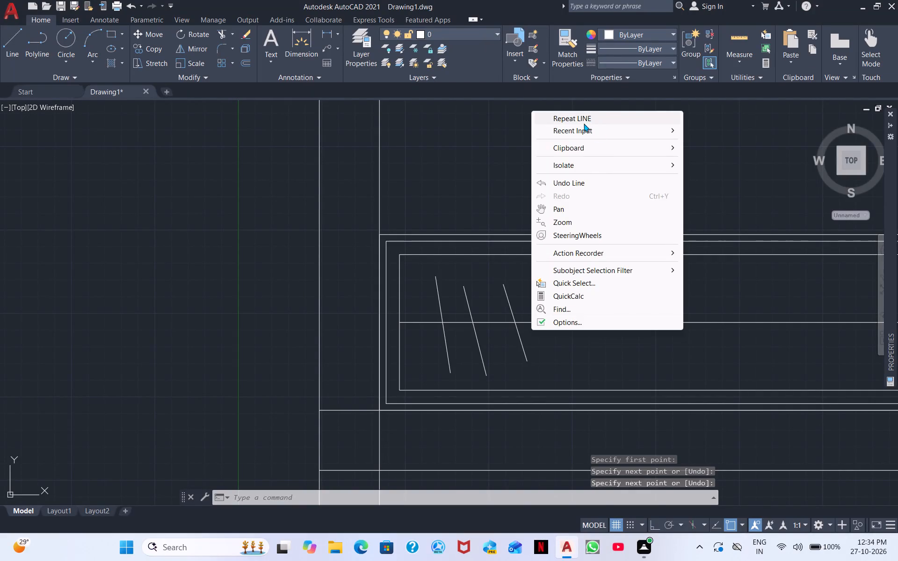
pyautogui.click(584, 123)
pyautogui.scroll(3, 497, 354)
pyautogui.moveTo(540, 305); pyautogui.dragTo(408, 520, button='middle')
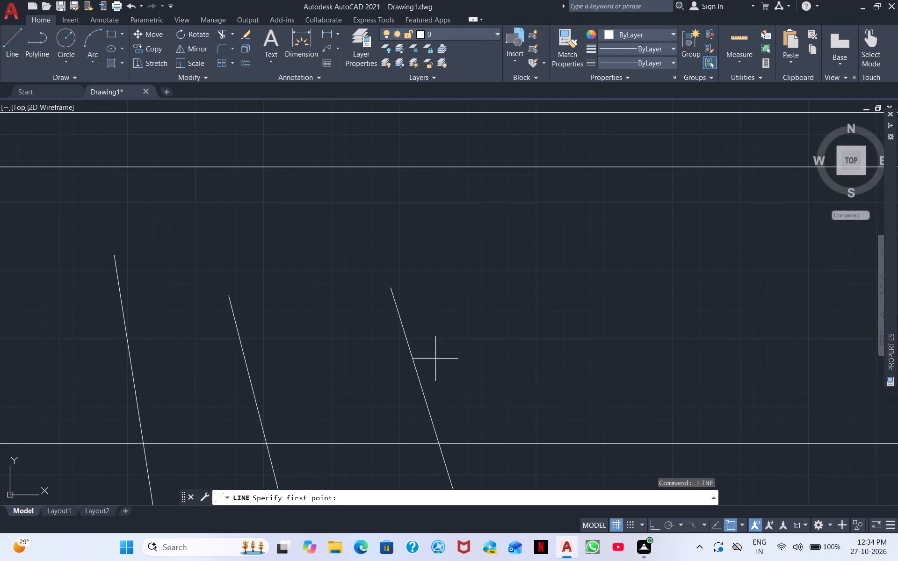
pyautogui.moveTo(416, 287); pyautogui.dragTo(416, 316)
pyautogui.moveTo(478, 507); pyautogui.dragTo(485, 422, button='middle')
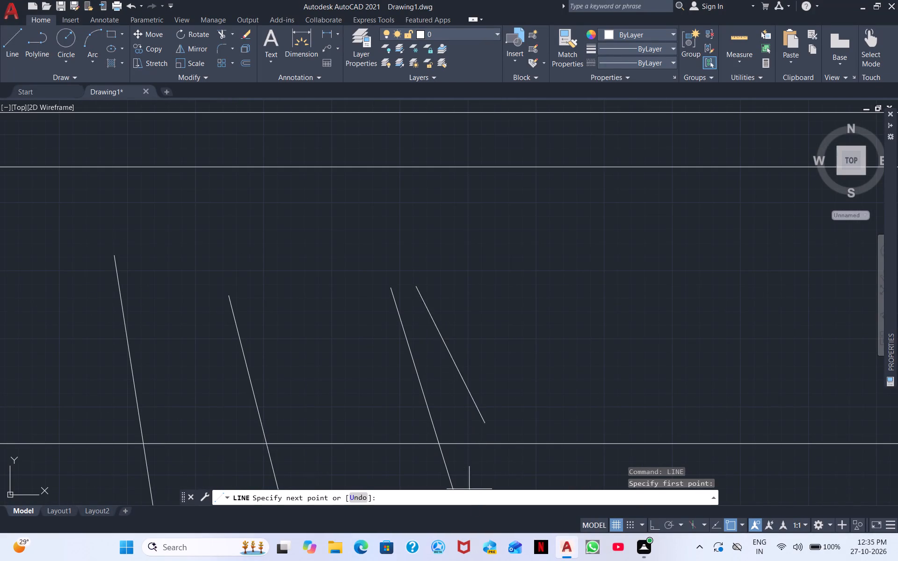
pyautogui.moveTo(485, 422); pyautogui.dragTo(485, 411, button='middle')
pyautogui.scroll(-1, 485, 411)
pyautogui.moveTo(477, 484); pyautogui.dragTo(472, 340, button='middle')
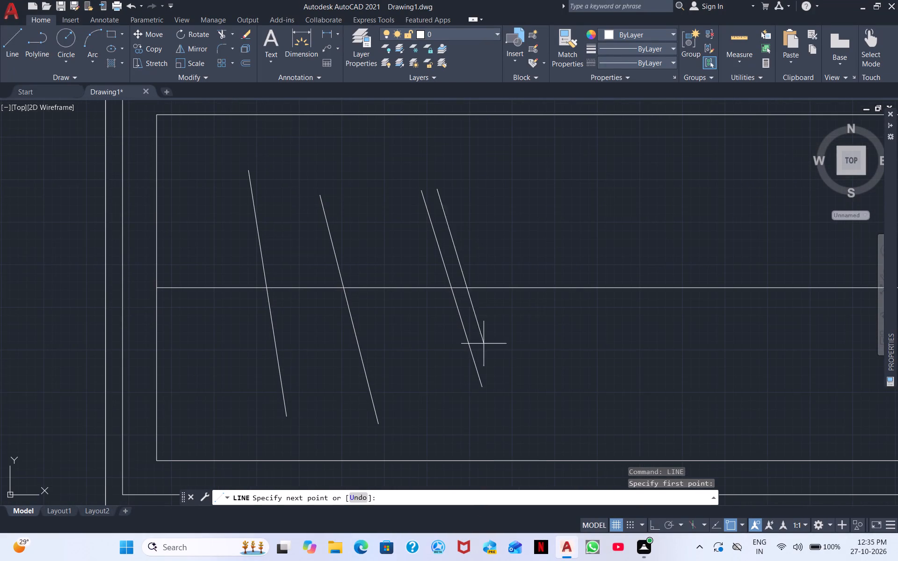
pyautogui.click(485, 406)
pyautogui.rightClick(518, 395)
pyautogui.click(541, 396)
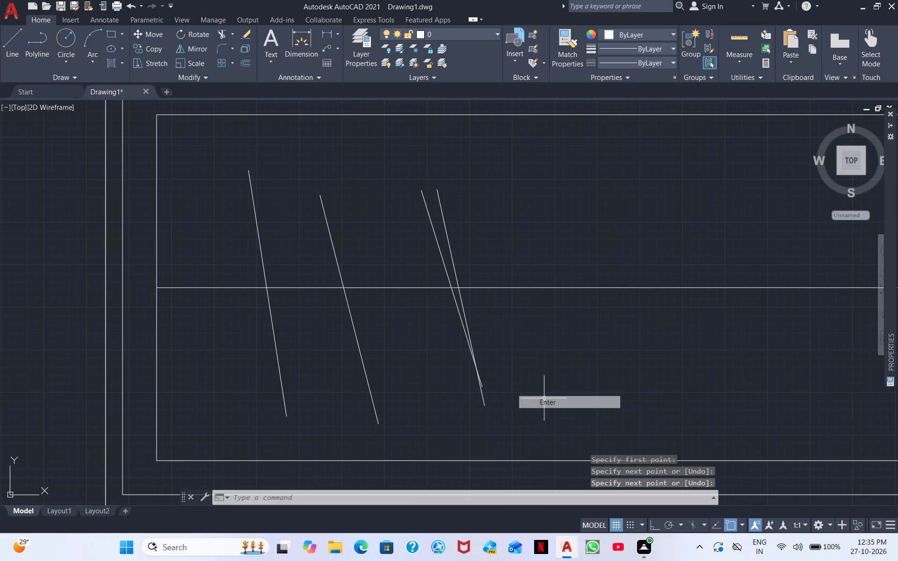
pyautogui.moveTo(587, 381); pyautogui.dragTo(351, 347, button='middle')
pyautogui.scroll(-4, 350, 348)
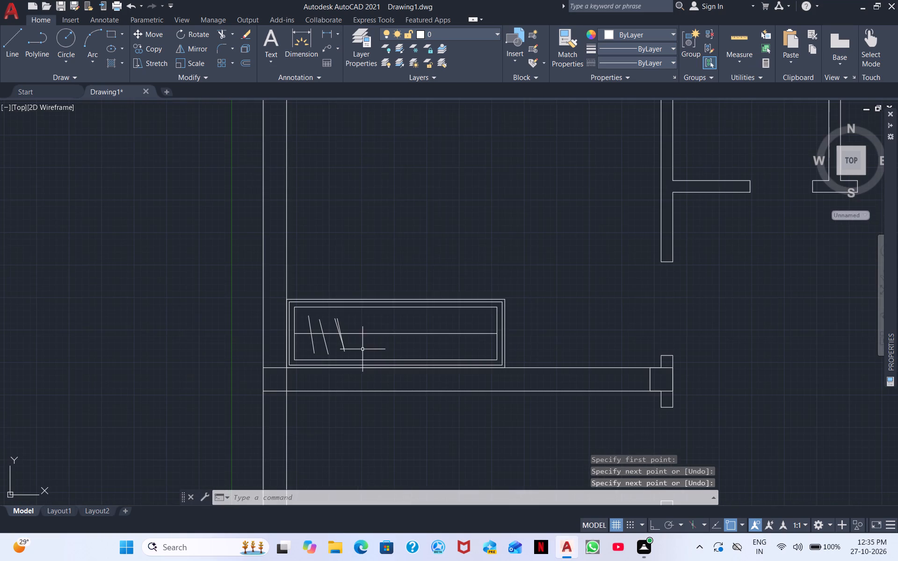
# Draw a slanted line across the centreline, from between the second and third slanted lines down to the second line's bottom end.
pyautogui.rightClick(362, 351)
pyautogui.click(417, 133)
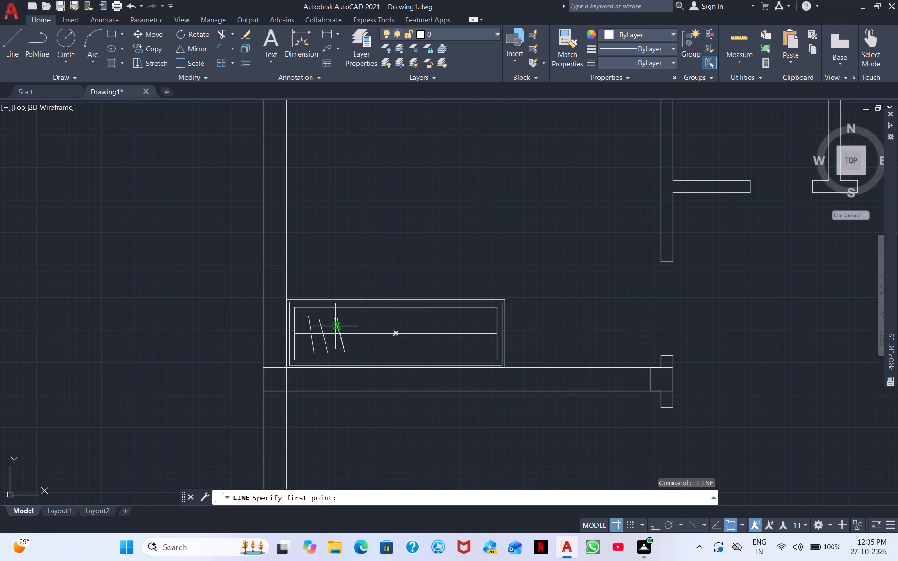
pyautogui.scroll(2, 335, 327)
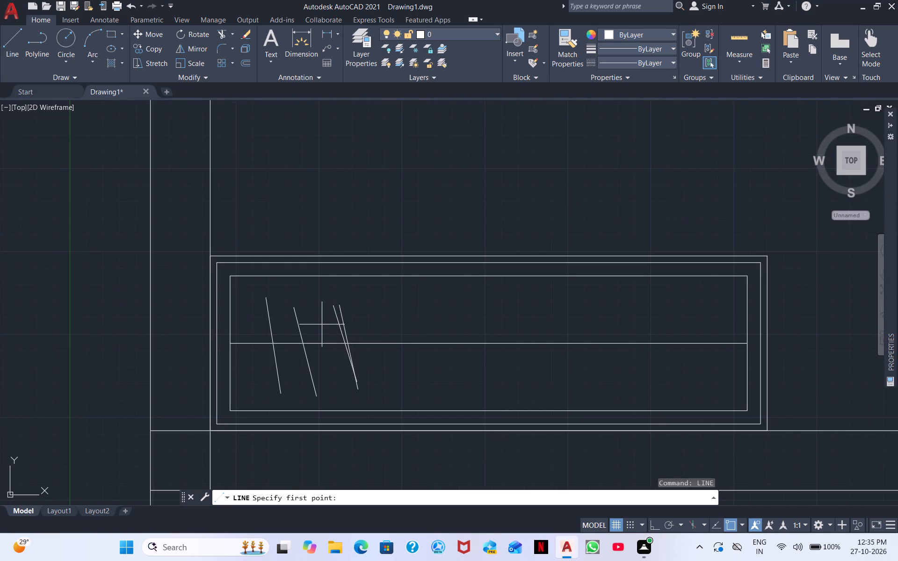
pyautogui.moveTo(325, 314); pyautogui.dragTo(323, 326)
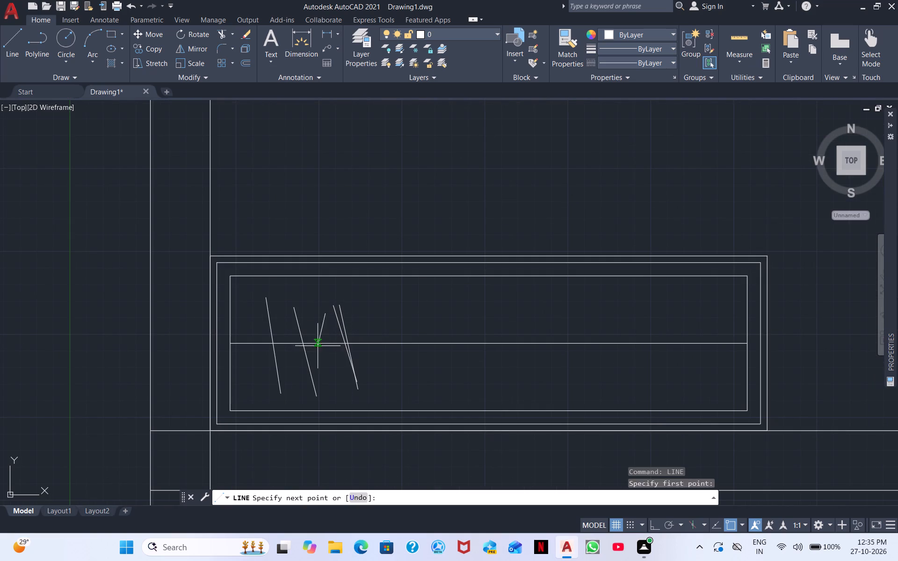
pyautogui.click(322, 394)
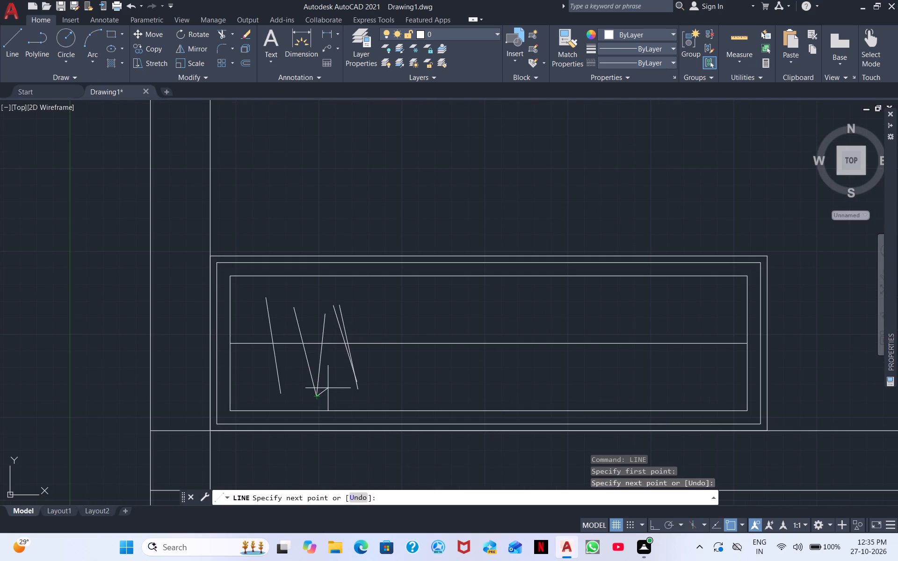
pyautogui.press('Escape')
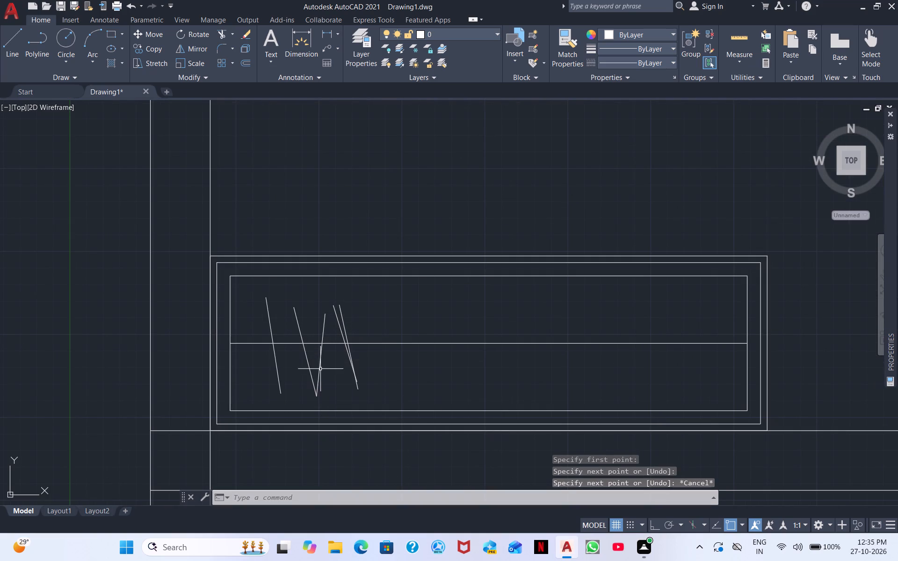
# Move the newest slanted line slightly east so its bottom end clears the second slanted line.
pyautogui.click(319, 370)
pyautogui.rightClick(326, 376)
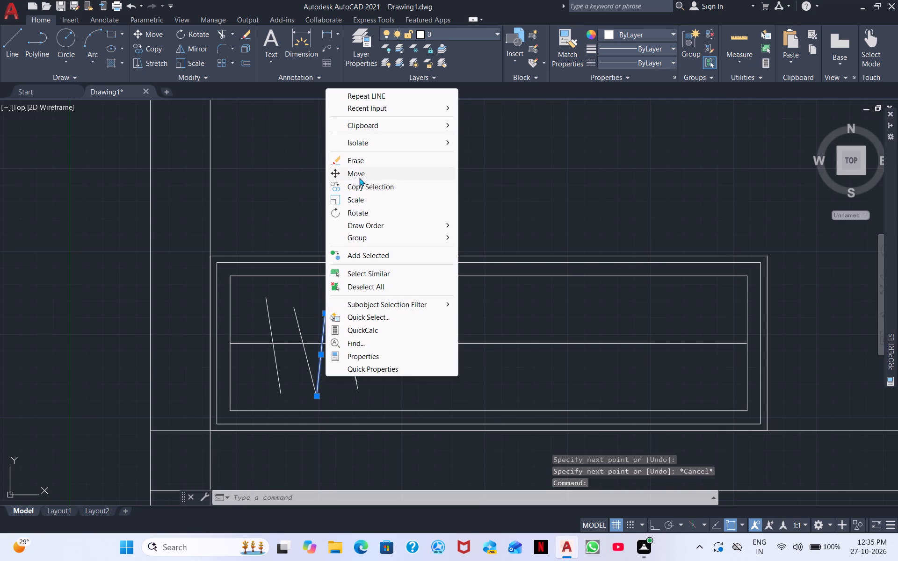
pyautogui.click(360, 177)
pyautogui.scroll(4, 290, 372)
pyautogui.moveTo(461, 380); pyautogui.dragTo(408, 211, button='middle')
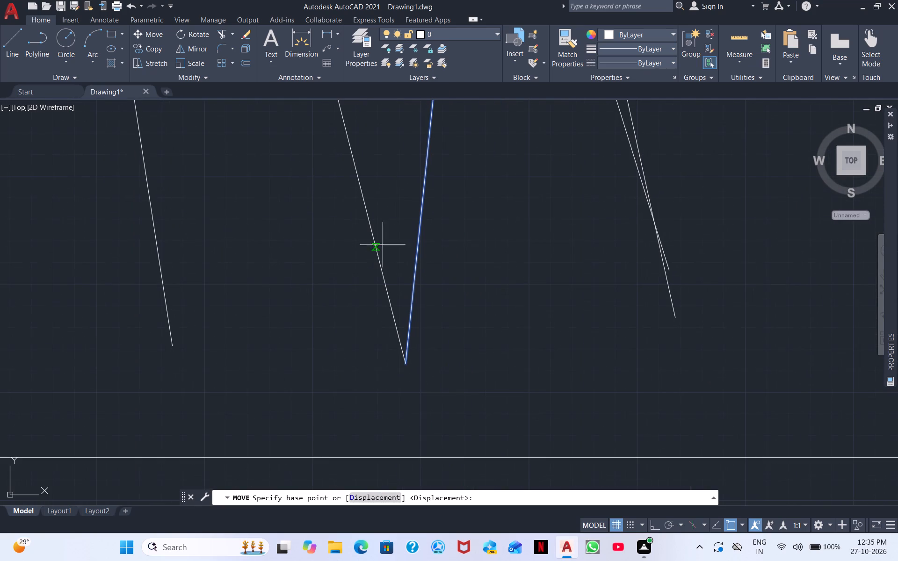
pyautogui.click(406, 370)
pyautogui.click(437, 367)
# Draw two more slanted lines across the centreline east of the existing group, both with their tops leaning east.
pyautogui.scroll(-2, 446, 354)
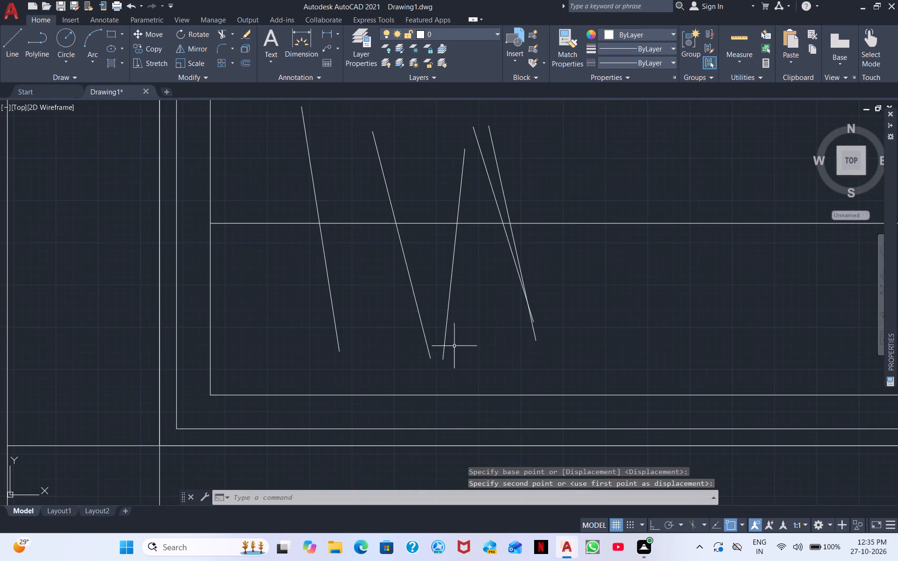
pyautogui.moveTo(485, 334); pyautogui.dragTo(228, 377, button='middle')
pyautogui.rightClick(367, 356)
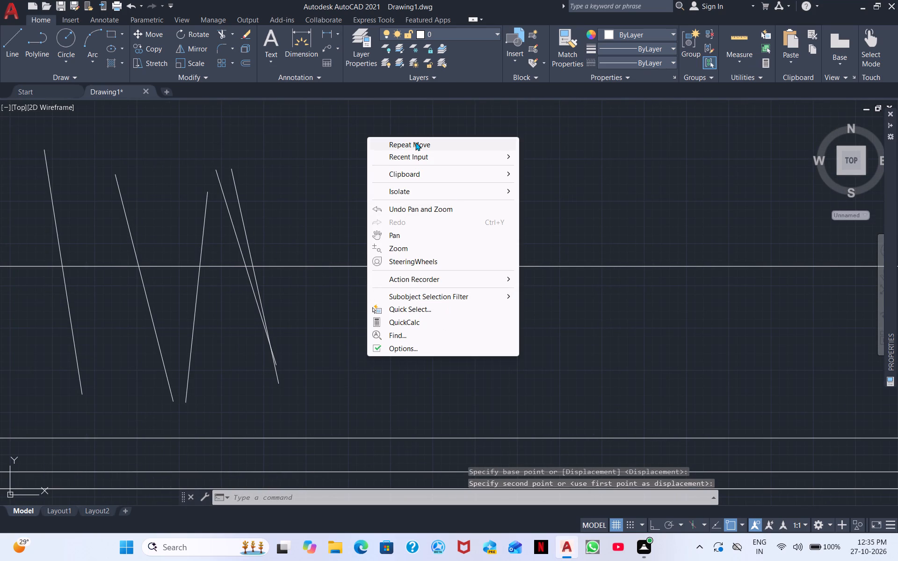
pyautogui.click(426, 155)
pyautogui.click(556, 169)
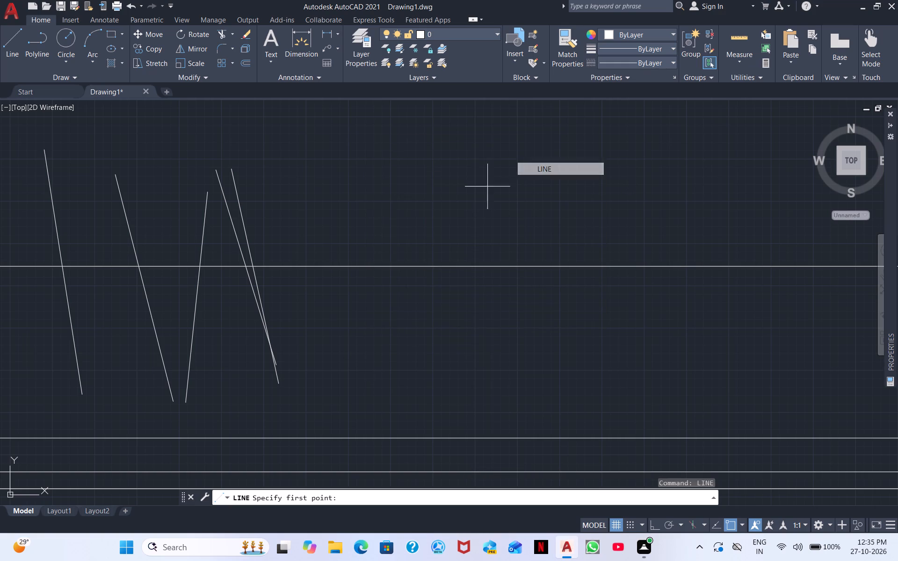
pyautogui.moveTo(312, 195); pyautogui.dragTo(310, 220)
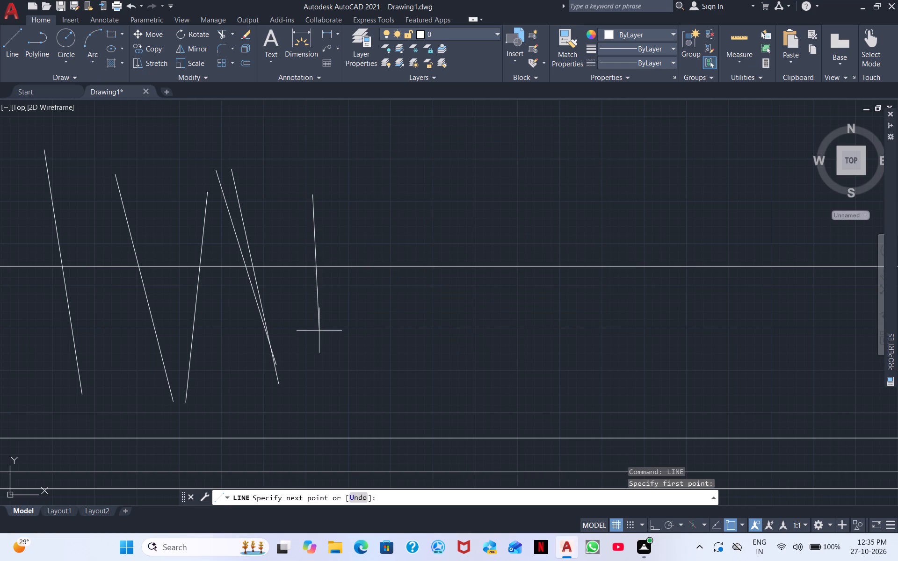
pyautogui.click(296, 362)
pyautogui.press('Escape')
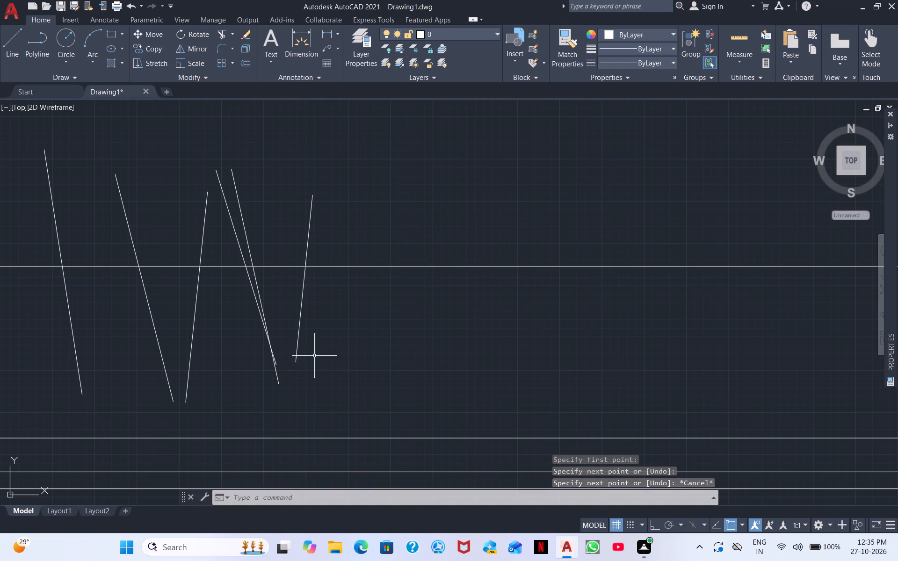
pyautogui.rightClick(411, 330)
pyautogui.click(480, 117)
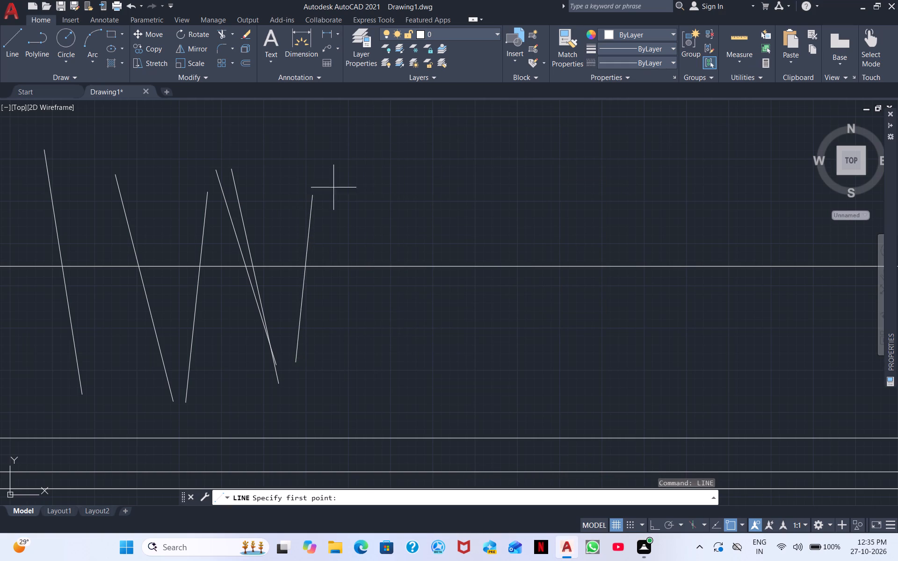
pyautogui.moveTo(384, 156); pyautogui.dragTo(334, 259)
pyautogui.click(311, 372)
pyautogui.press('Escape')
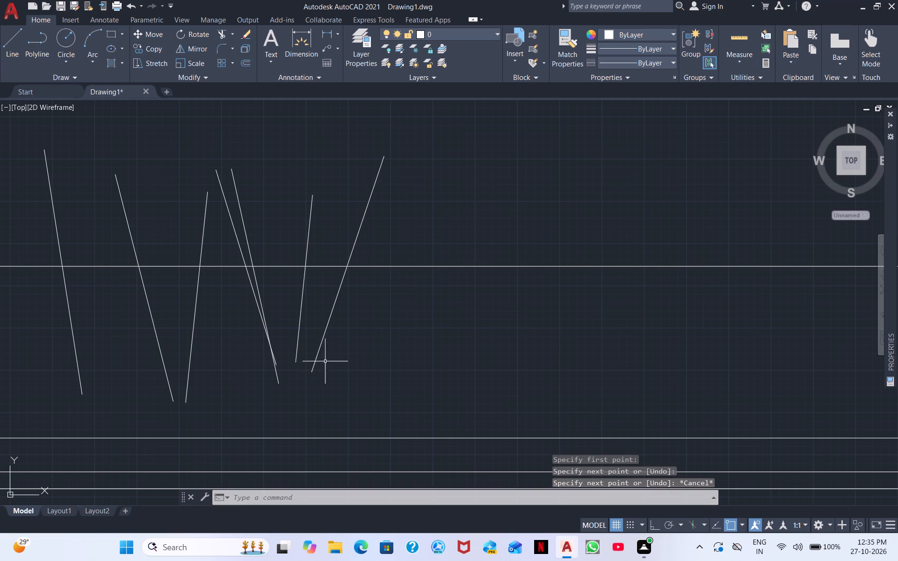
# Erase the innermost rectangle around the centreline.
pyautogui.scroll(-2, 347, 347)
pyautogui.moveTo(439, 328); pyautogui.dragTo(333, 380, button='middle')
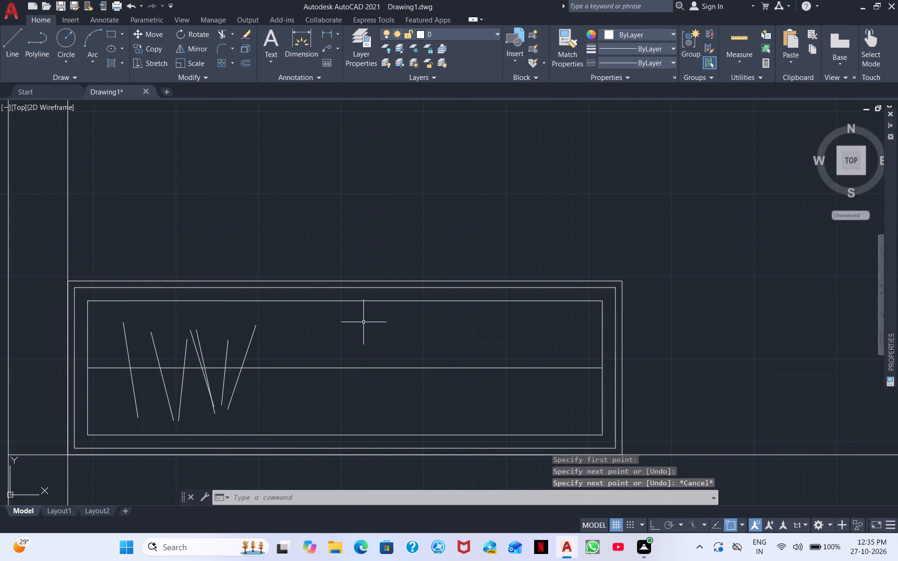
pyautogui.click(379, 300)
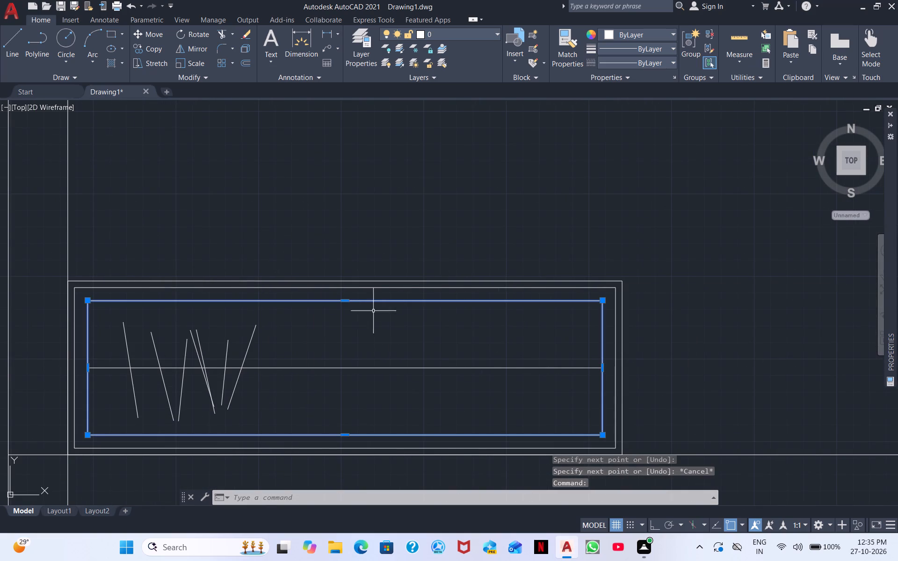
pyautogui.rightClick(388, 344)
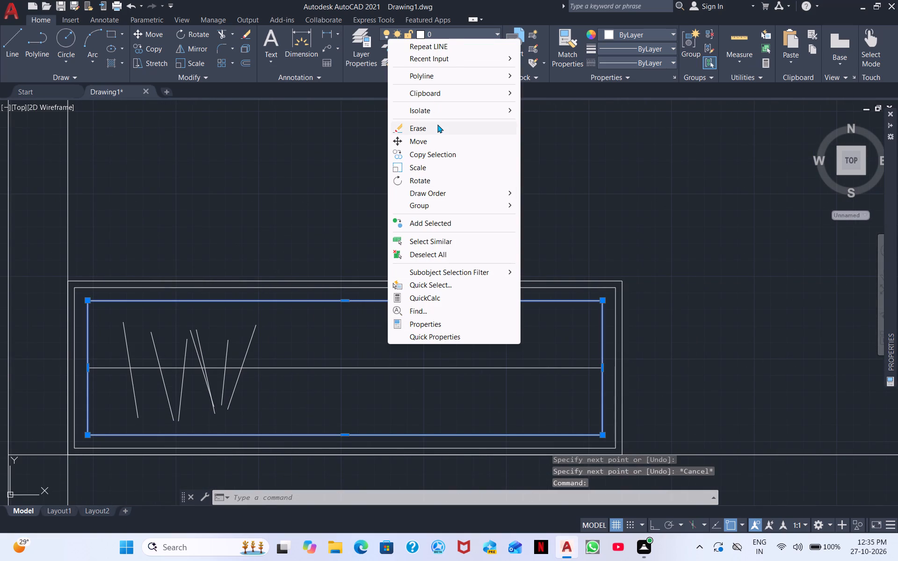
pyautogui.click(437, 124)
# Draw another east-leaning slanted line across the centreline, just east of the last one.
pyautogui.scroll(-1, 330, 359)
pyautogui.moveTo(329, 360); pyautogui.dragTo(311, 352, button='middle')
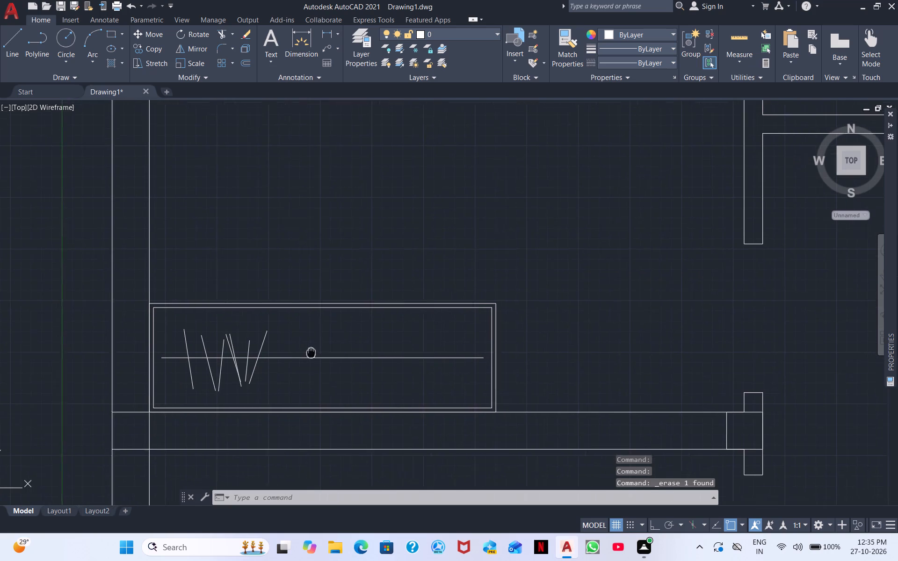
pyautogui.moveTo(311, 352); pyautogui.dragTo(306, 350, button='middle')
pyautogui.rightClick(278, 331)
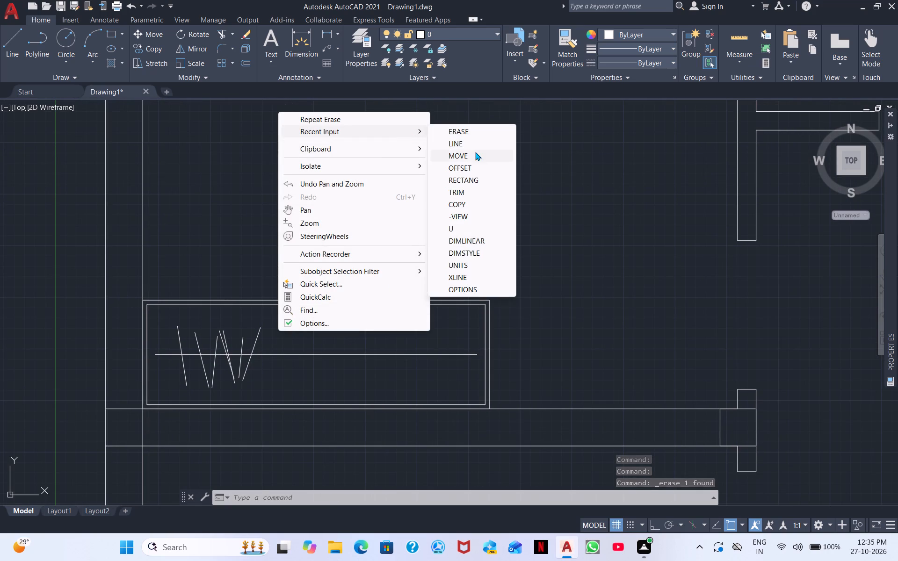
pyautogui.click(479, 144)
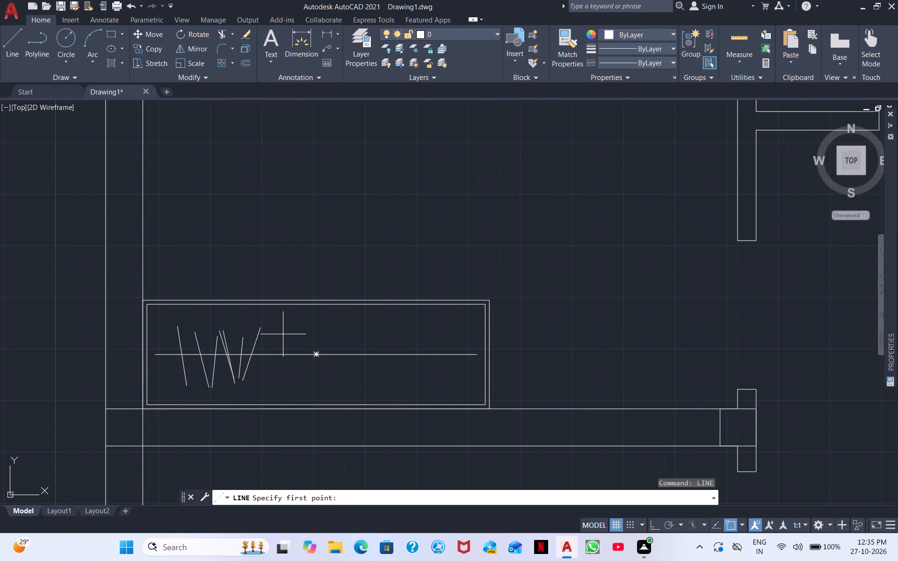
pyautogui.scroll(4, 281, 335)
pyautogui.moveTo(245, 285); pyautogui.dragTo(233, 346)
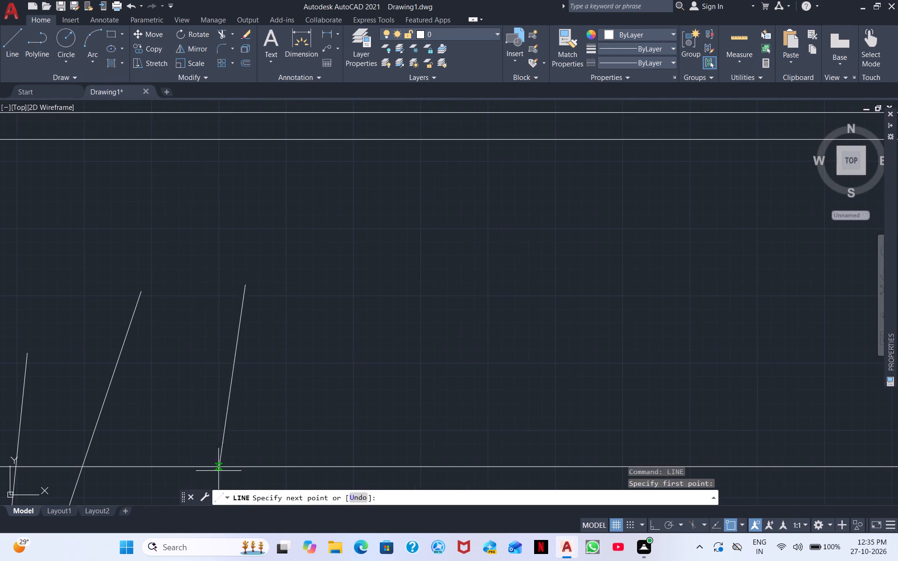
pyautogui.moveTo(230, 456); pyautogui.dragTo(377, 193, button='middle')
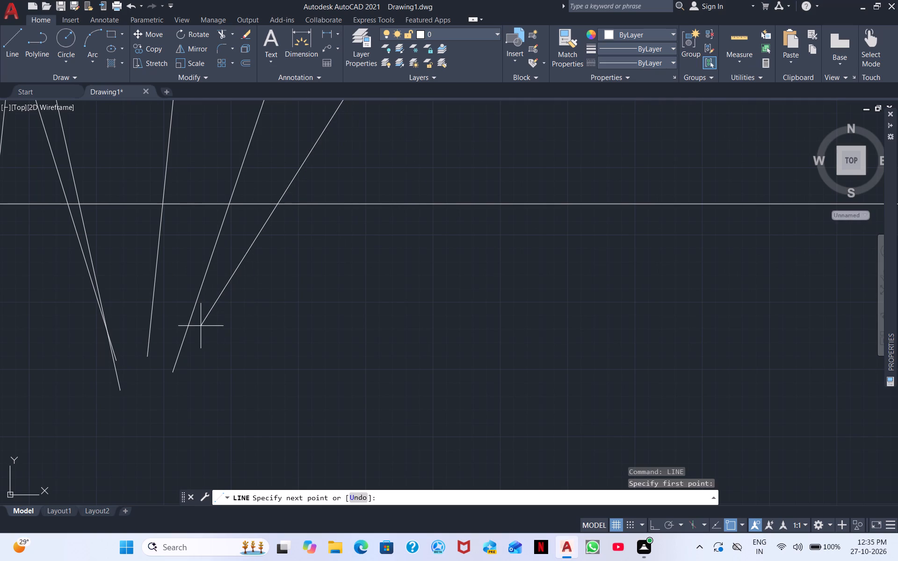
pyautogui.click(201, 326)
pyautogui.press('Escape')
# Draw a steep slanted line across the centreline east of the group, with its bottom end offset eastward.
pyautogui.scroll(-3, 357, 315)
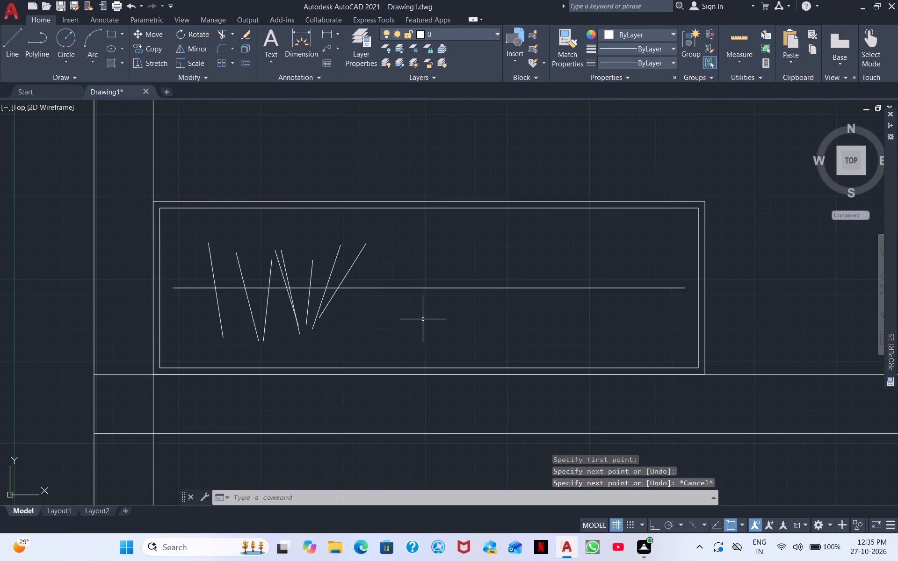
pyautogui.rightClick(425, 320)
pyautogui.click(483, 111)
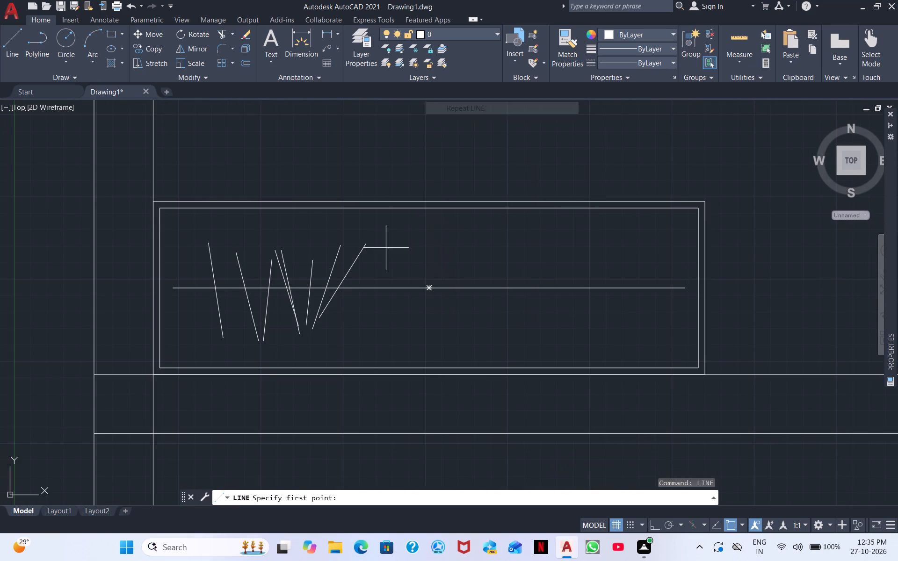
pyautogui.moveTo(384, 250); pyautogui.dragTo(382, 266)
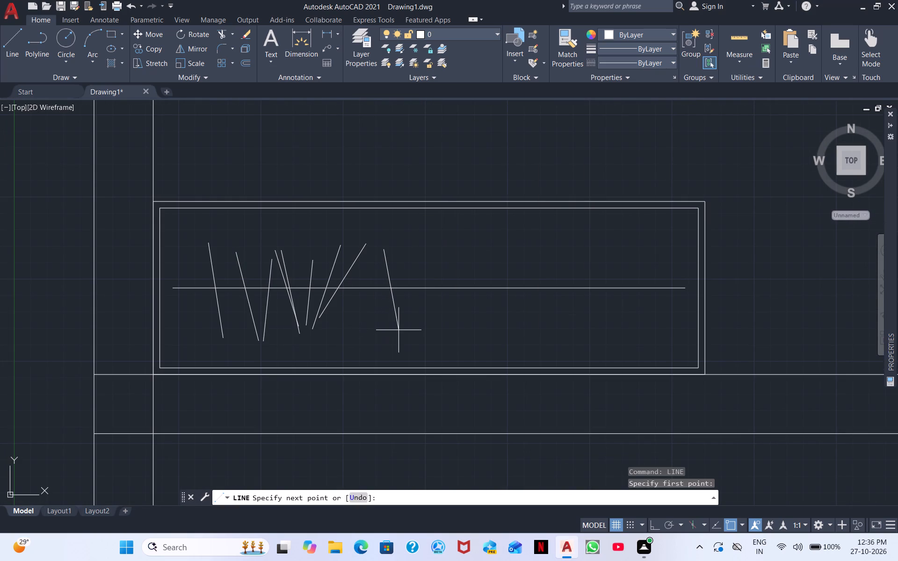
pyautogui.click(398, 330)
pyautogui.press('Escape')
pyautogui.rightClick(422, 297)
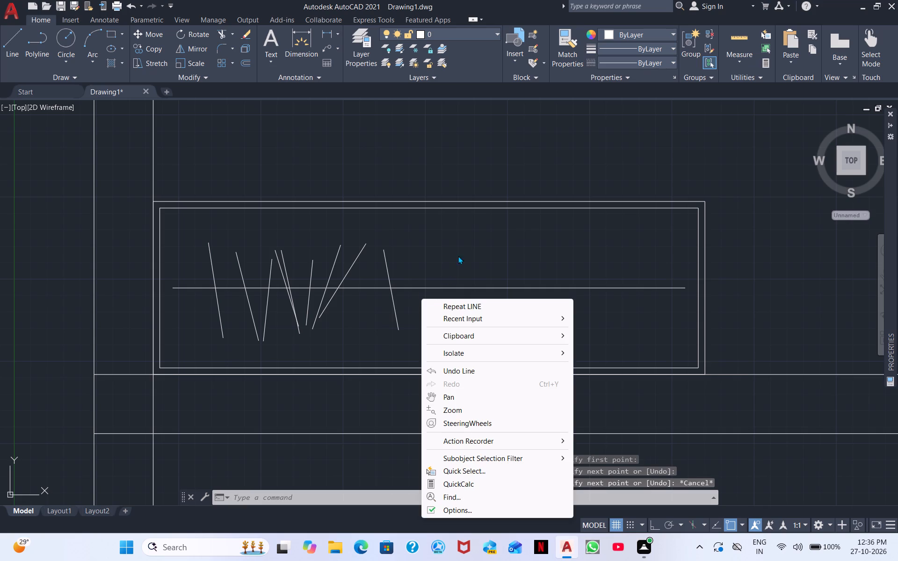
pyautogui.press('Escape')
# Erase all nine slanted lines crossing the centreline.
pyautogui.click(404, 319)
pyautogui.click(193, 314)
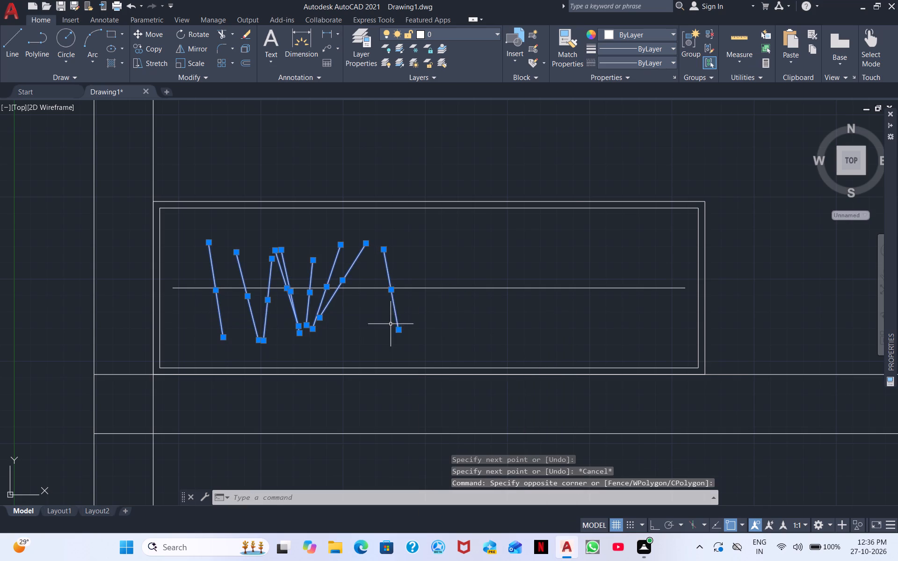
pyautogui.rightClick(392, 323)
pyautogui.click(443, 120)
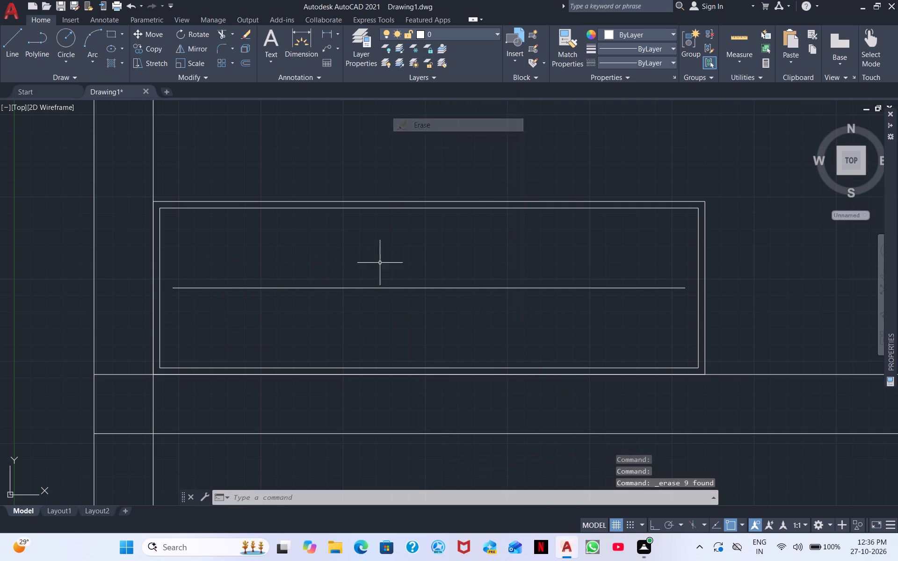
# With Ortho on, draw a vertical line across the west end of the centreline, inside the inner rectangle.
pyautogui.rightClick(243, 334)
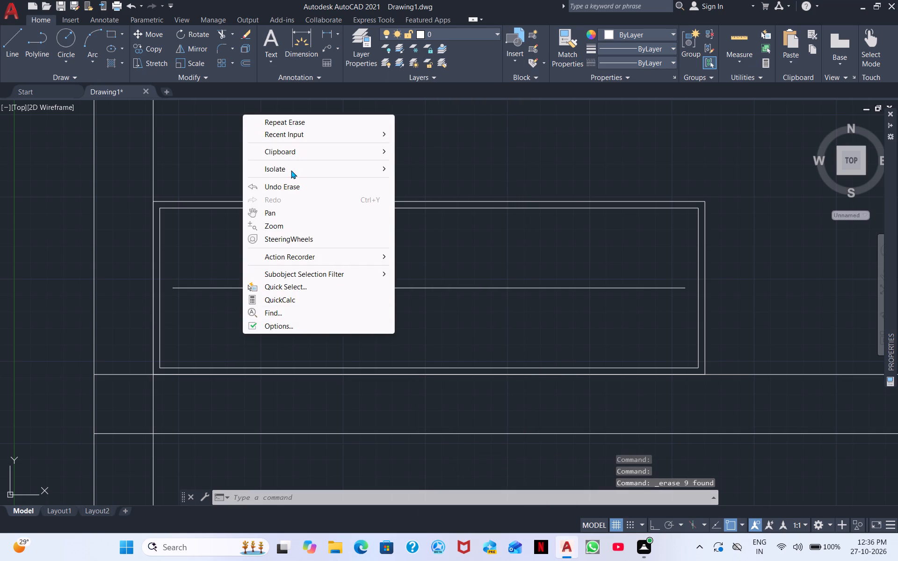
pyautogui.click(305, 133)
pyautogui.click(438, 147)
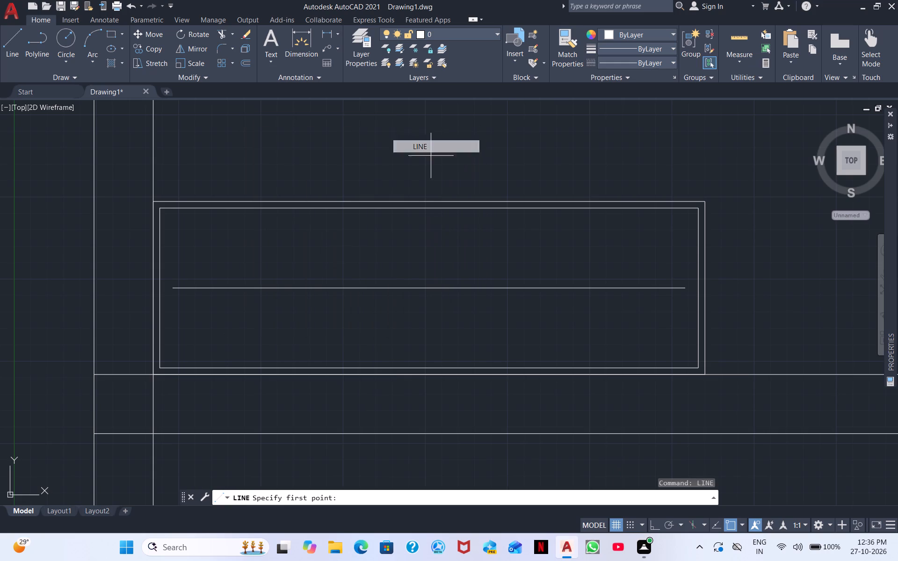
pyautogui.scroll(3, 167, 315)
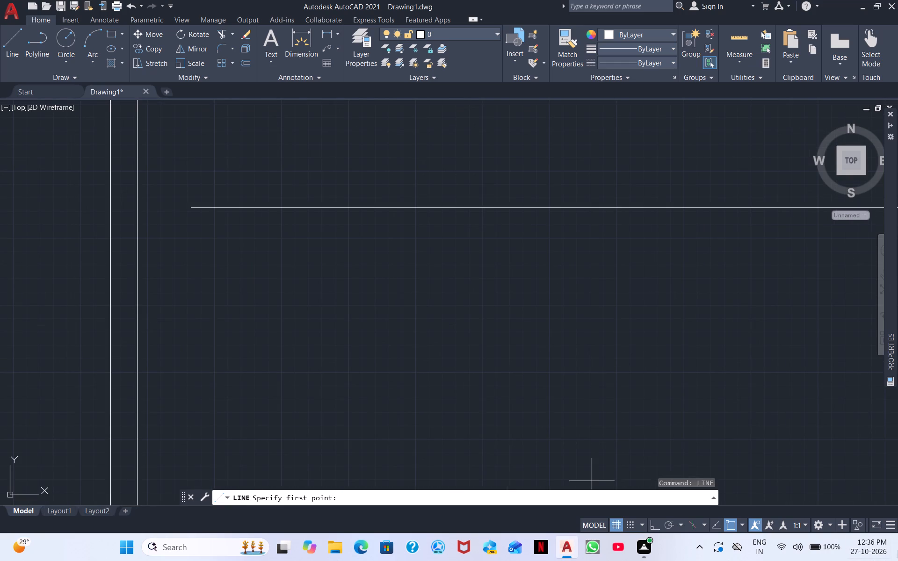
pyautogui.click(654, 525)
pyautogui.moveTo(290, 321); pyautogui.dragTo(689, 356, button='middle')
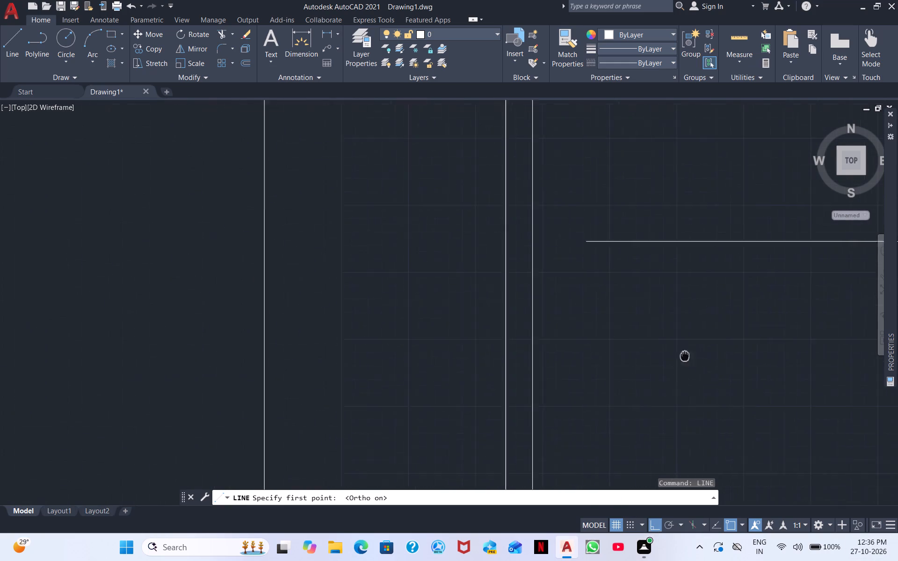
pyautogui.moveTo(689, 356); pyautogui.dragTo(733, 369, button='middle')
pyautogui.scroll(-2, 730, 338)
pyautogui.moveTo(726, 324); pyautogui.dragTo(544, 351, button='middle')
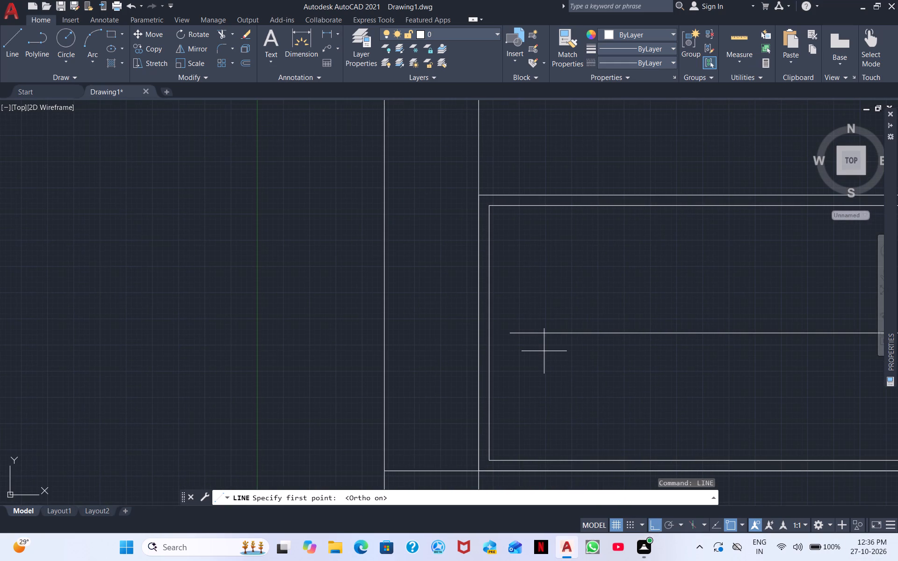
pyautogui.scroll(1, 506, 316)
pyautogui.moveTo(508, 279); pyautogui.dragTo(496, 315, button='middle')
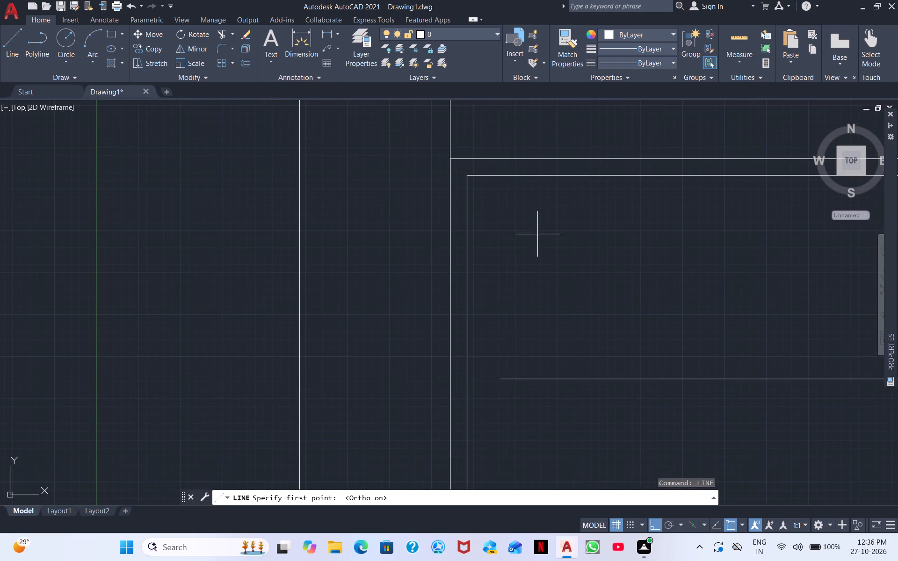
pyautogui.click(505, 232)
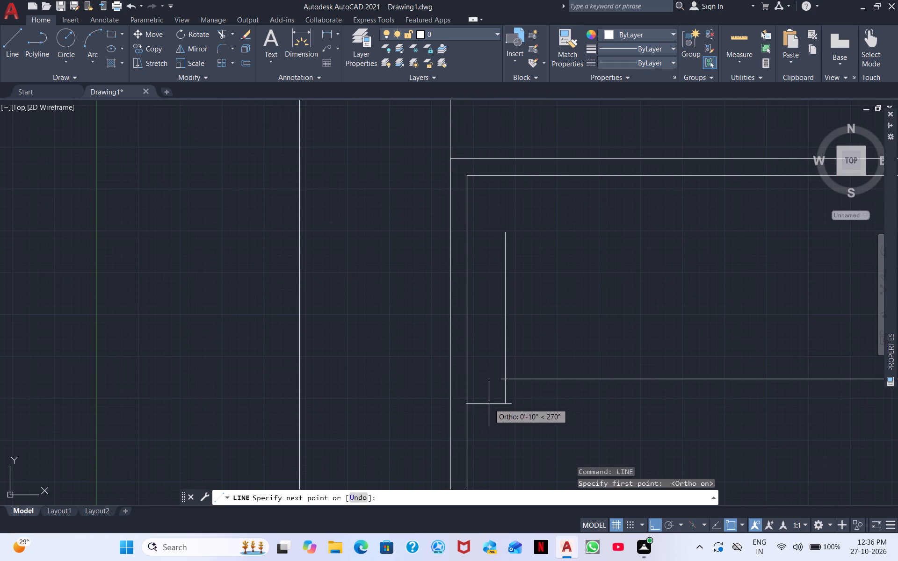
pyautogui.scroll(-1, 501, 424)
pyautogui.moveTo(495, 457); pyautogui.dragTo(471, 348, button='middle')
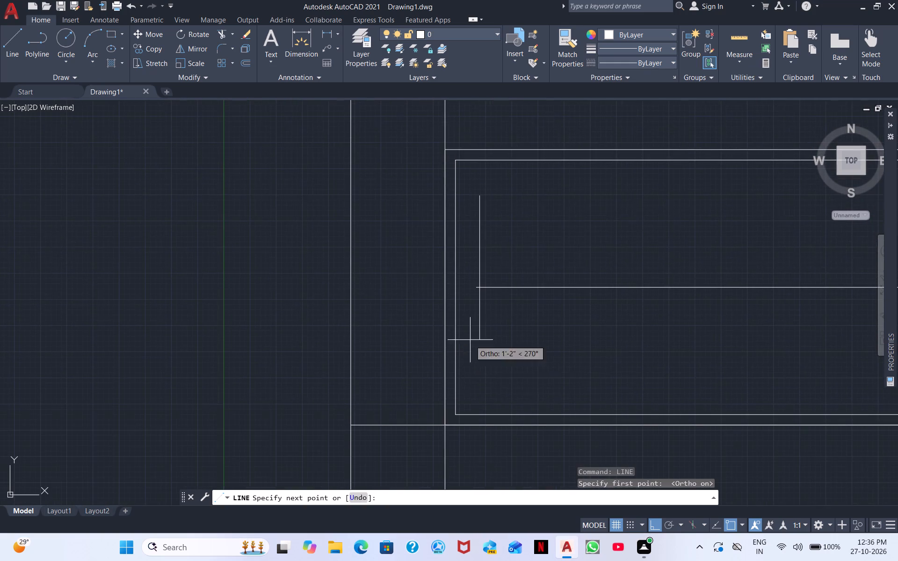
pyautogui.click(482, 383)
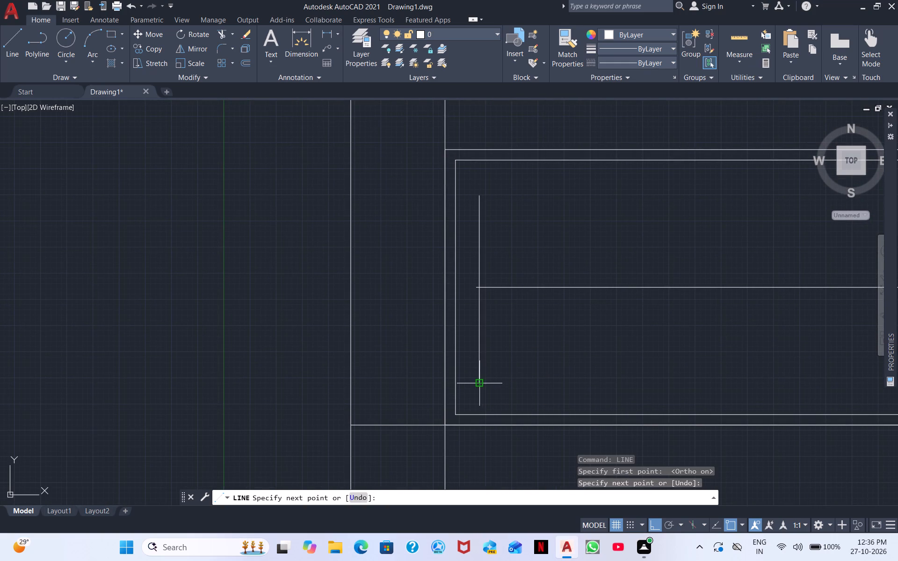
pyautogui.press('Escape')
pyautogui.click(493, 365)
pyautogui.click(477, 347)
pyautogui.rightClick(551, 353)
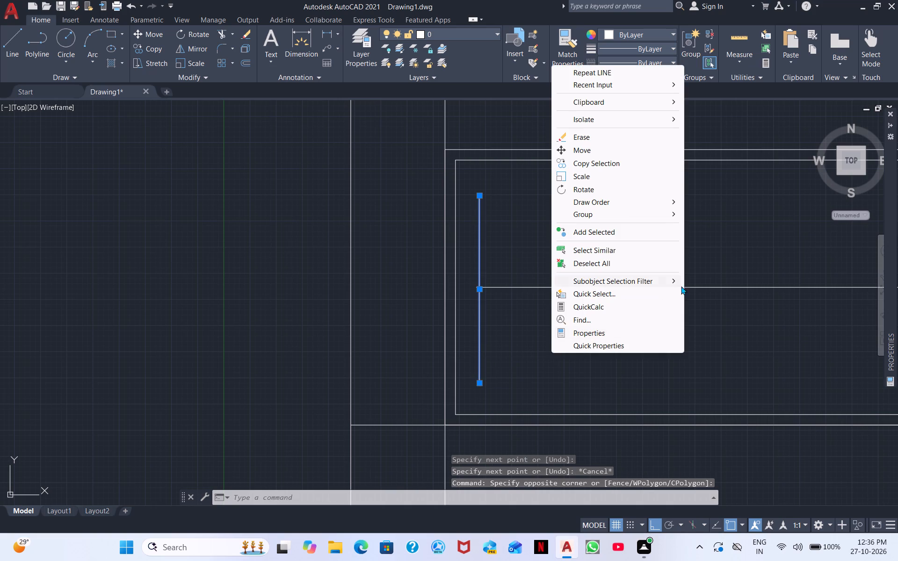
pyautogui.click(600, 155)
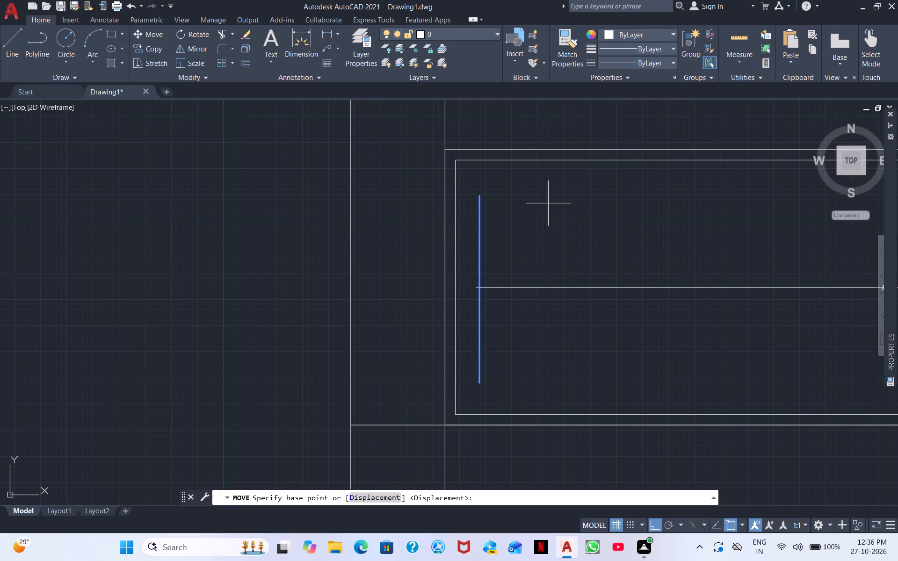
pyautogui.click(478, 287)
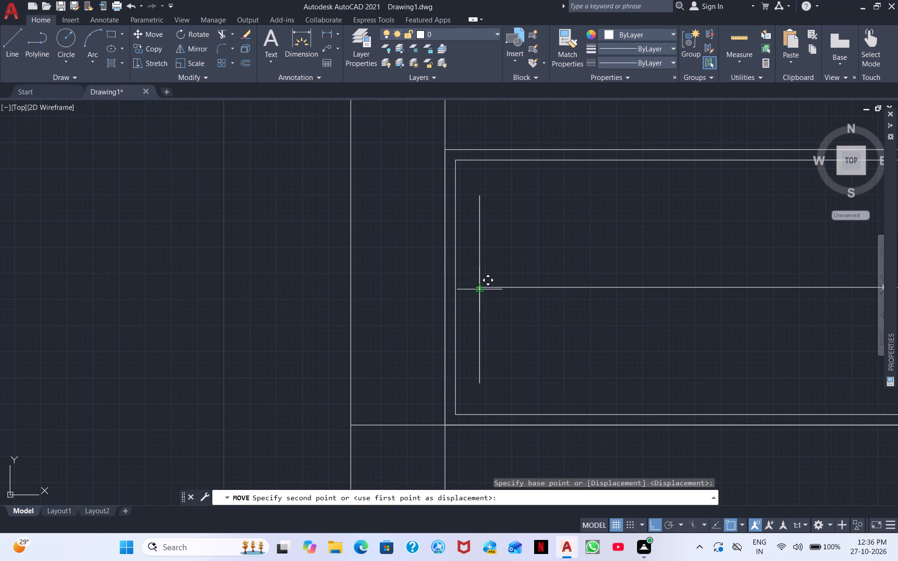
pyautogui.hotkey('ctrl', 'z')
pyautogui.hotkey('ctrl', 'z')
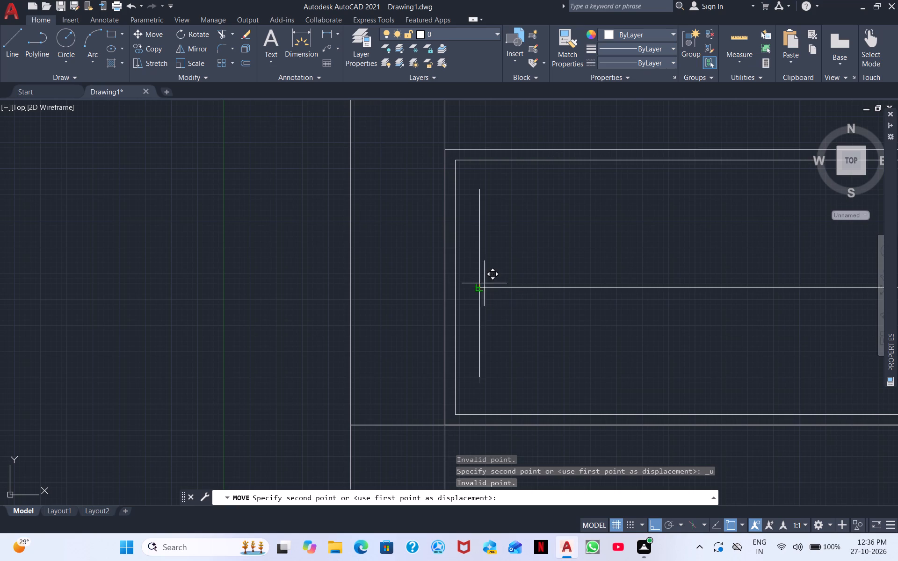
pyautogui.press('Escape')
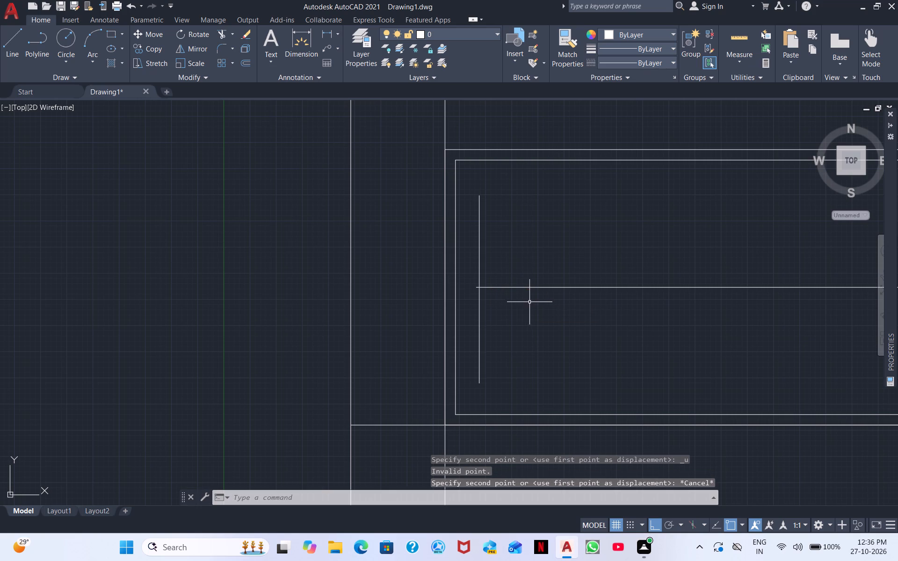
# Copy the vertical line as an array of 11 items fitted from its midpoint to the centreline's east end.
pyautogui.rightClick(529, 299)
pyautogui.click(529, 250)
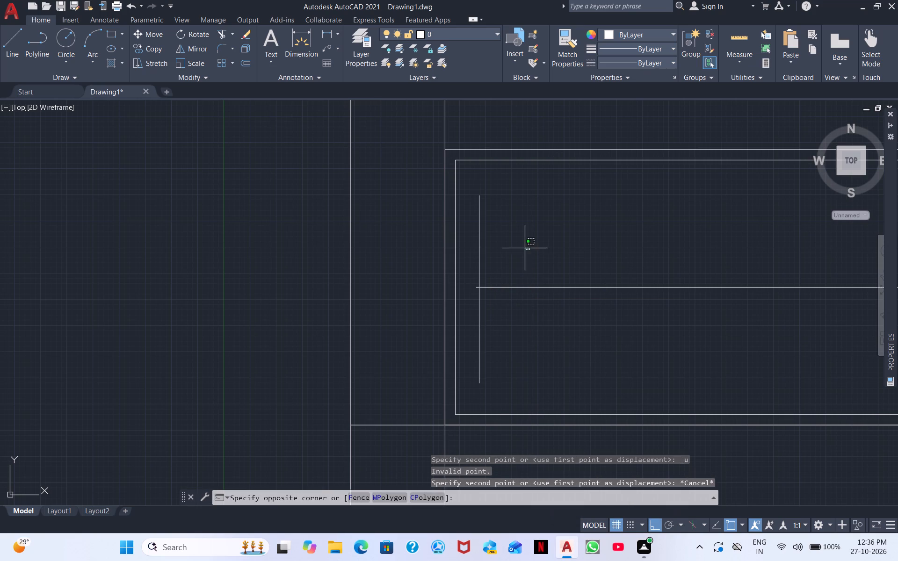
pyautogui.click(467, 224)
pyautogui.rightClick(614, 250)
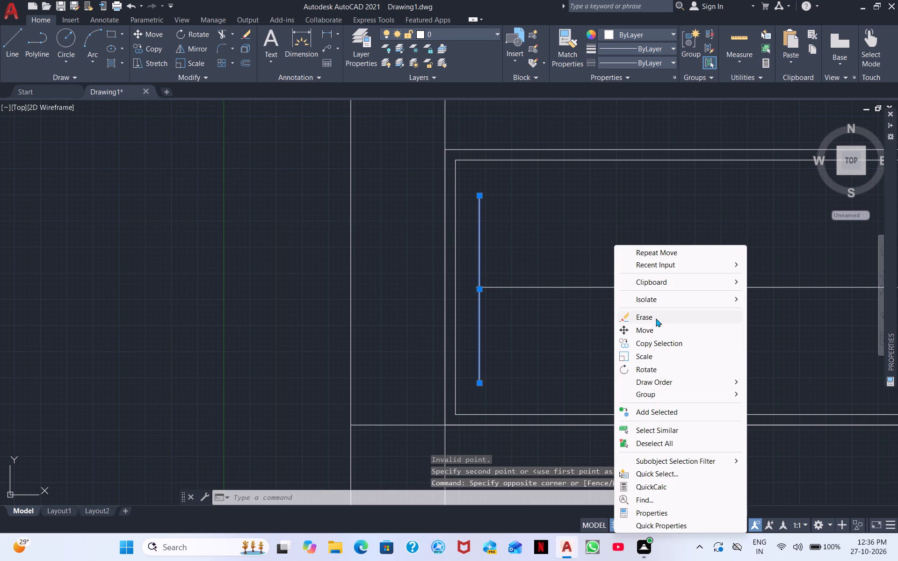
pyautogui.click(657, 343)
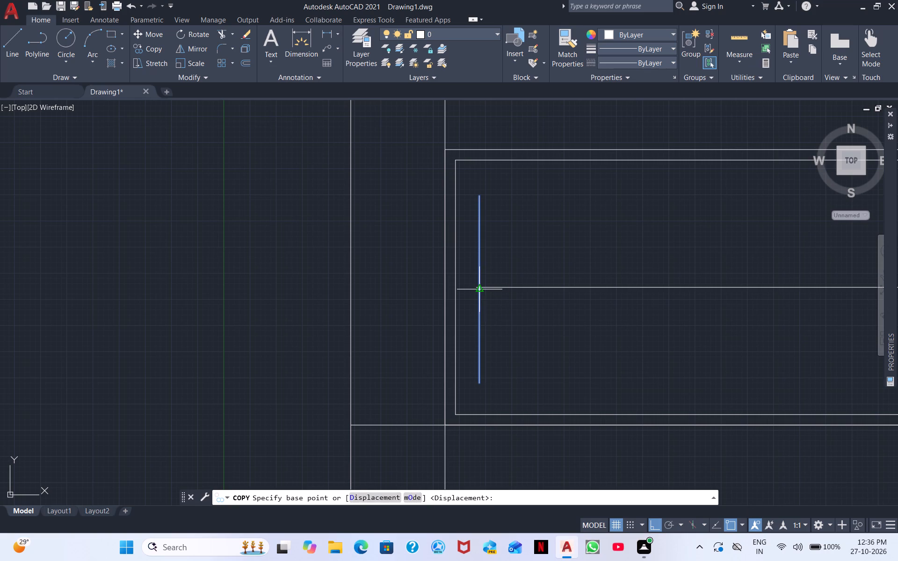
pyautogui.click(481, 291)
pyautogui.click(372, 499)
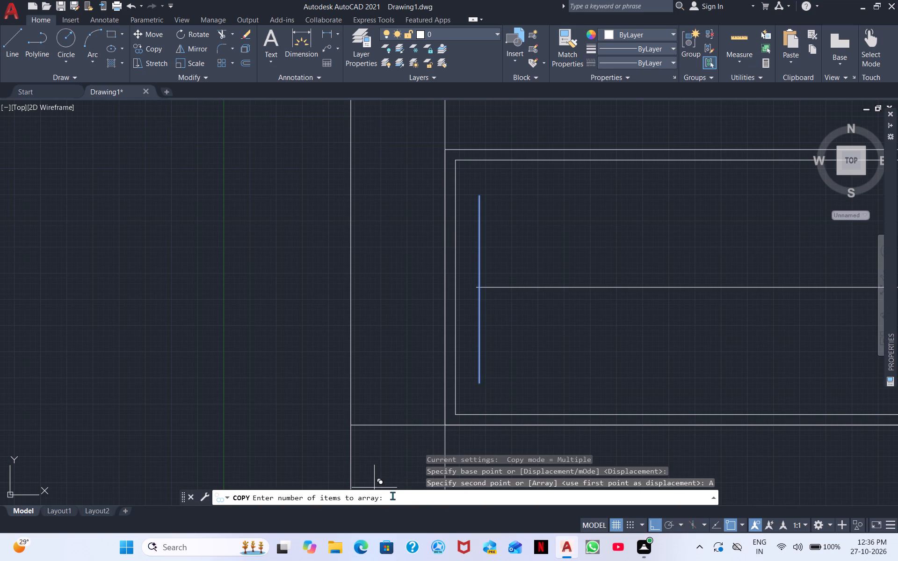
pyautogui.write('11')
pyautogui.press('Return')
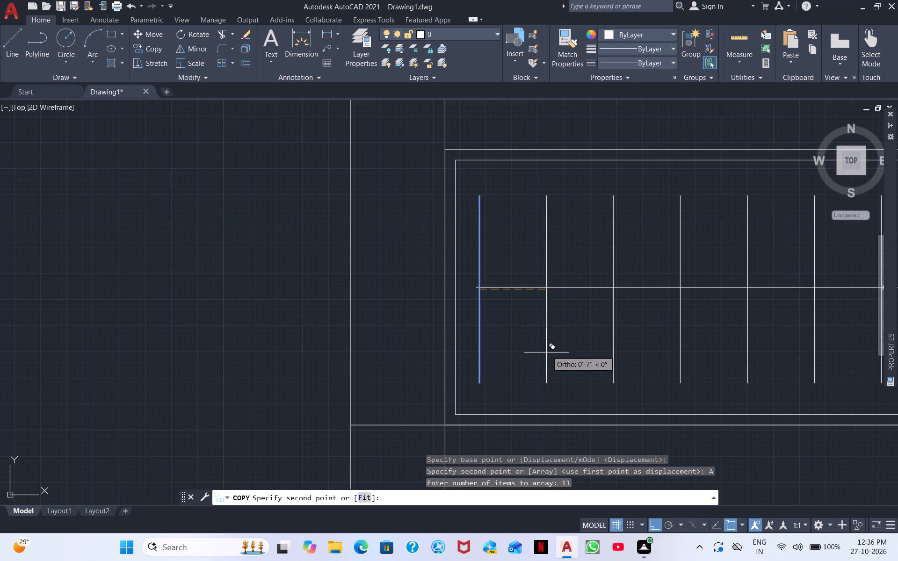
pyautogui.click(369, 496)
pyautogui.moveTo(783, 372); pyautogui.dragTo(518, 436, button='middle')
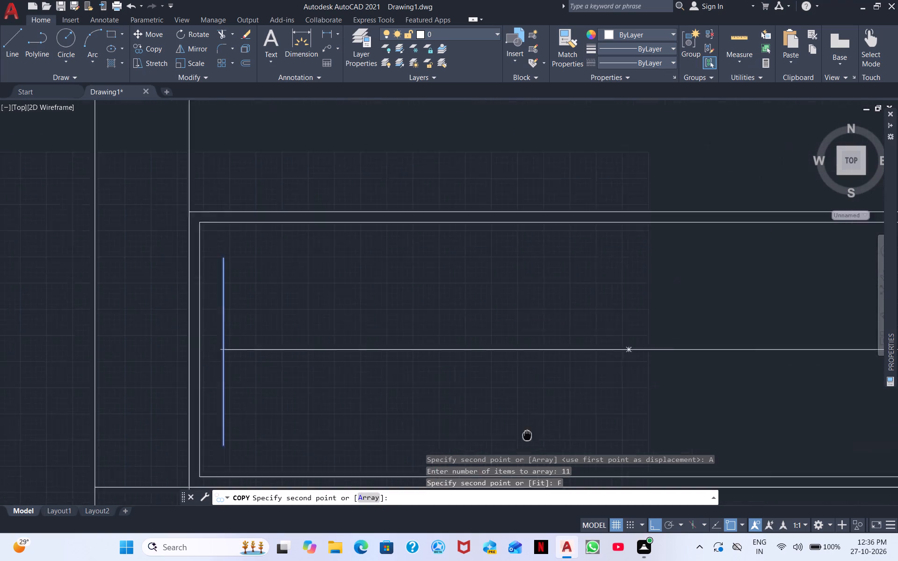
pyautogui.moveTo(518, 436); pyautogui.dragTo(341, 446, button='middle')
pyautogui.moveTo(614, 399); pyautogui.dragTo(334, 464, button='middle')
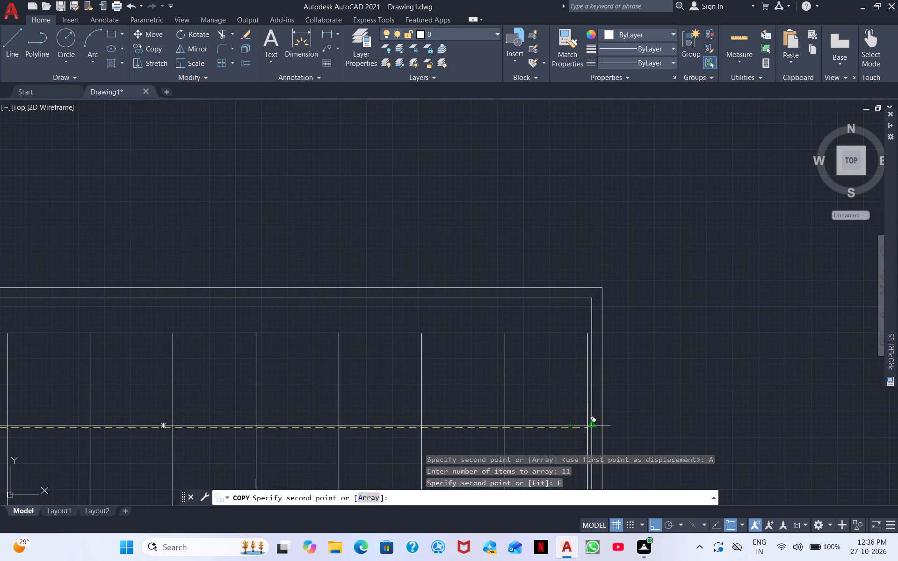
pyautogui.click(572, 429)
pyautogui.press('Escape')
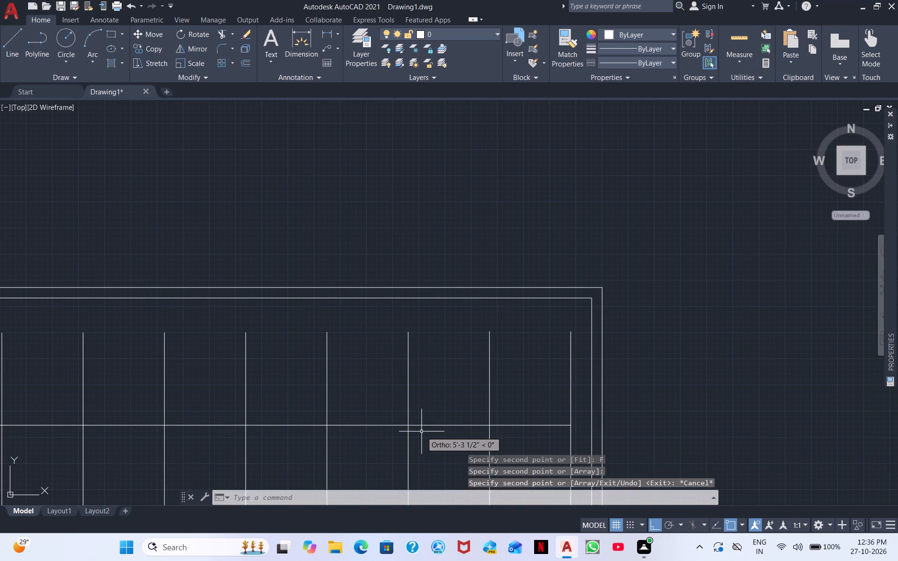
# Copy the westernmost vertical line again as an 11-item array, fitted along the centreline to a point between the two easternmost lines.
pyautogui.scroll(-3, 420, 432)
pyautogui.moveTo(304, 413); pyautogui.dragTo(516, 397, button='middle')
pyautogui.scroll(3, 512, 400)
pyautogui.moveTo(365, 423); pyautogui.dragTo(372, 421, button='middle')
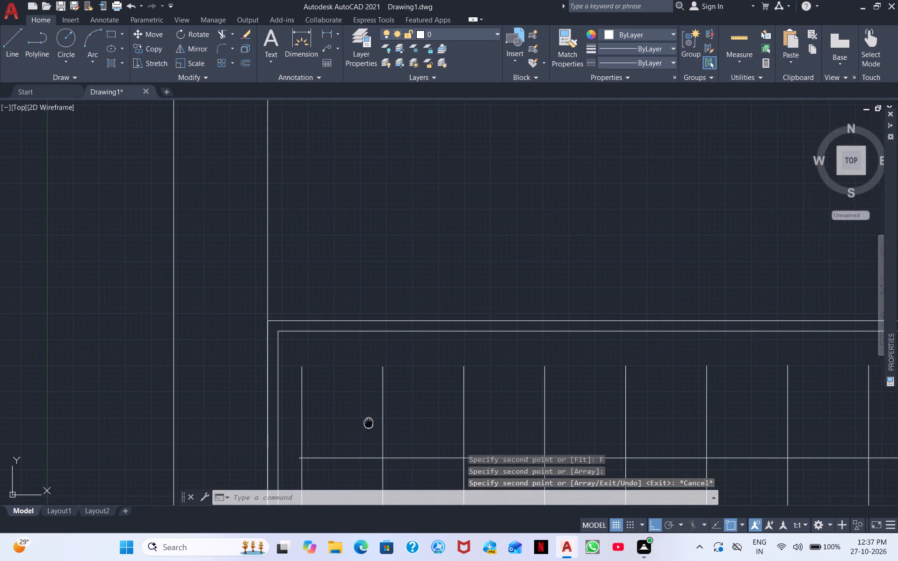
pyautogui.moveTo(372, 421); pyautogui.dragTo(491, 313, button='middle')
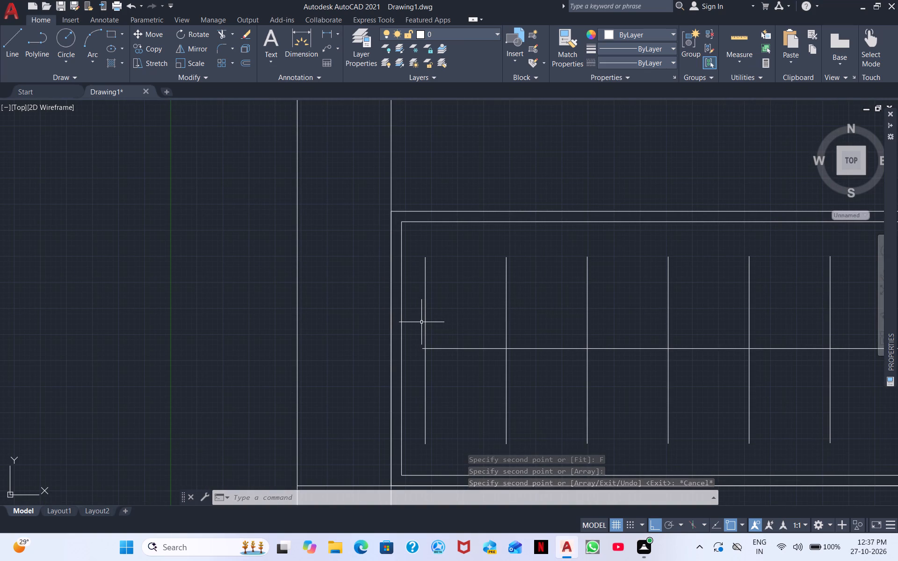
pyautogui.click(424, 321)
pyautogui.rightClick(446, 323)
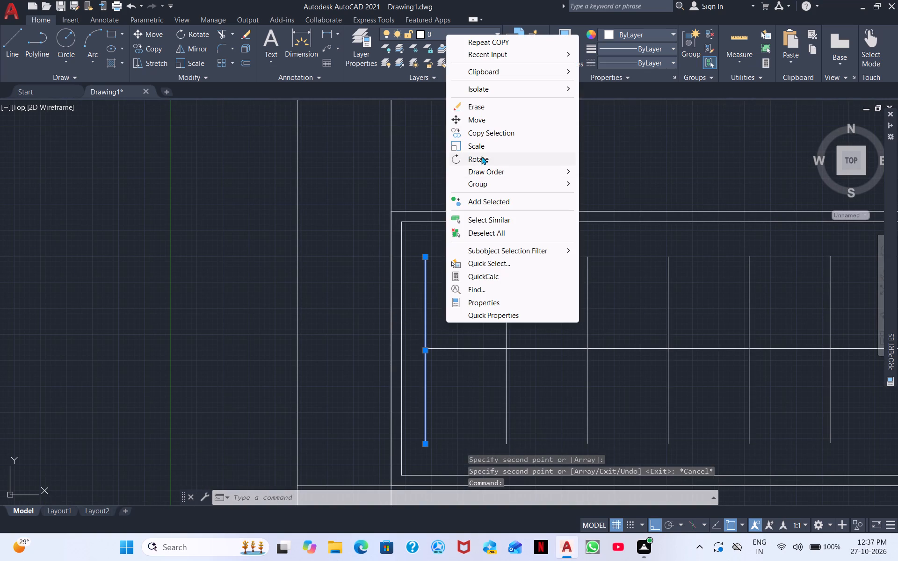
pyautogui.click(485, 134)
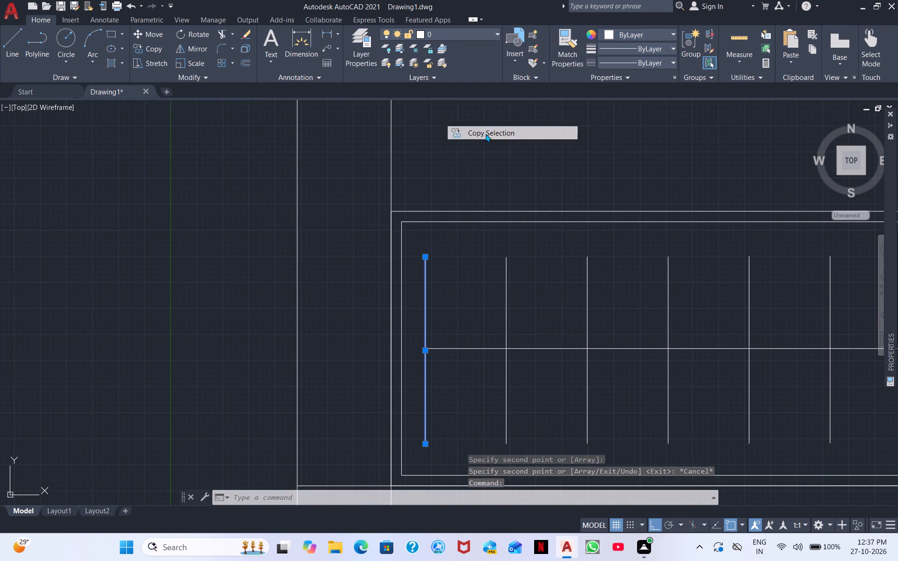
pyautogui.click(428, 347)
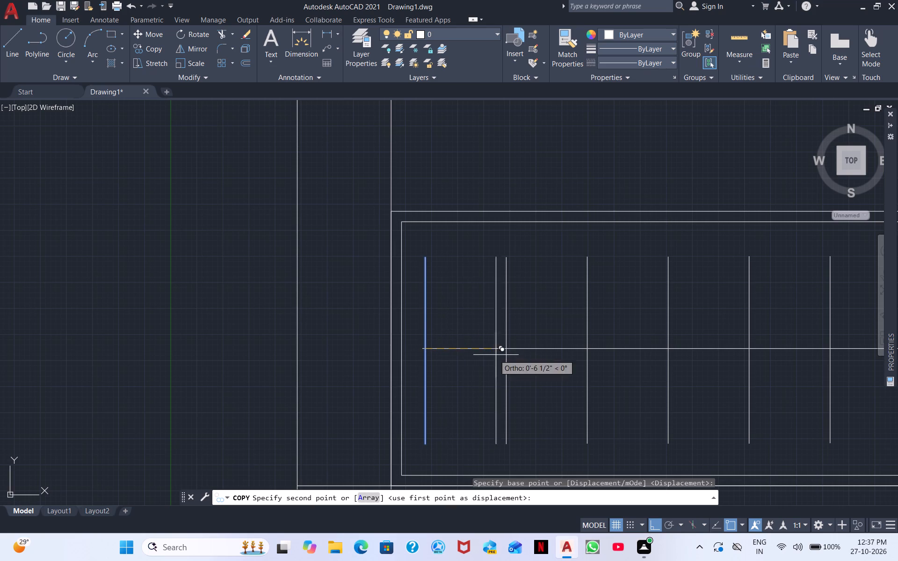
pyautogui.click(365, 498)
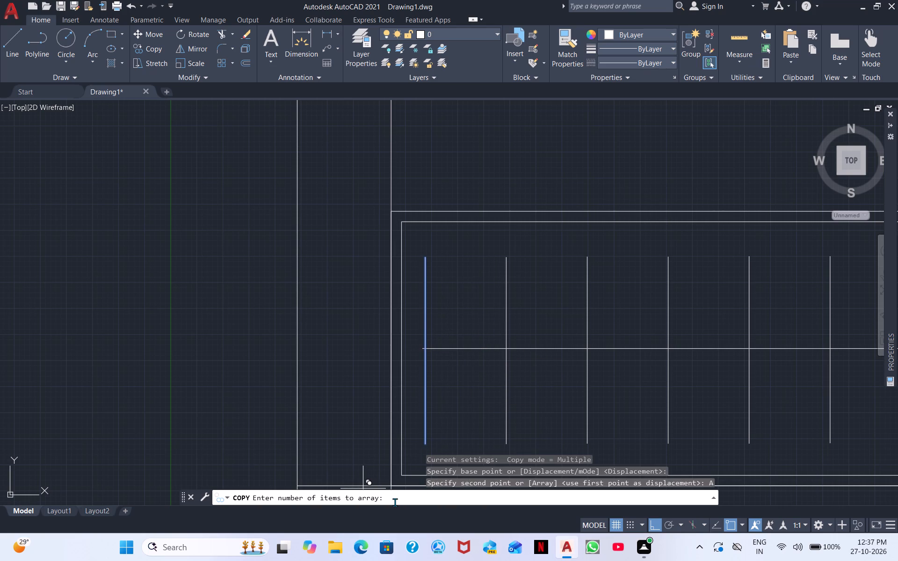
pyautogui.write('11')
pyautogui.press('Return')
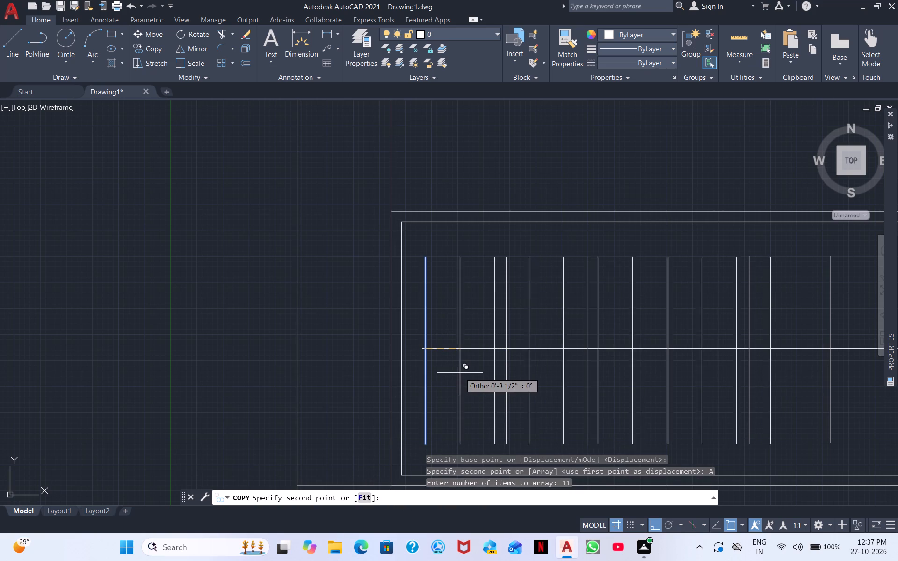
pyautogui.click(368, 499)
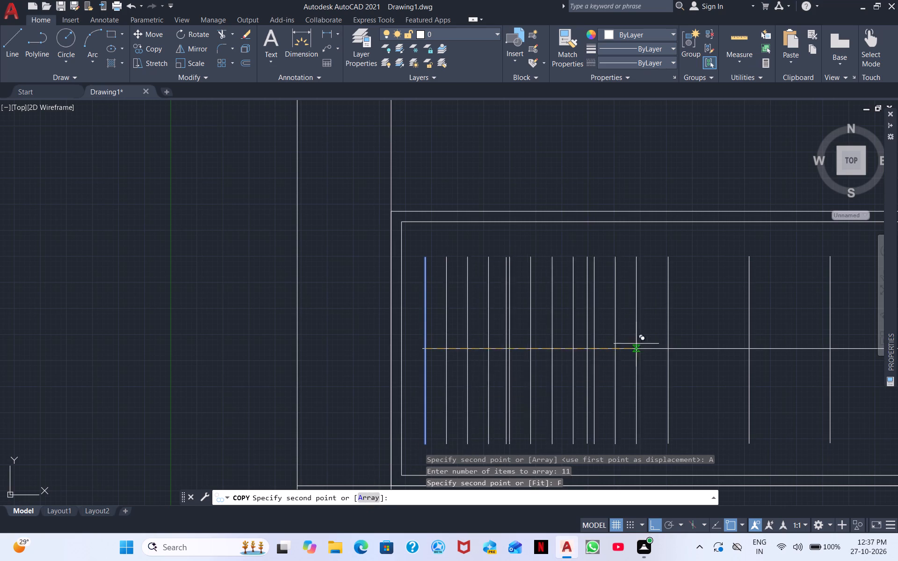
pyautogui.moveTo(728, 335); pyautogui.dragTo(266, 371, button='middle')
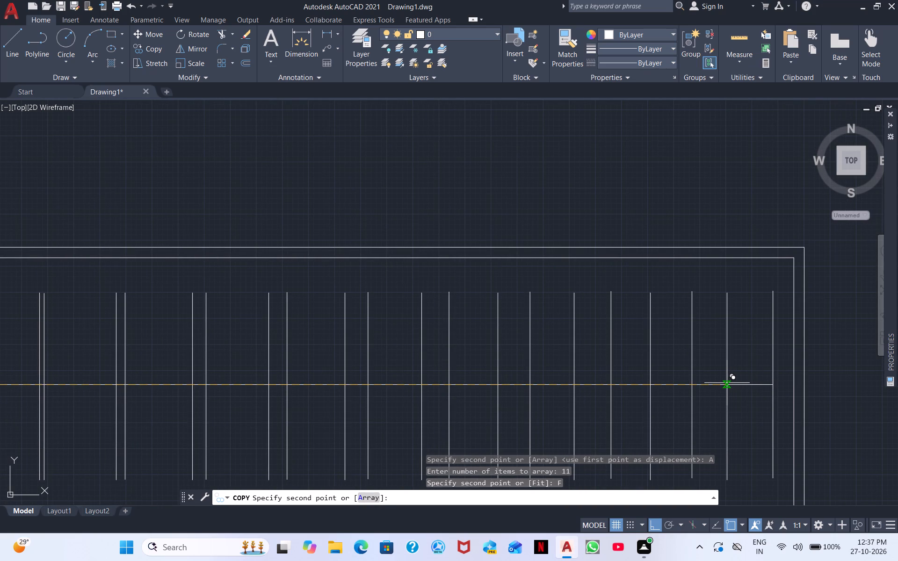
pyautogui.click(727, 383)
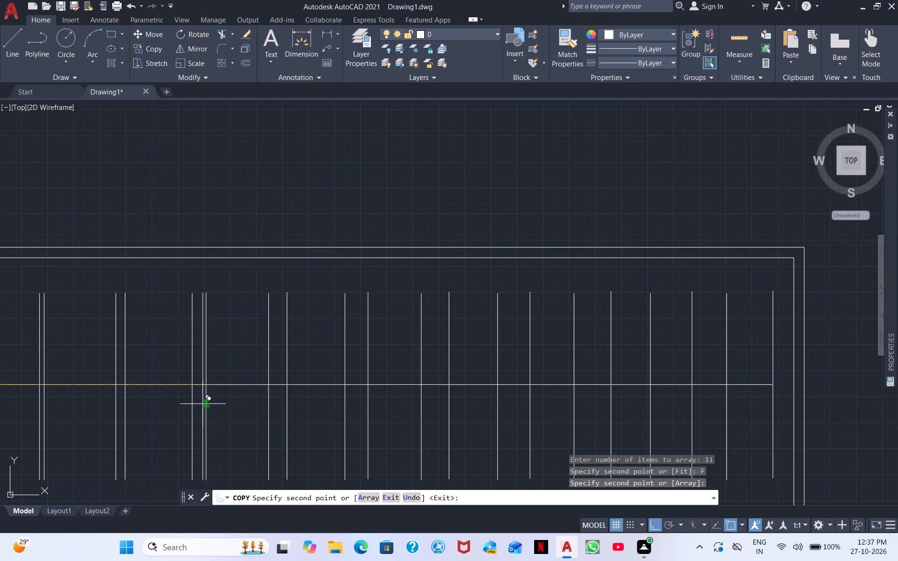
pyautogui.scroll(-2, 203, 404)
pyautogui.scroll(3, 205, 408)
pyautogui.scroll(-3, 225, 407)
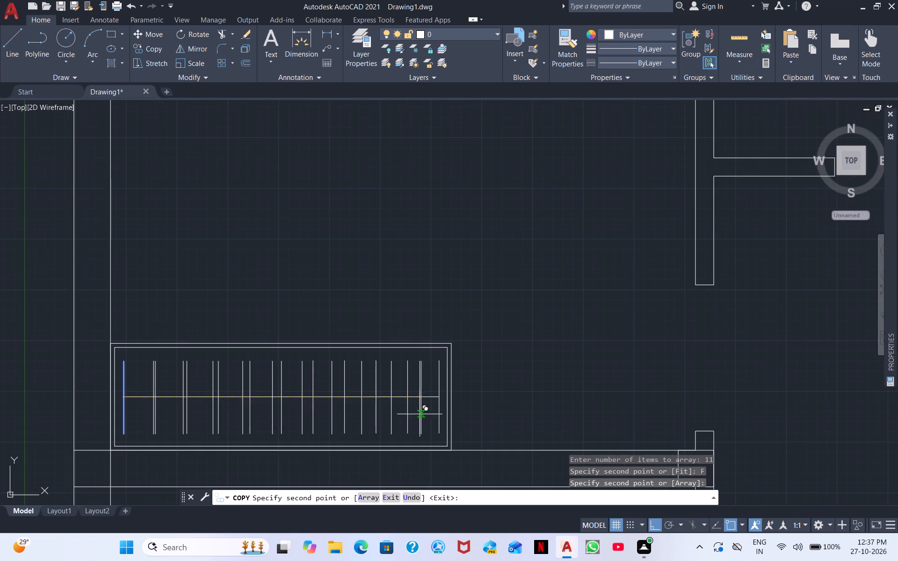
pyautogui.scroll(3, 420, 414)
pyautogui.press('Escape')
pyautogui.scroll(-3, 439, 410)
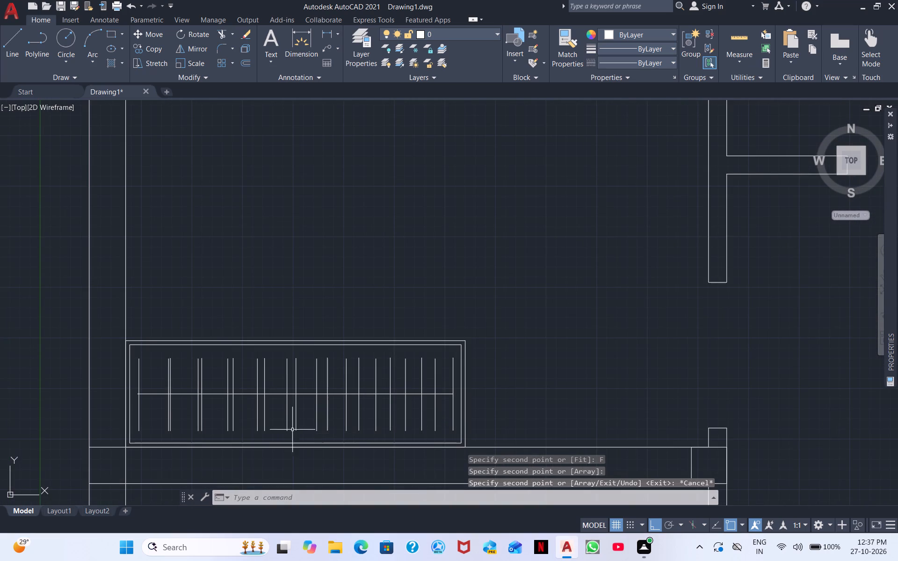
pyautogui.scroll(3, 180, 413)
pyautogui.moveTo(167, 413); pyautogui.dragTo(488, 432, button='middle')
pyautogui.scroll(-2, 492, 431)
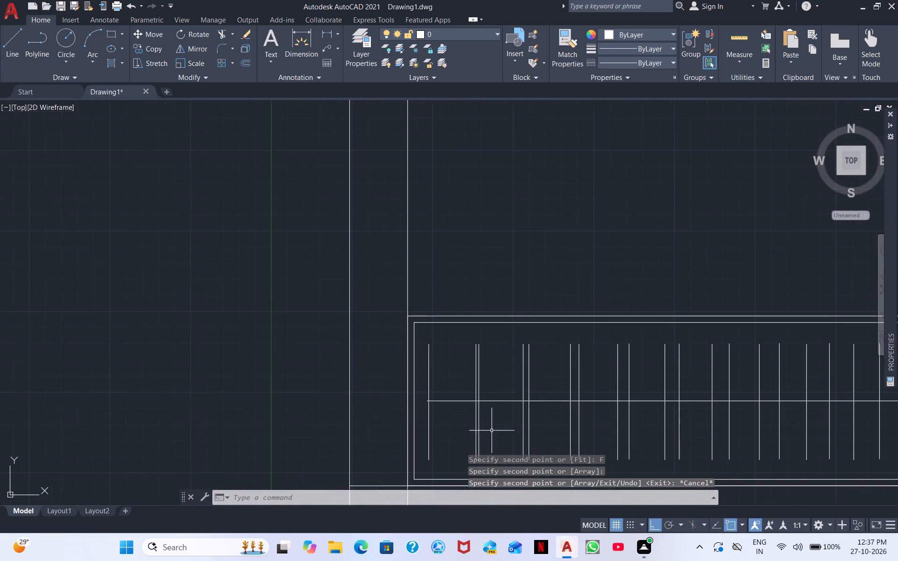
# Shift the second vertical line from the west along the centreline, to about midway between its two neighbours.
pyautogui.moveTo(664, 433); pyautogui.dragTo(317, 328, button='middle')
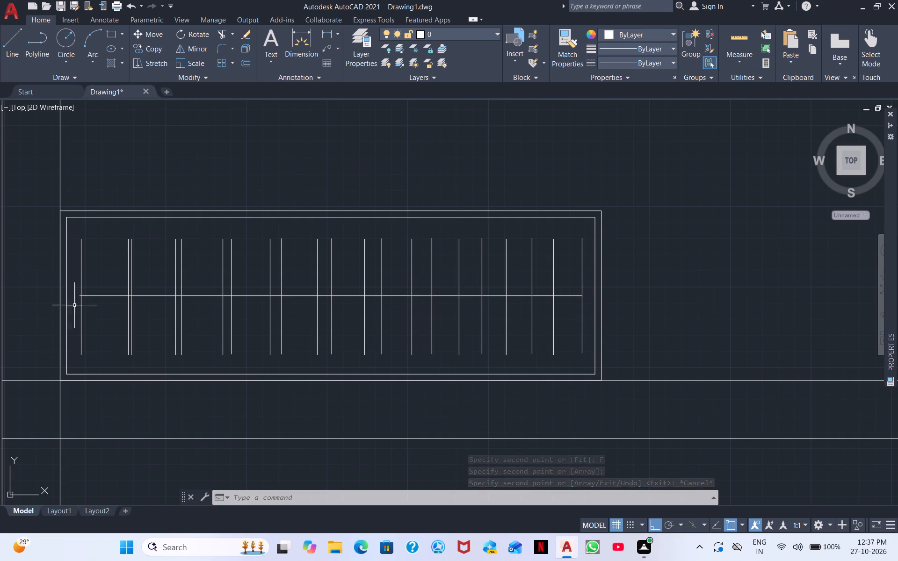
pyautogui.click(130, 267)
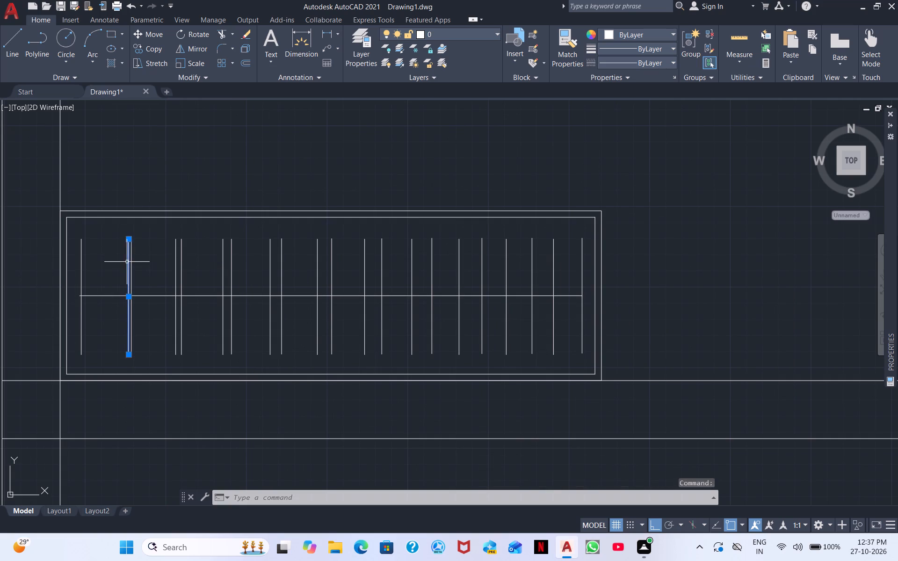
pyautogui.scroll(4, 127, 262)
pyautogui.scroll(-2, 130, 289)
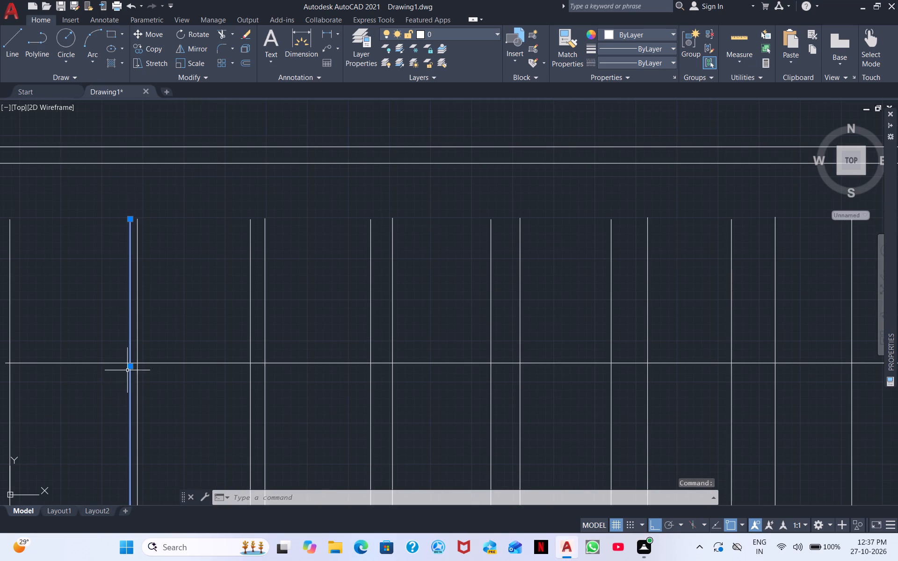
pyautogui.moveTo(131, 367); pyautogui.dragTo(80, 363)
pyautogui.click(80, 363)
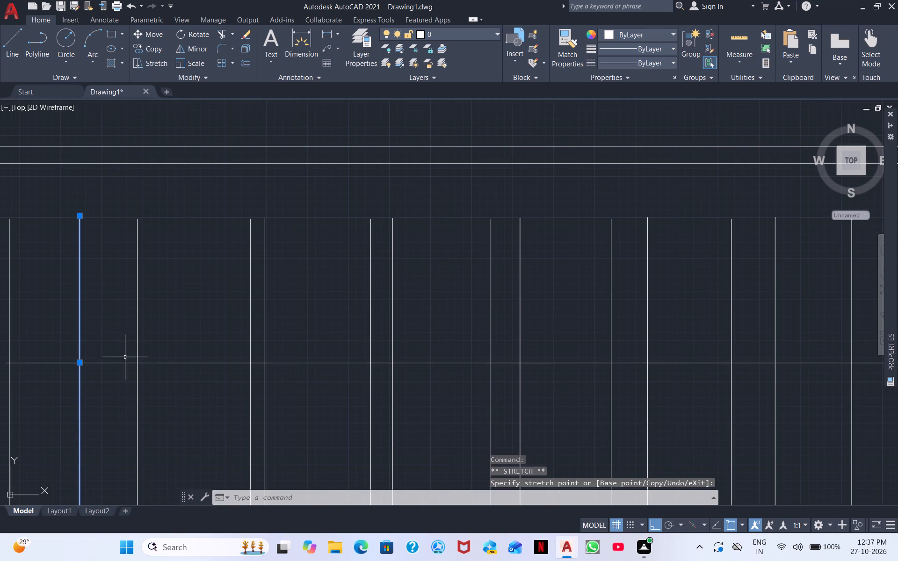
# Move the second and fourth vertical lines from the west together, a short distance west along the centreline.
pyautogui.click(251, 352)
pyautogui.rightClick(250, 352)
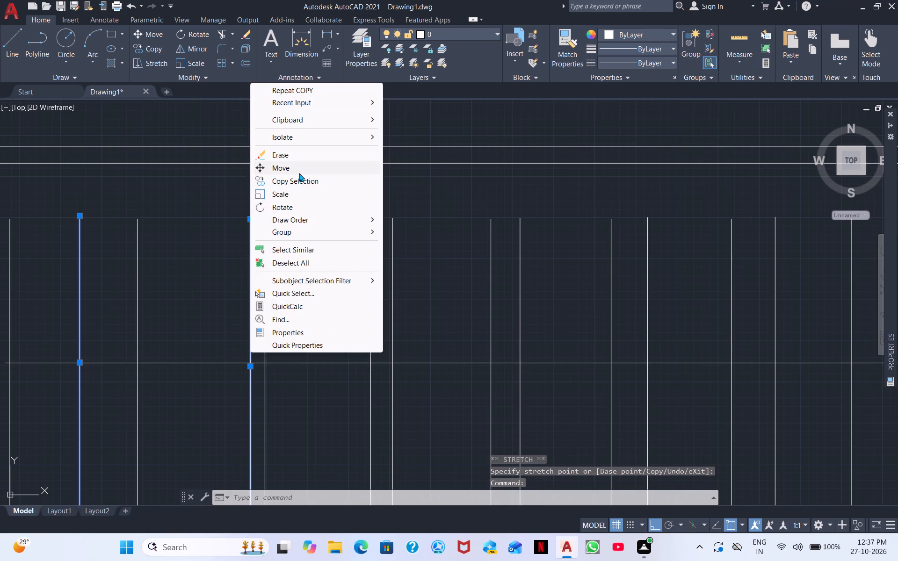
pyautogui.click(299, 173)
pyautogui.click(249, 367)
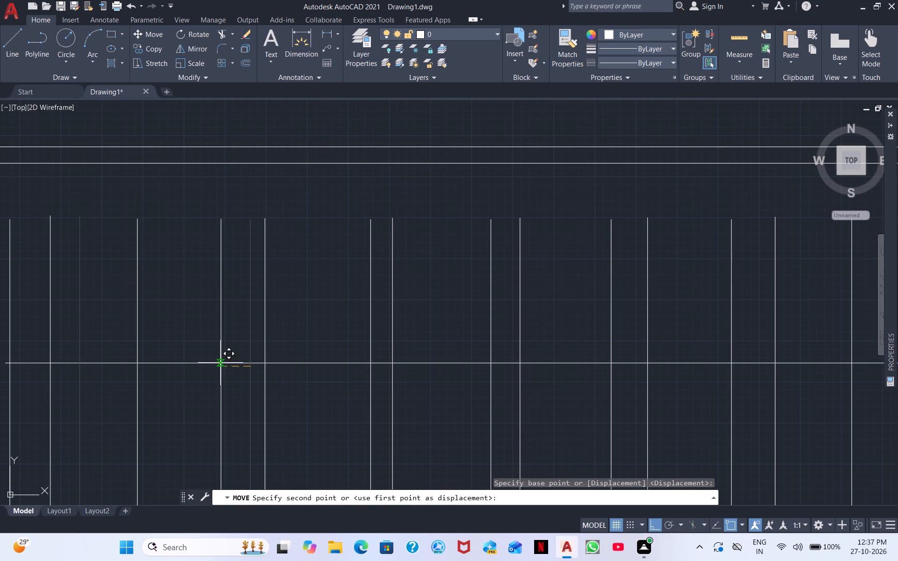
pyautogui.click(220, 363)
# Move the sixth vertical line from the west along the centreline, into the gap between the fifth and seventh lines.
pyautogui.scroll(-2, 220, 363)
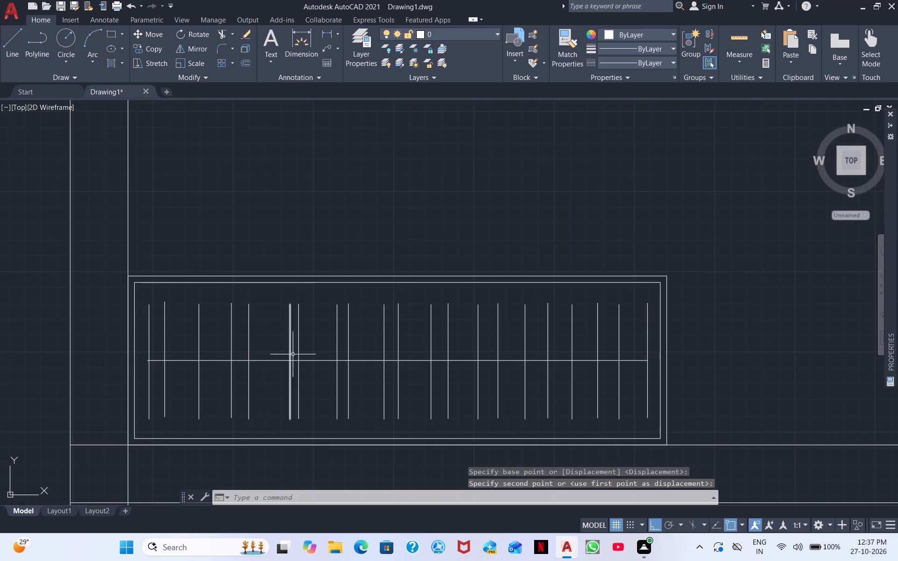
pyautogui.scroll(2, 301, 354)
pyautogui.click(272, 352)
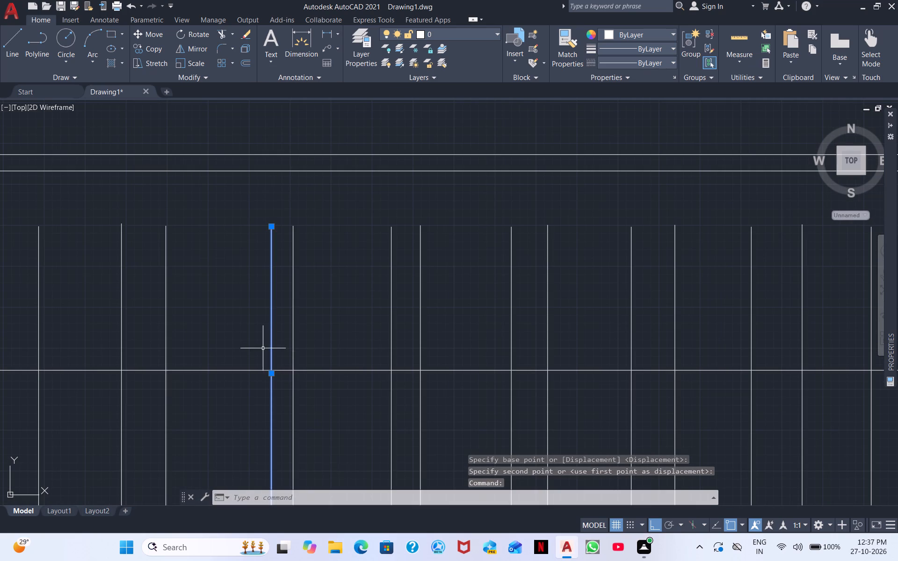
pyautogui.rightClick(263, 348)
pyautogui.click(304, 144)
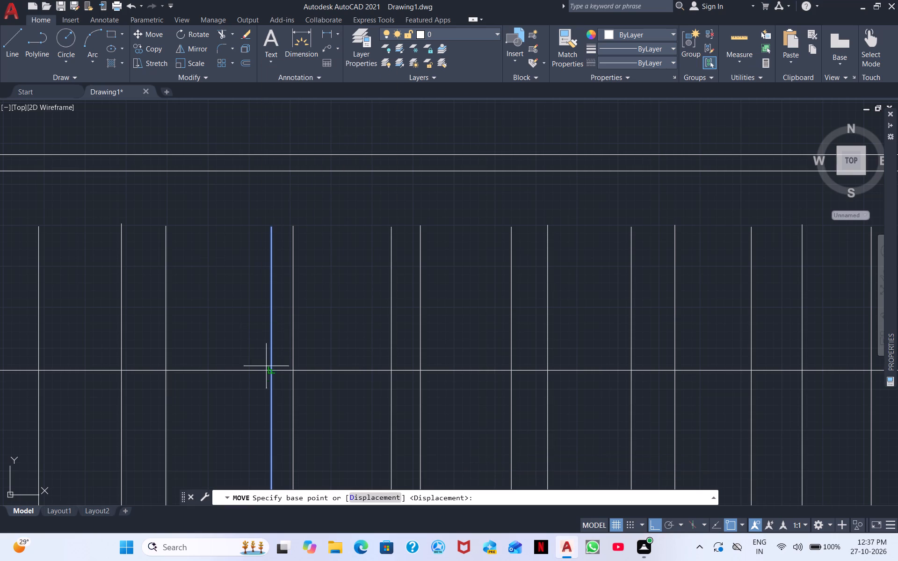
pyautogui.click(269, 374)
pyautogui.click(240, 376)
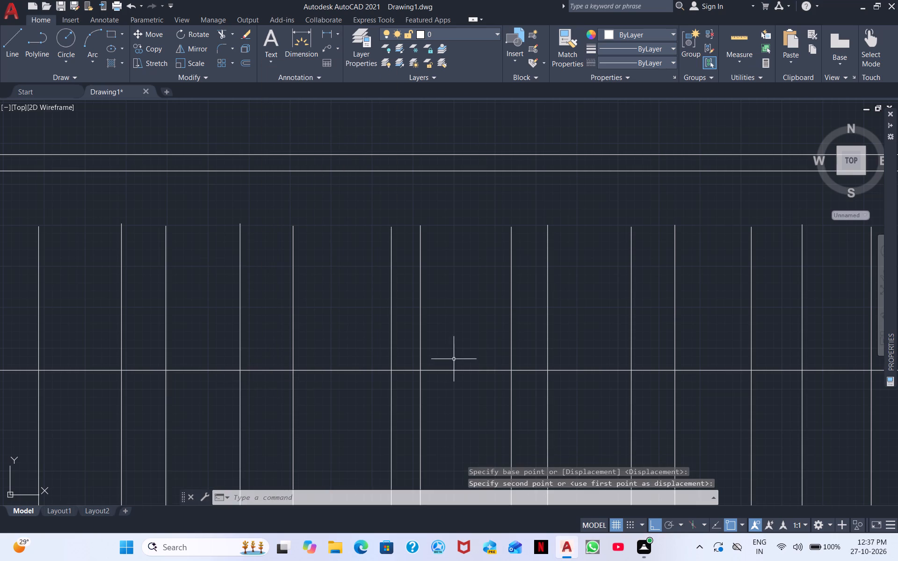
# Shift the eighth and tenth vertical lines west along the centreline, each to about midway between its neighbours.
pyautogui.click(393, 338)
pyautogui.click(378, 337)
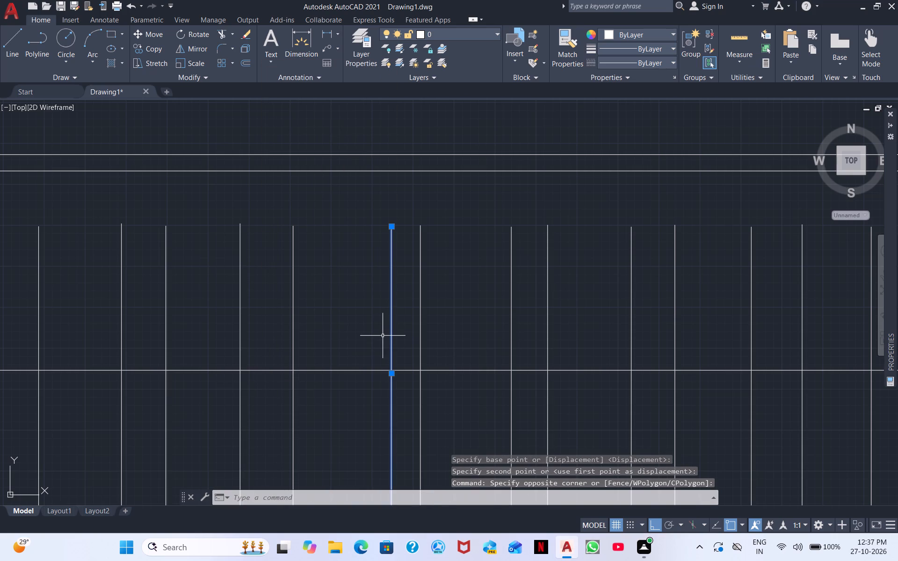
pyautogui.click(391, 374)
pyautogui.click(355, 372)
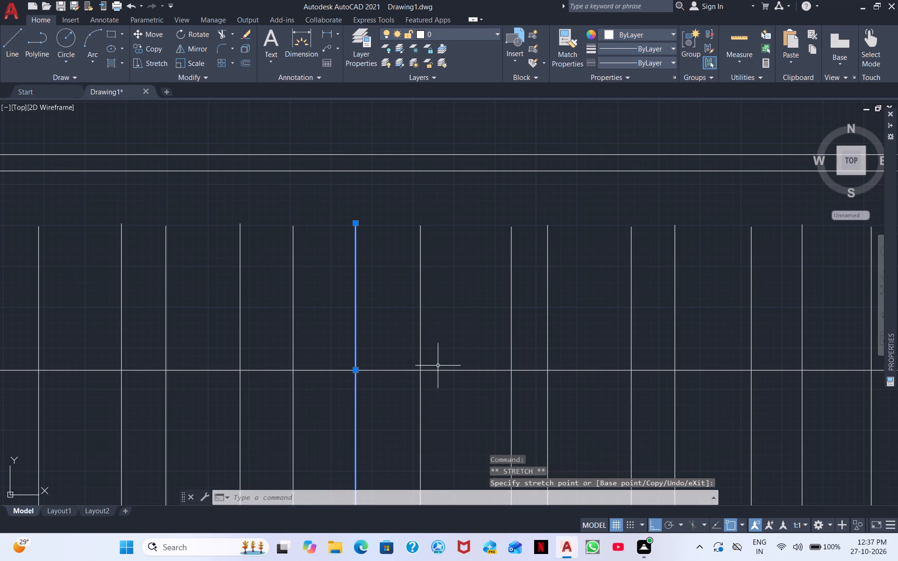
pyautogui.click(510, 348)
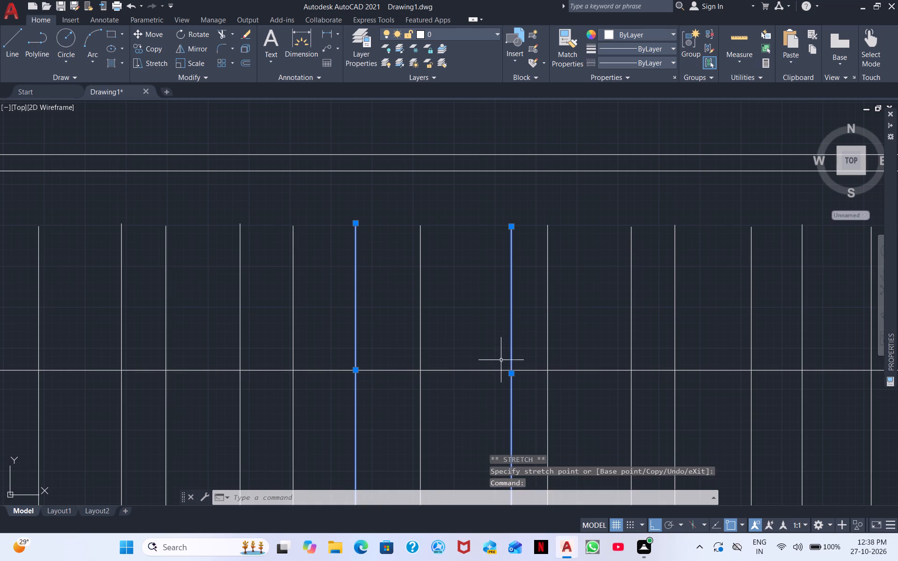
pyautogui.click(511, 375)
pyautogui.click(485, 374)
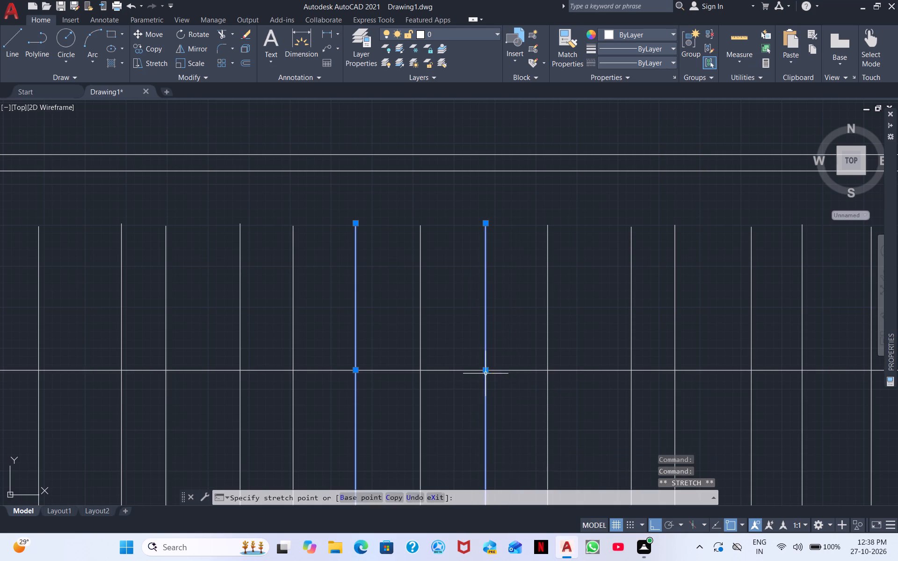
# Shift the twelfth vertical line west along the centreline and fine-tune it to about midway between its neighbours.
pyautogui.moveTo(576, 354); pyautogui.dragTo(483, 340, button='middle')
pyautogui.scroll(-1, 465, 335)
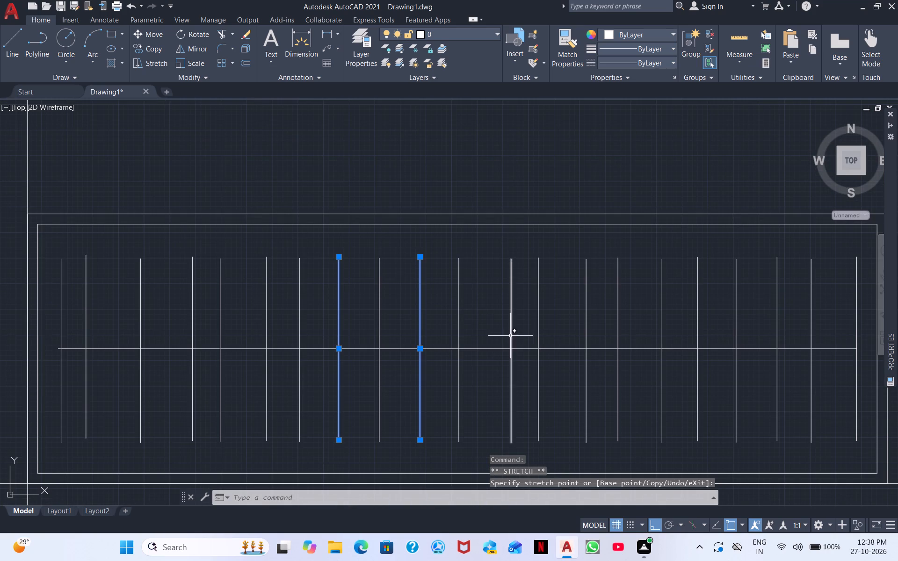
pyautogui.click(511, 335)
pyautogui.click(513, 350)
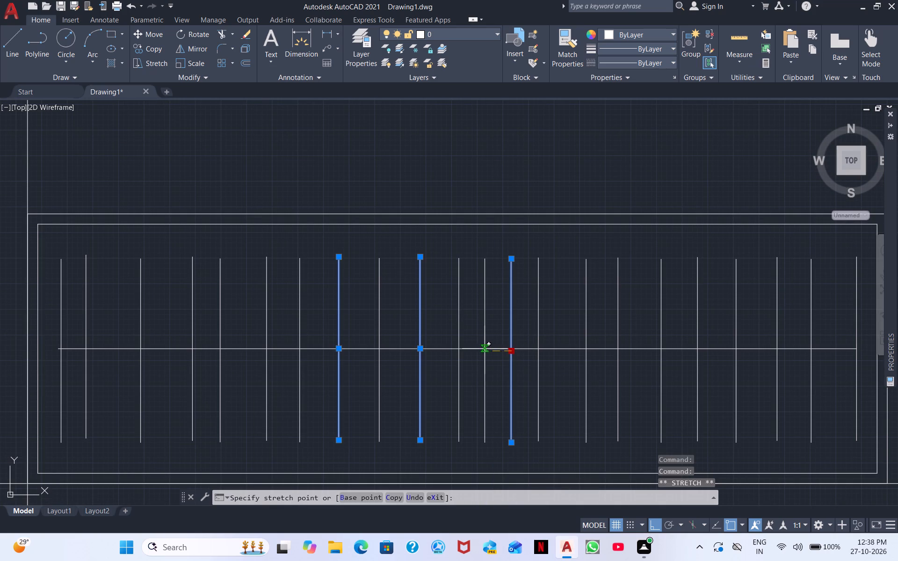
pyautogui.click(487, 347)
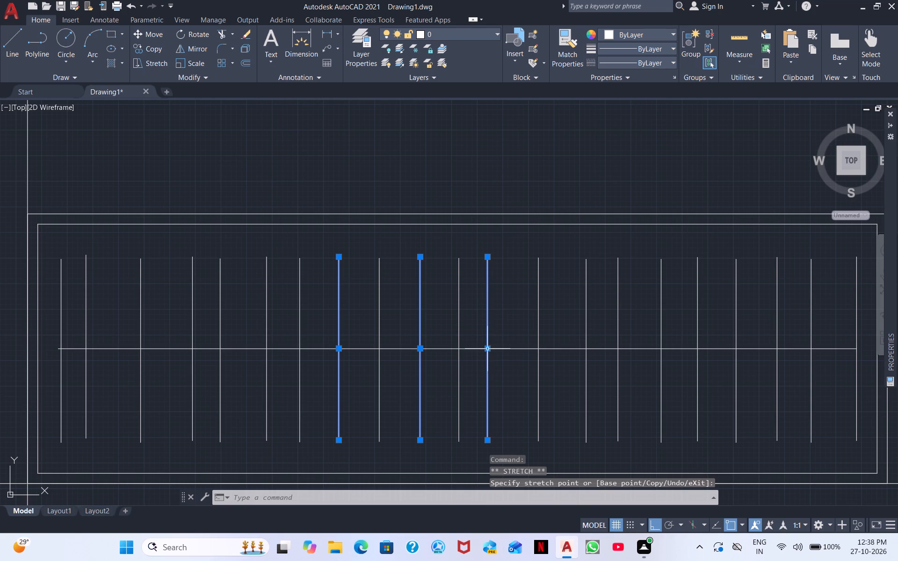
pyautogui.click(489, 349)
pyautogui.click(498, 348)
# Shift the fourteenth vertical line slightly west along the centreline, to about midway between its neighbours.
pyautogui.scroll(-1, 516, 341)
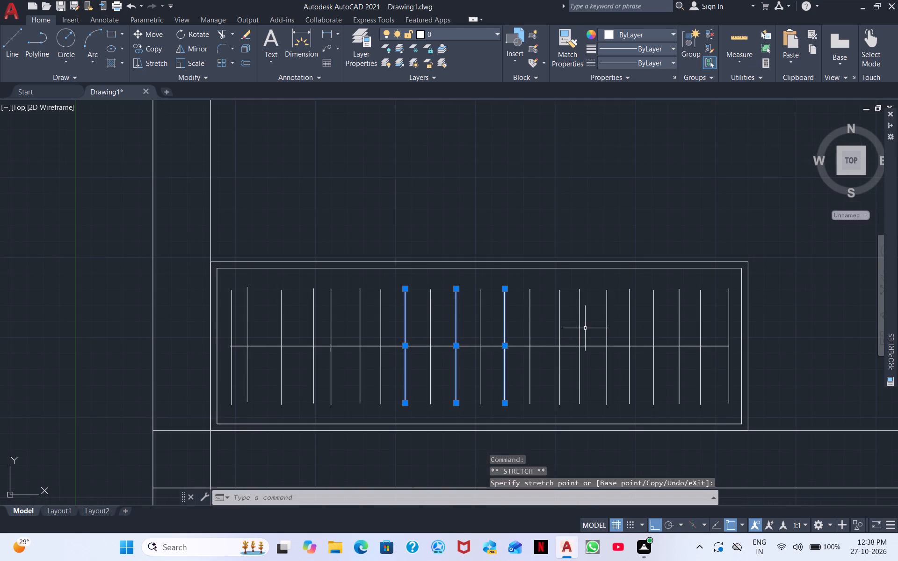
pyautogui.moveTo(586, 331); pyautogui.dragTo(411, 337, button='middle')
pyautogui.scroll(2, 408, 337)
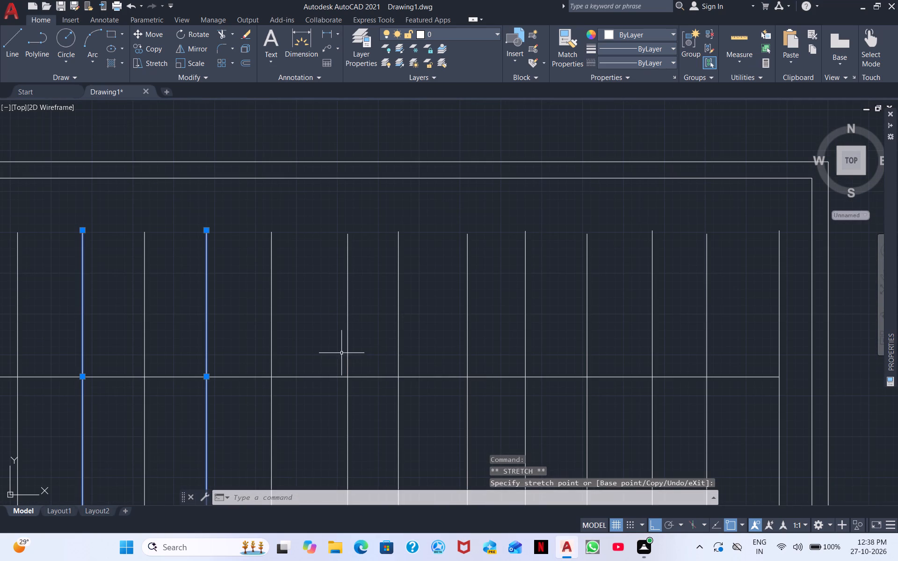
pyautogui.click(348, 351)
pyautogui.click(346, 380)
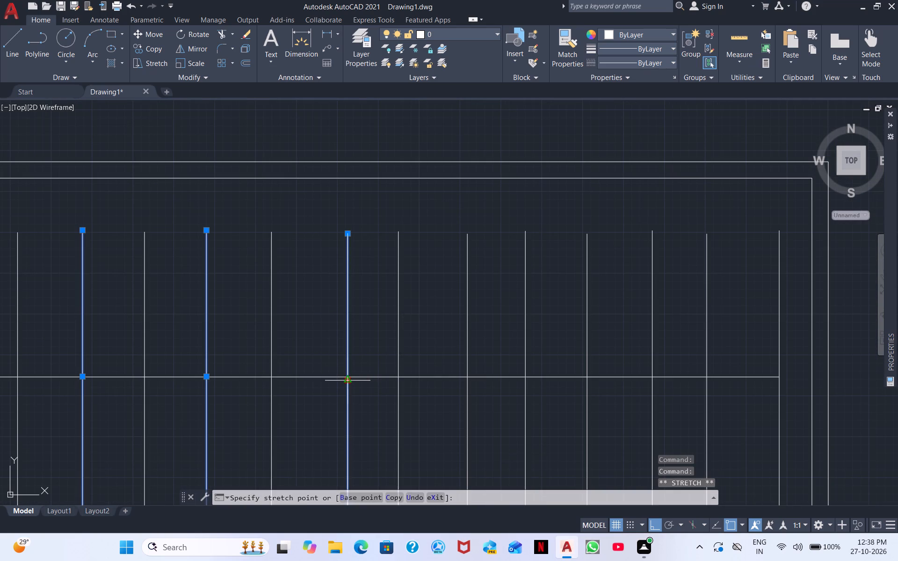
pyautogui.click(332, 380)
# Even out the west-end spacing by shifting the second and third vertical lines east, and try nudging the fourth slightly west.
pyautogui.scroll(-1, 412, 365)
pyautogui.moveTo(447, 361); pyautogui.dragTo(450, 335, button='middle')
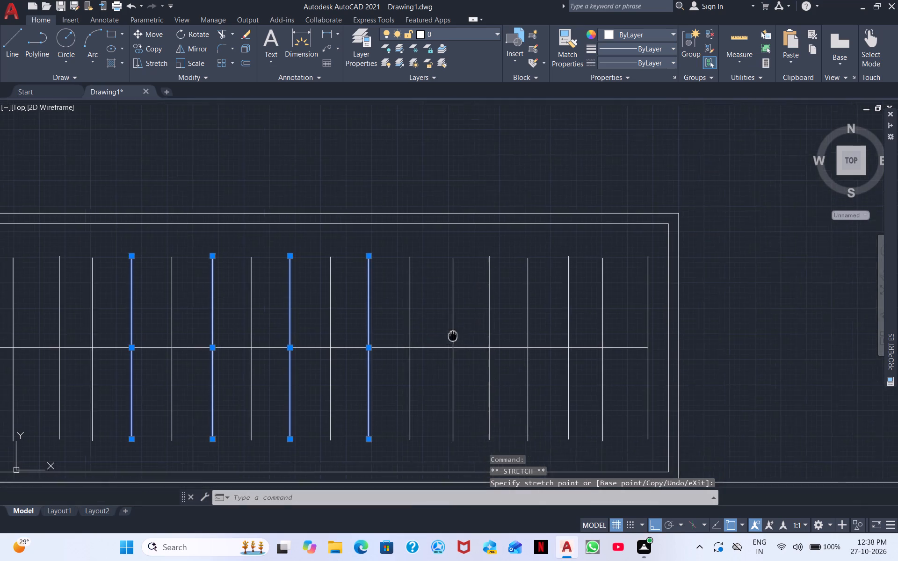
pyautogui.moveTo(450, 335); pyautogui.dragTo(346, 294, button='middle')
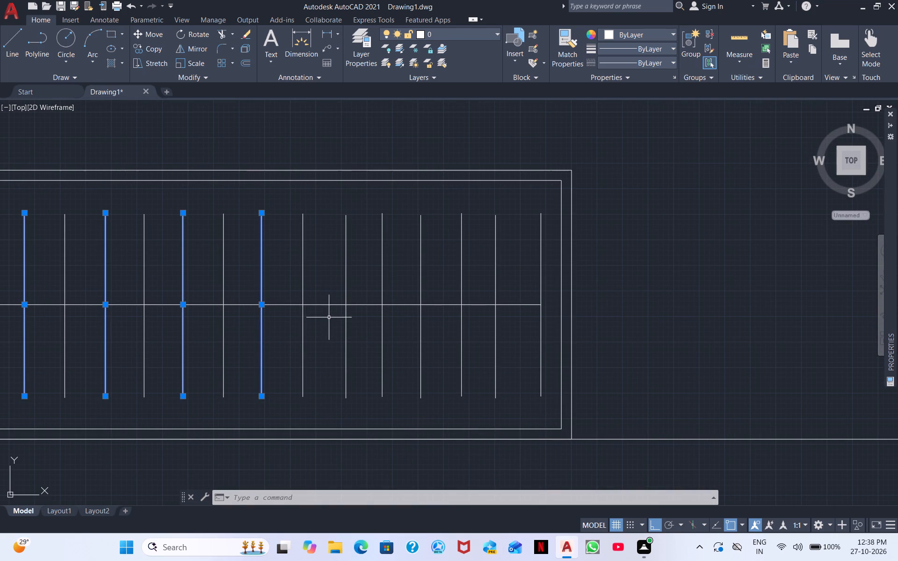
pyautogui.moveTo(333, 324); pyautogui.dragTo(482, 316, button='middle')
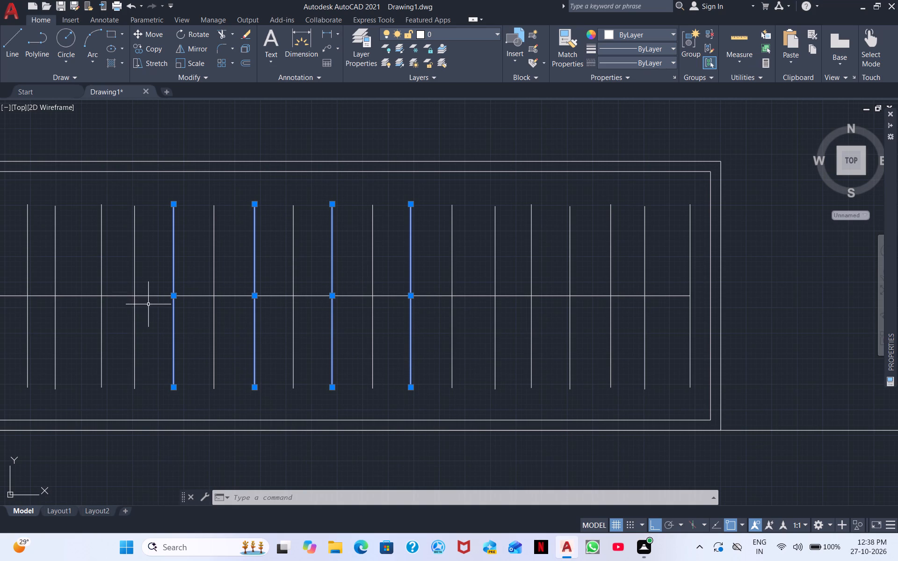
pyautogui.scroll(1, 51, 296)
pyautogui.scroll(-2, 54, 295)
pyautogui.moveTo(49, 289); pyautogui.dragTo(232, 292, button='middle')
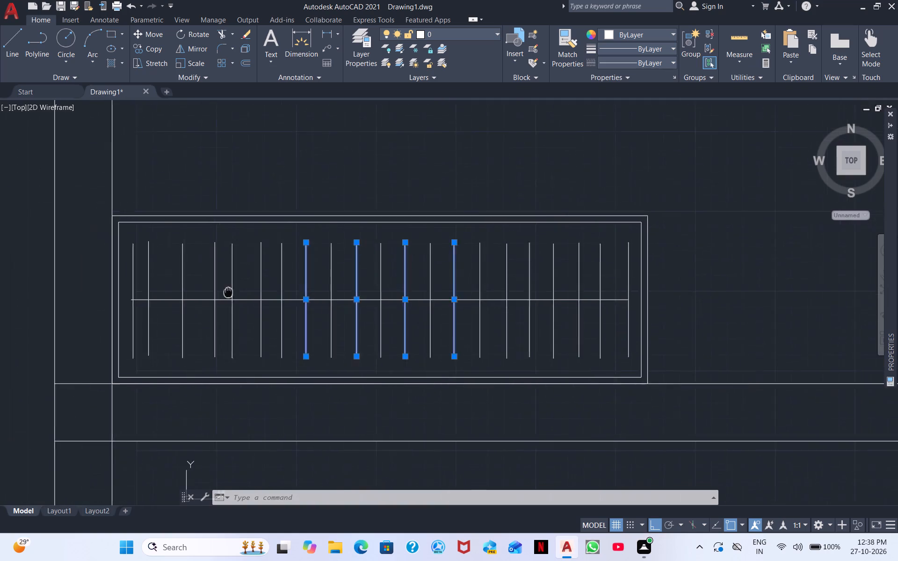
pyautogui.moveTo(232, 292); pyautogui.dragTo(264, 288, button='middle')
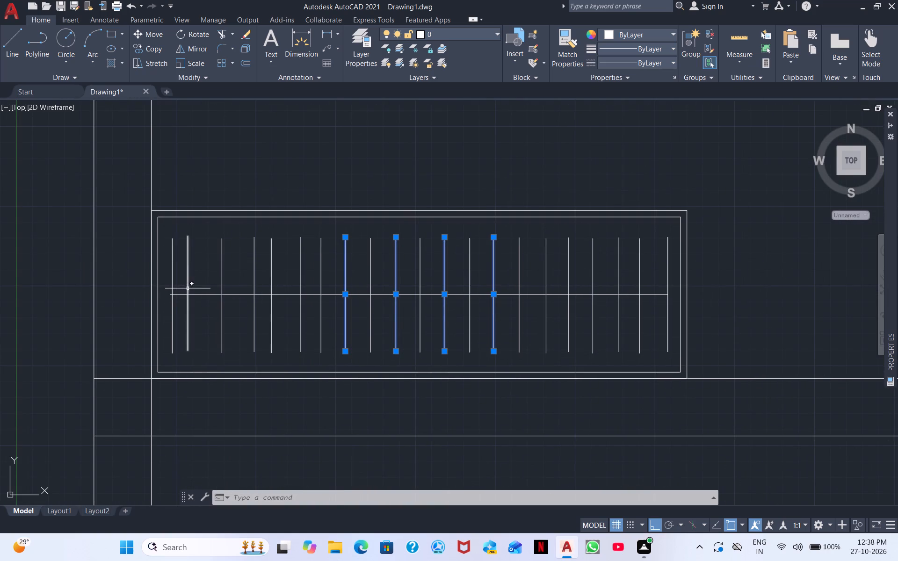
pyautogui.click(188, 288)
pyautogui.click(187, 295)
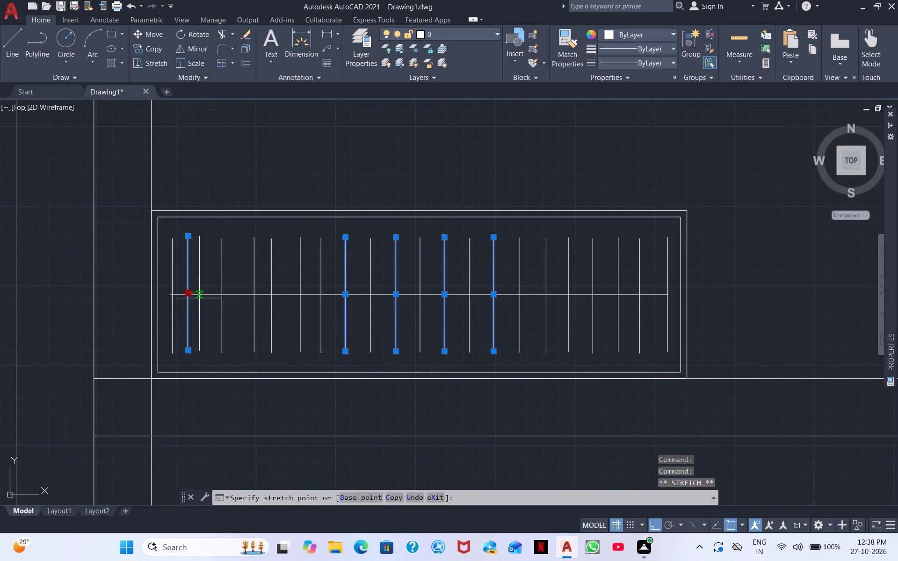
pyautogui.click(200, 298)
pyautogui.click(224, 289)
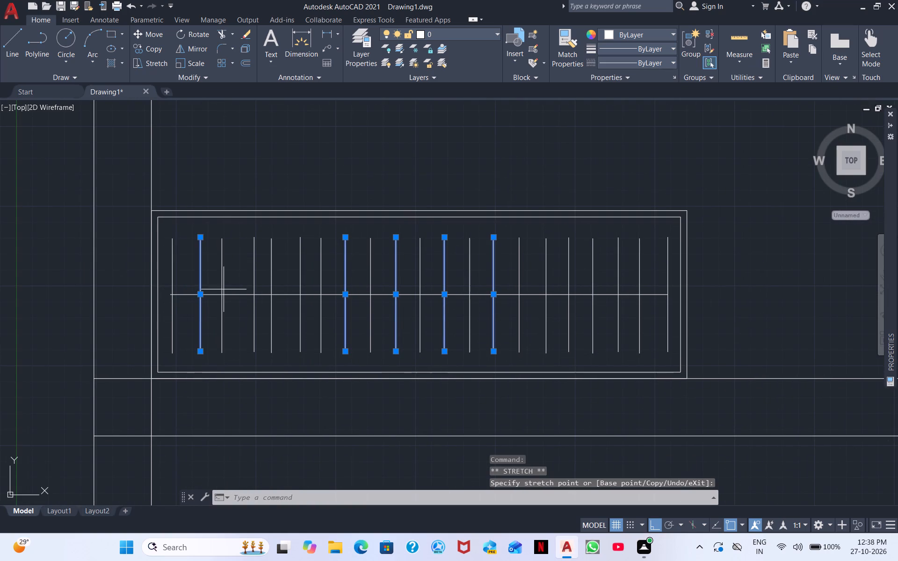
pyautogui.click(217, 290)
pyautogui.moveTo(221, 297); pyautogui.dragTo(227, 298)
pyautogui.click(231, 298)
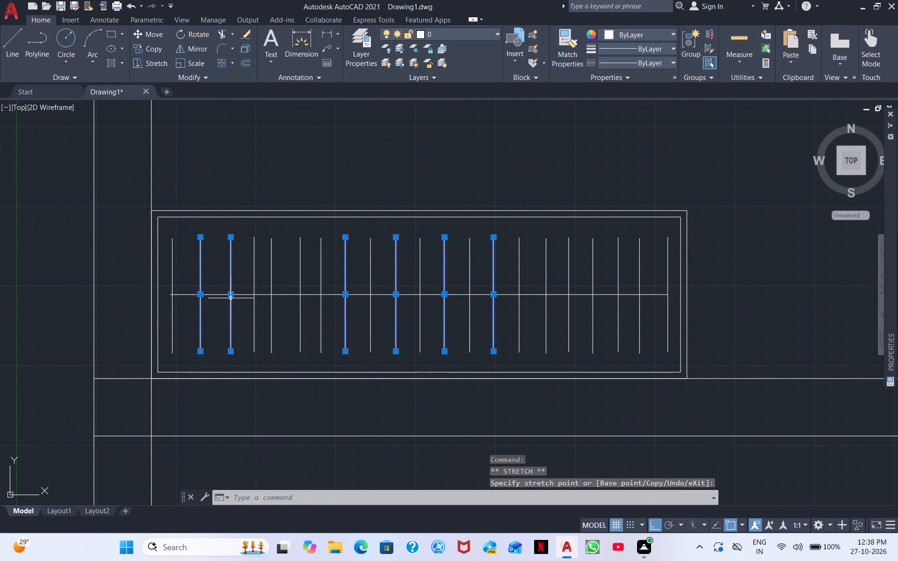
pyautogui.click(254, 290)
pyautogui.click(253, 297)
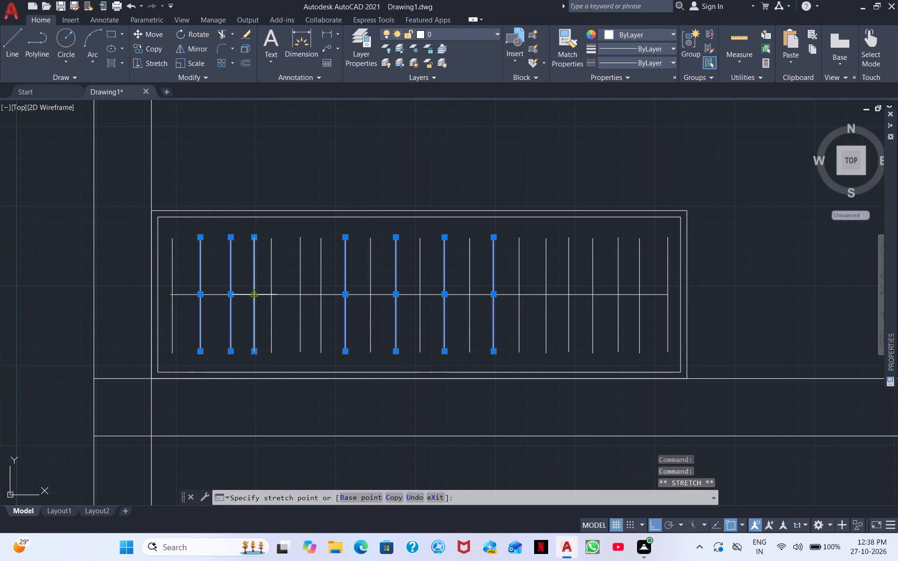
pyautogui.click(250, 299)
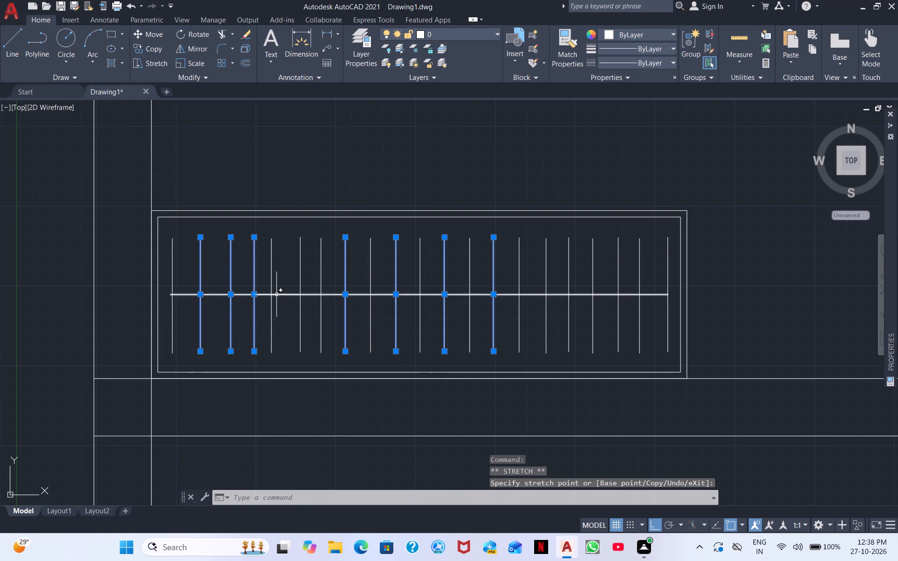
pyautogui.press('Escape')
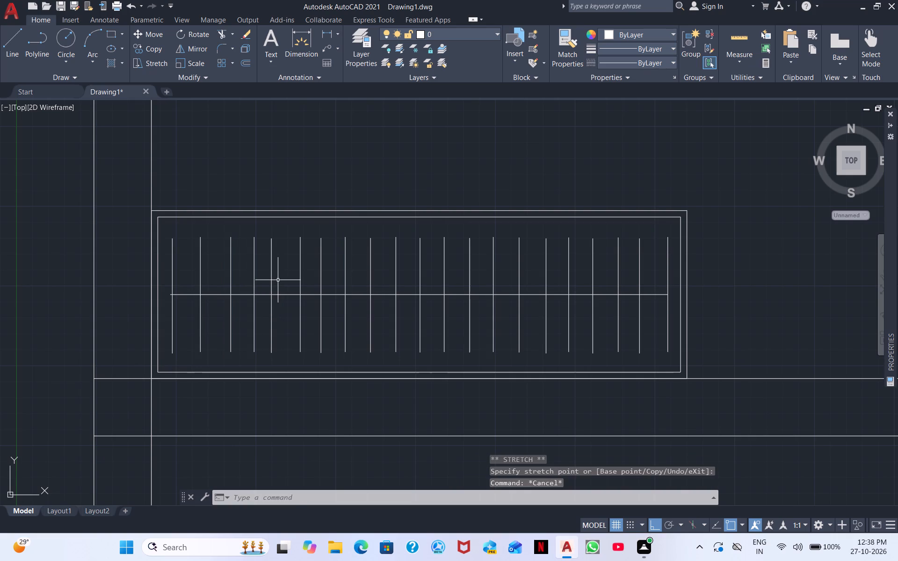
# With Ortho off, rotate the second vertical line about 8° around its lower end, tilting its top west.
pyautogui.click(214, 274)
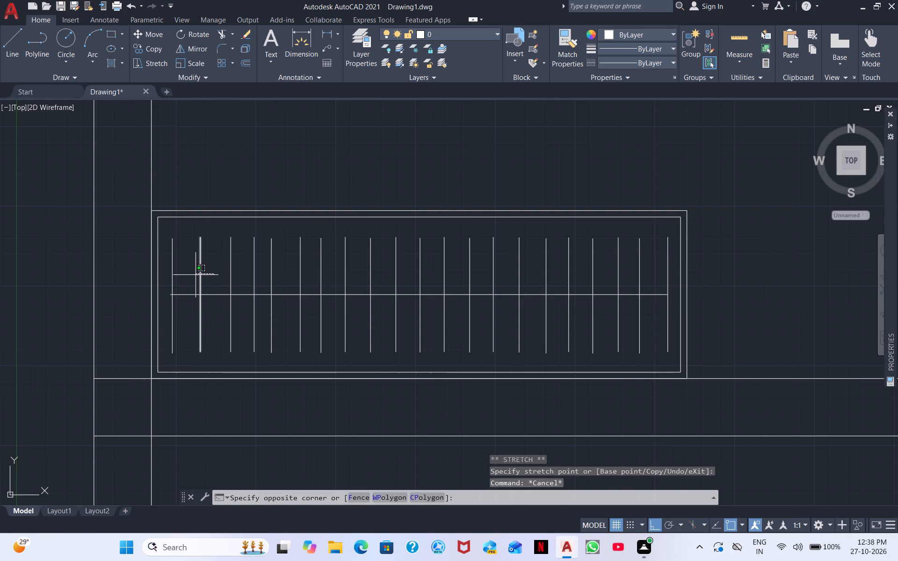
pyautogui.click(196, 275)
pyautogui.rightClick(204, 276)
pyautogui.click(245, 370)
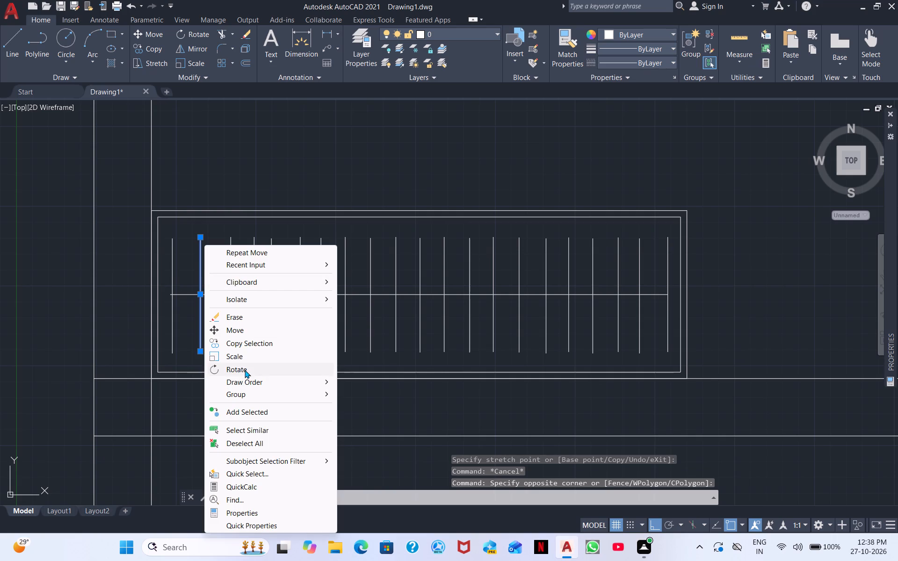
pyautogui.click(656, 525)
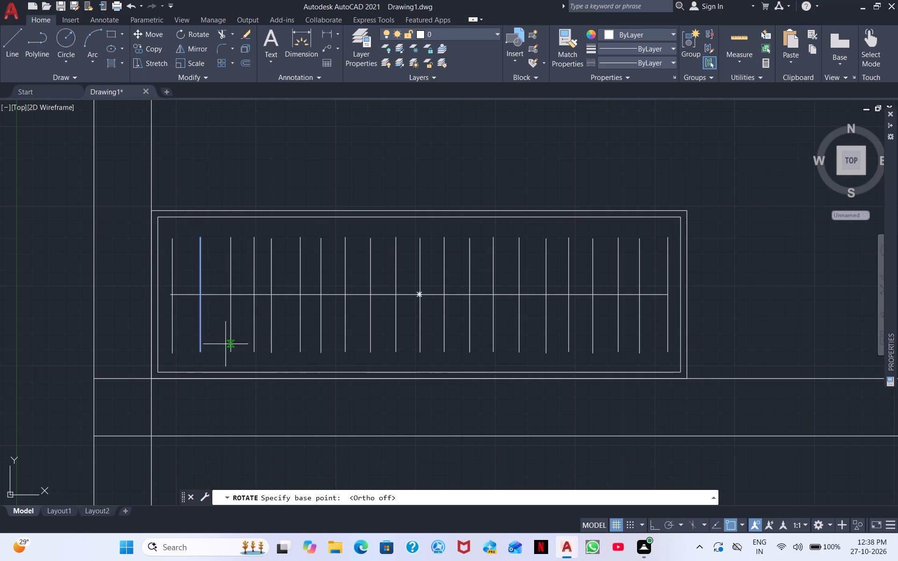
pyautogui.click(198, 350)
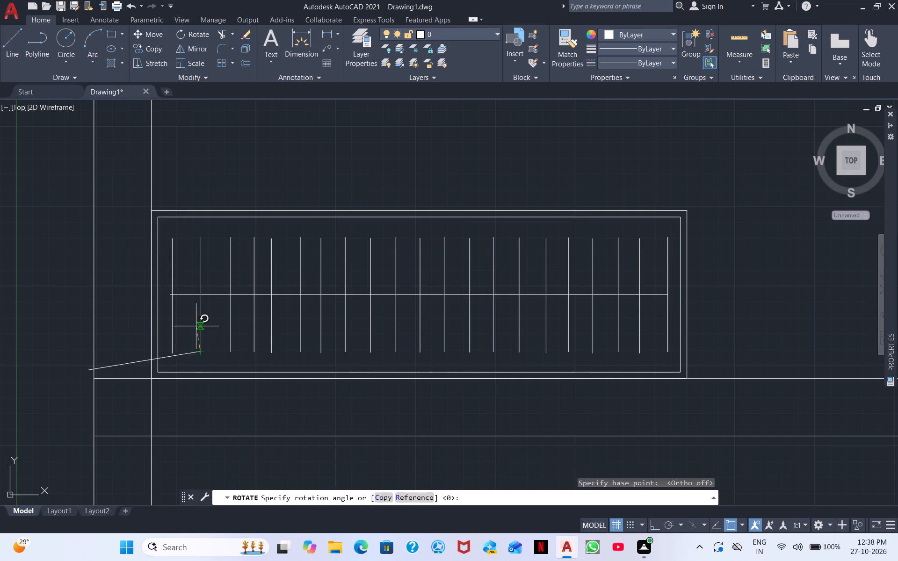
pyautogui.click(316, 334)
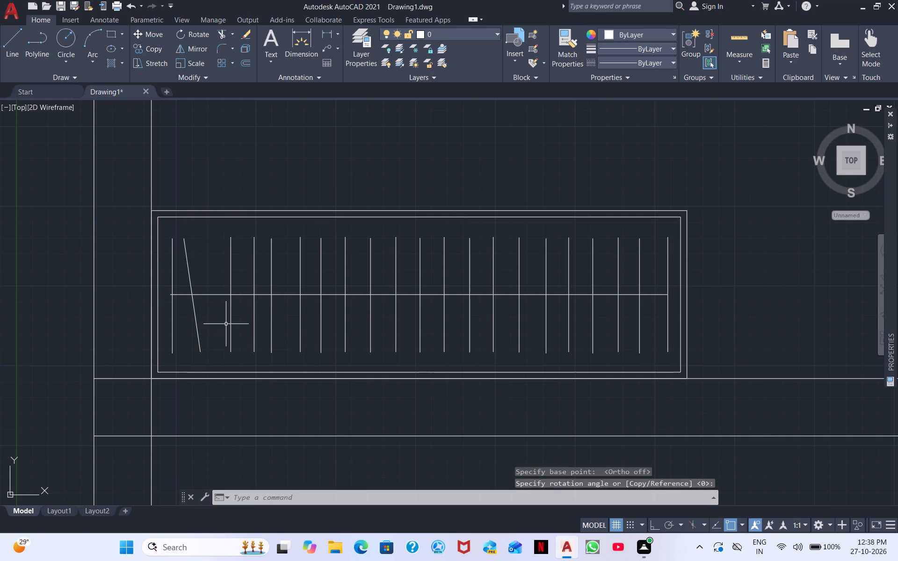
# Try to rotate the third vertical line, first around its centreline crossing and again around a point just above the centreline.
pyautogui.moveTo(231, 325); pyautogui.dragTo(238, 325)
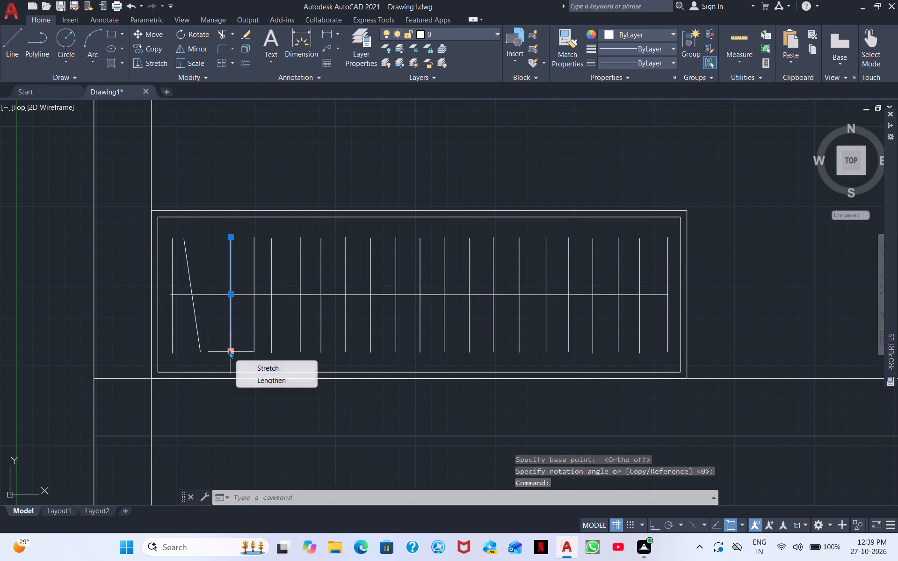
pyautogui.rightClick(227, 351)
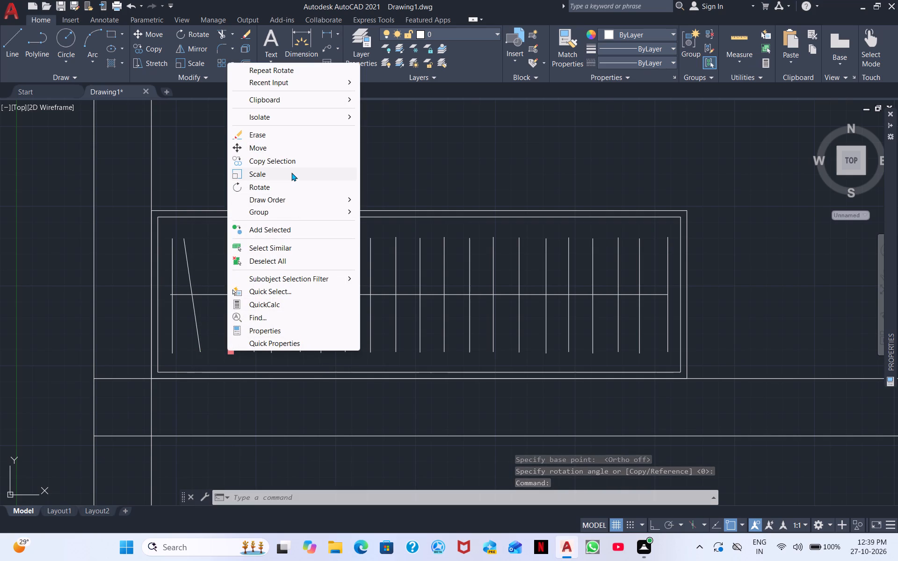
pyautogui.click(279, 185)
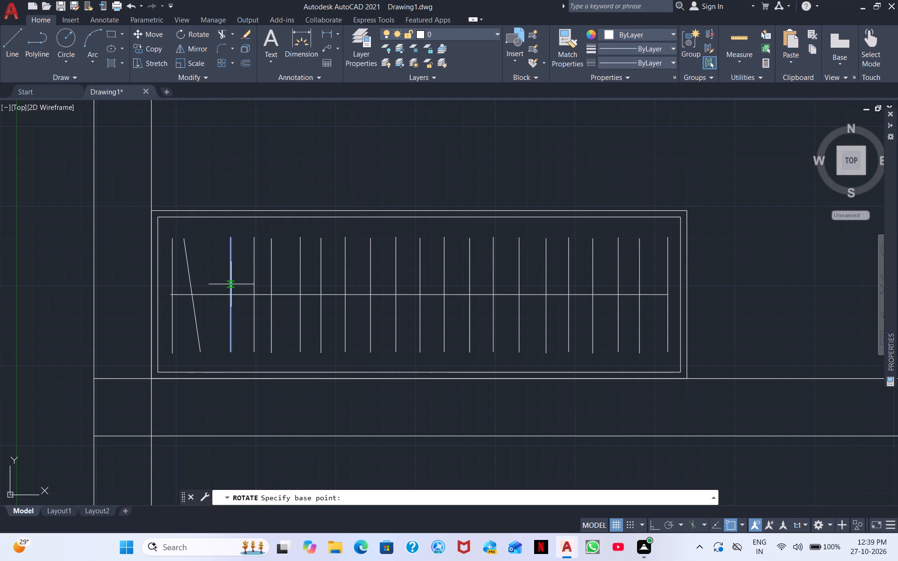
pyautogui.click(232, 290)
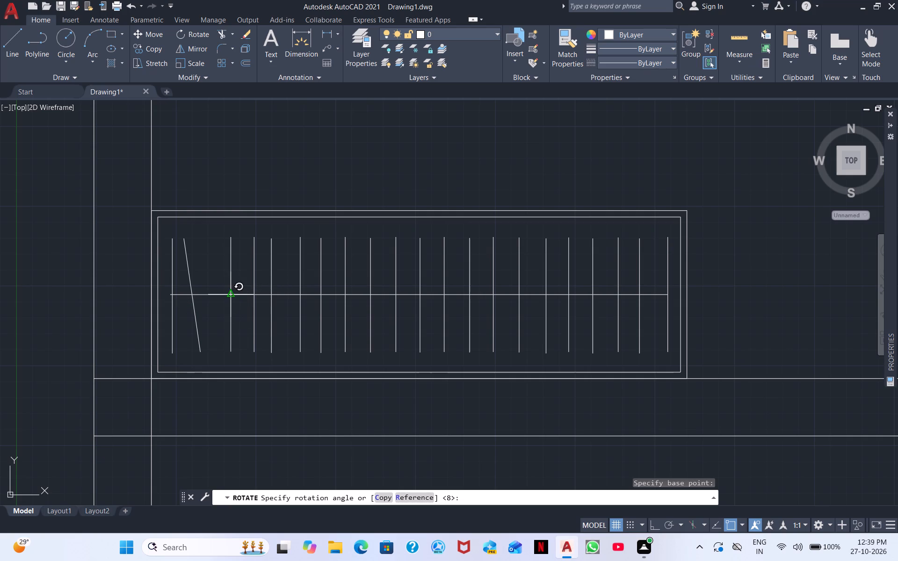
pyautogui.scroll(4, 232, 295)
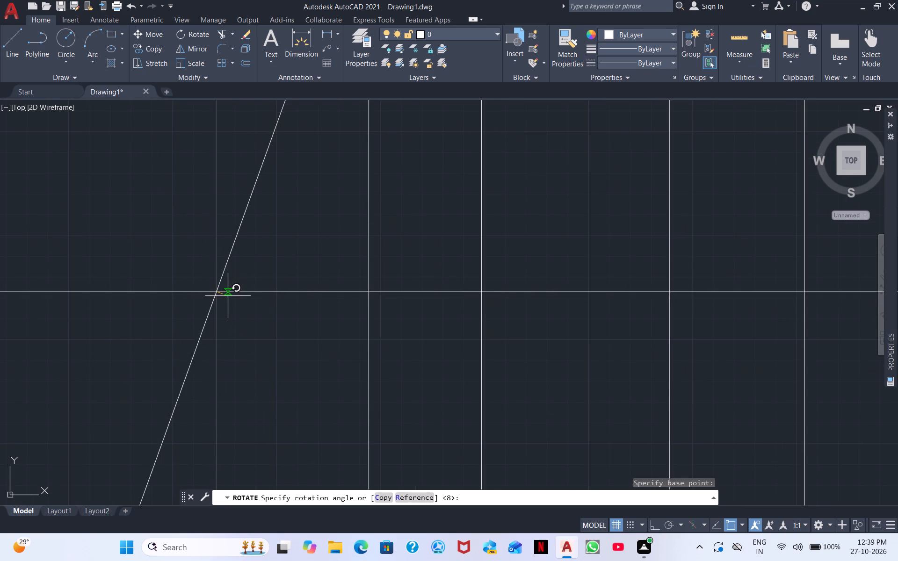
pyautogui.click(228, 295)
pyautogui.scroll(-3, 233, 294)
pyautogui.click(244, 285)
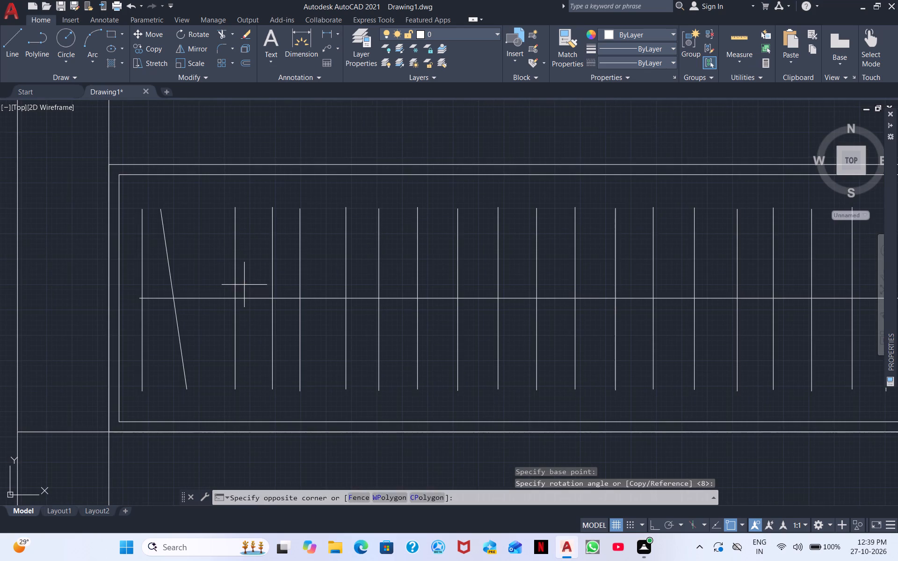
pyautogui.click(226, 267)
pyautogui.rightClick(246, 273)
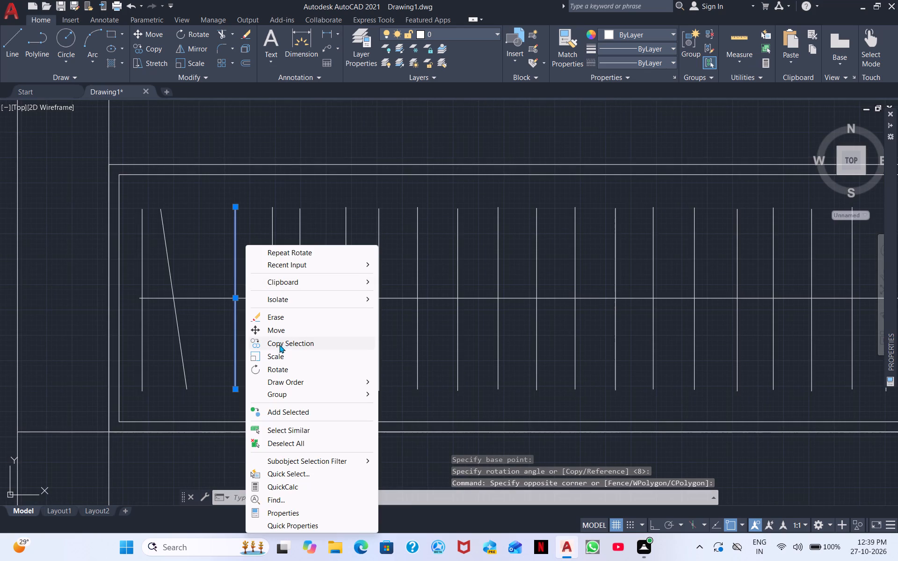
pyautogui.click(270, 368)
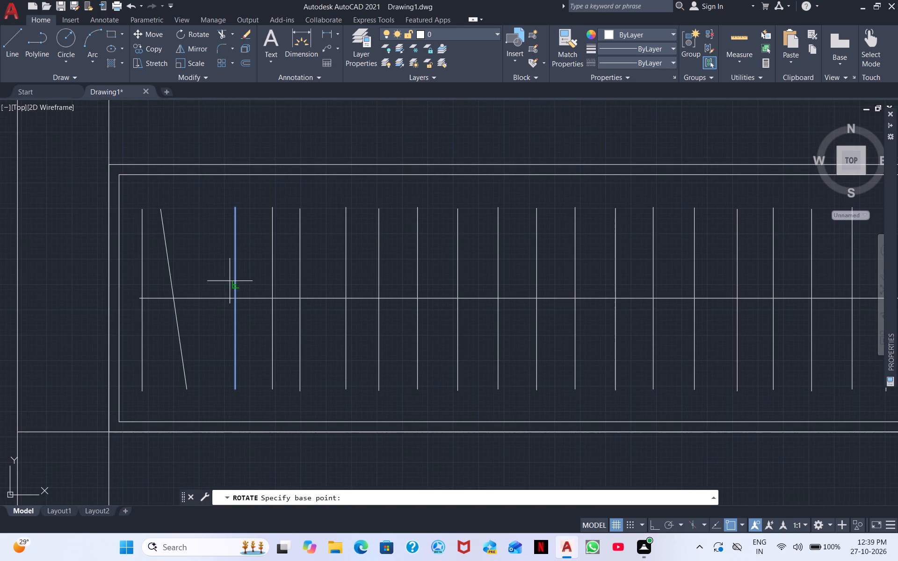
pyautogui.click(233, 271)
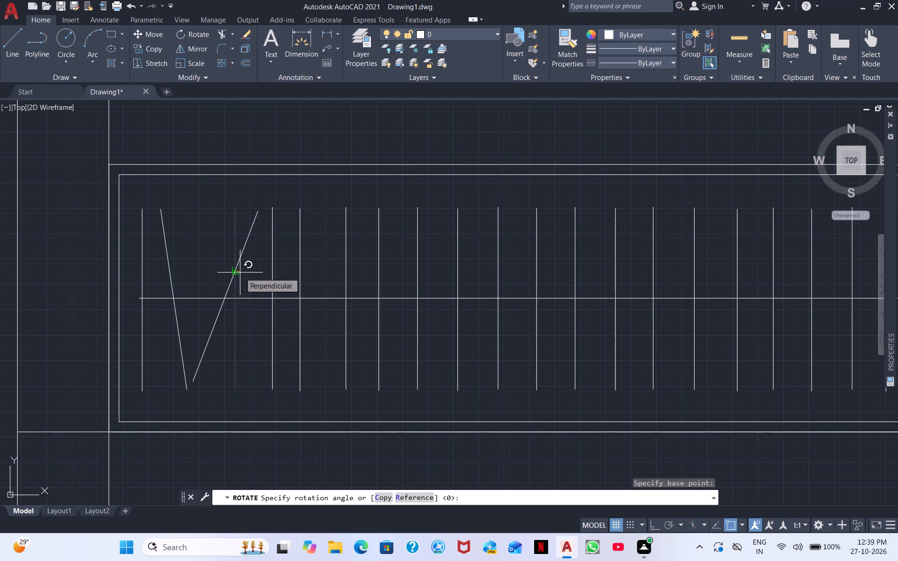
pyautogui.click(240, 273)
# Rotate the third vertical line about 169° around a point on it just above the centreline, leaning its top east.
pyautogui.click(238, 287)
pyautogui.click(233, 285)
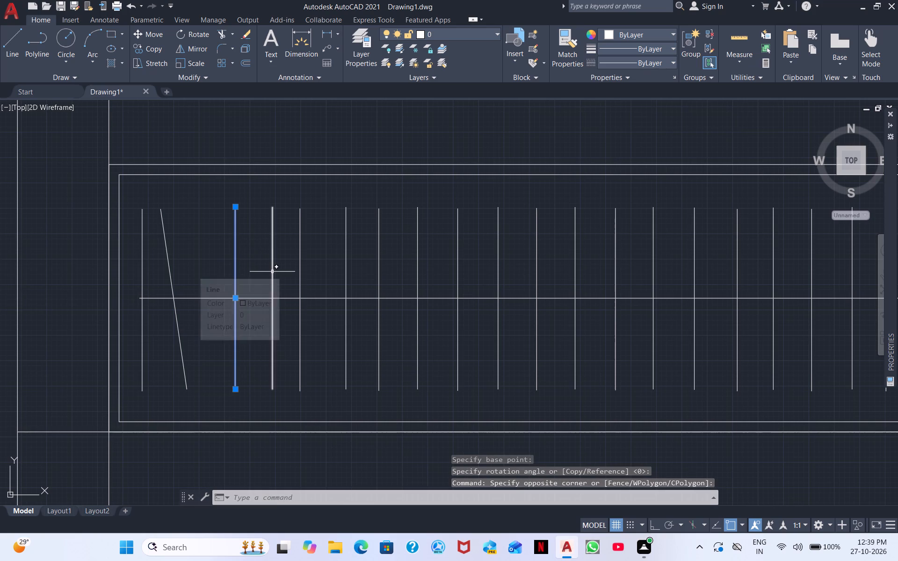
pyautogui.rightClick(253, 278)
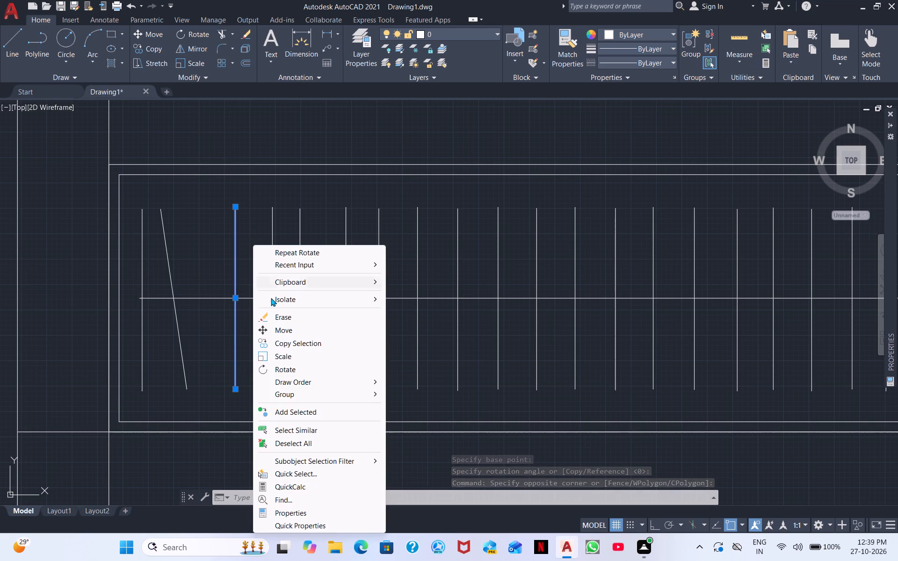
pyautogui.click(285, 372)
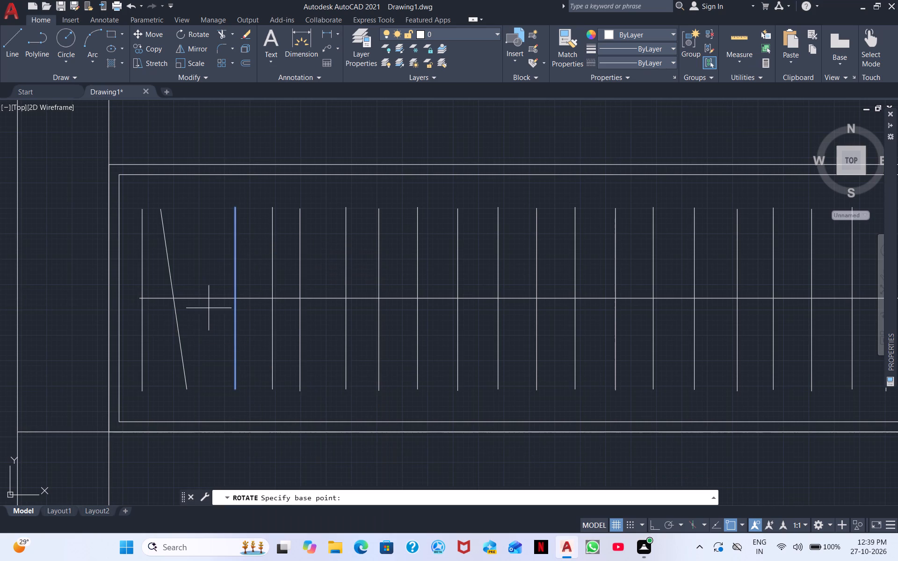
pyautogui.scroll(3, 209, 308)
pyautogui.click(311, 223)
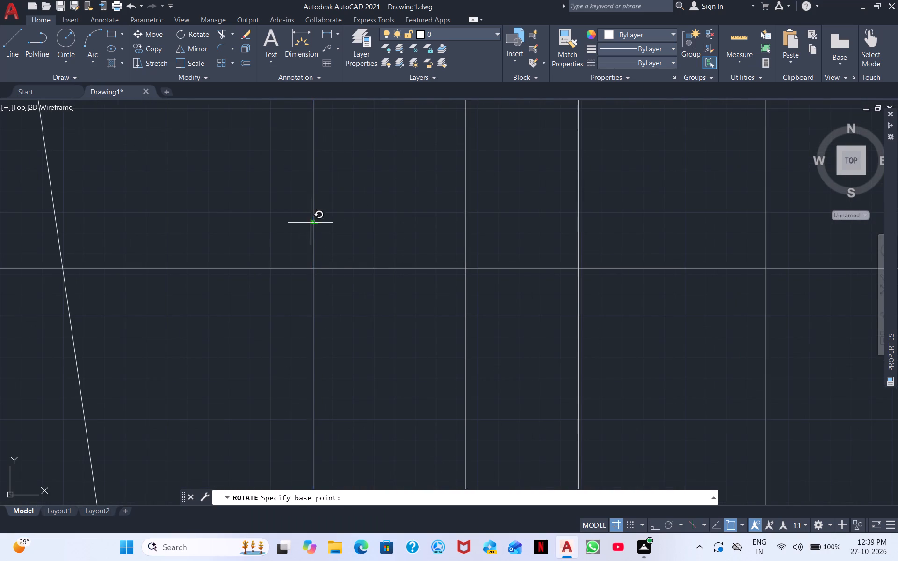
pyautogui.click(287, 216)
# Move the tilted third line southwest from its midpoint so that its midpoint sits on the centreline.
pyautogui.scroll(-2, 336, 217)
pyautogui.moveTo(353, 228); pyautogui.dragTo(181, 270, button='middle')
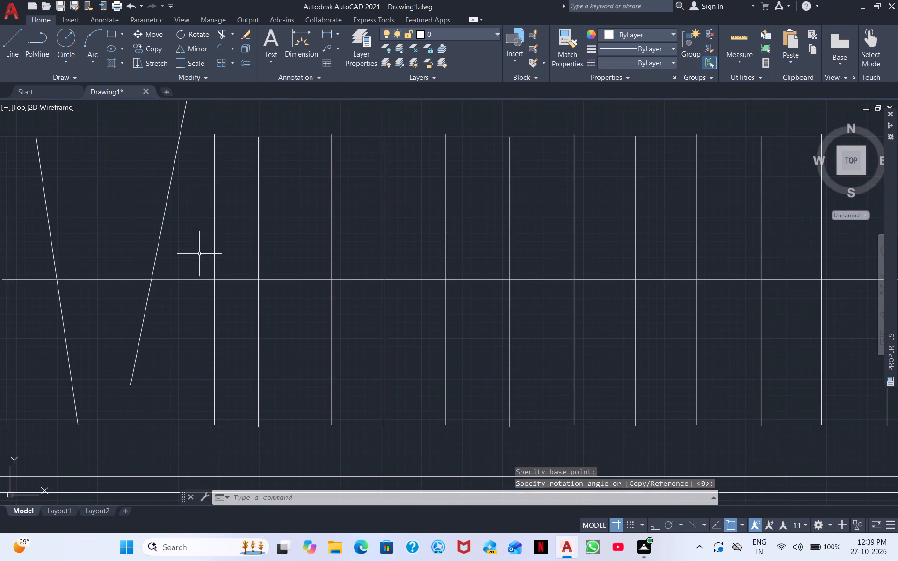
pyautogui.scroll(-1, 199, 254)
pyautogui.click(181, 260)
pyautogui.click(167, 247)
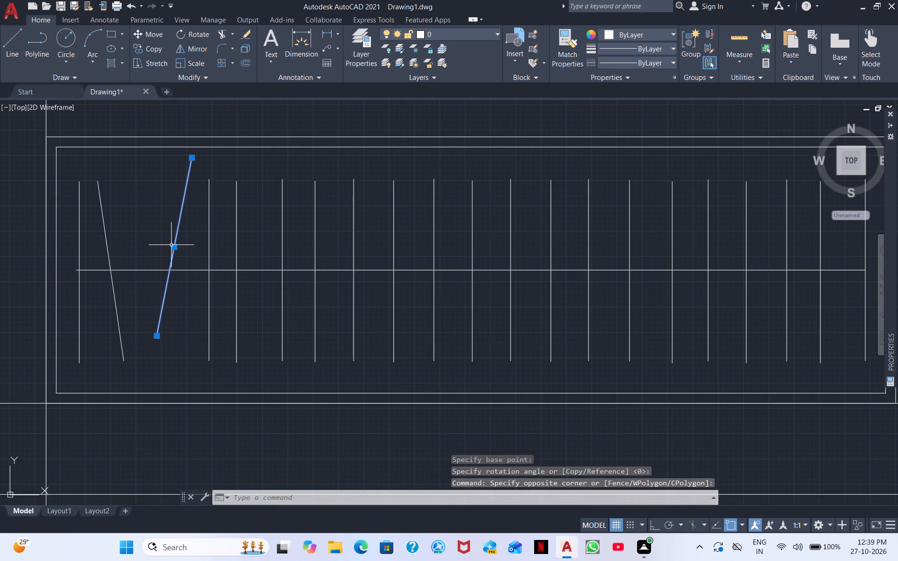
pyautogui.rightClick(172, 245)
pyautogui.click(210, 330)
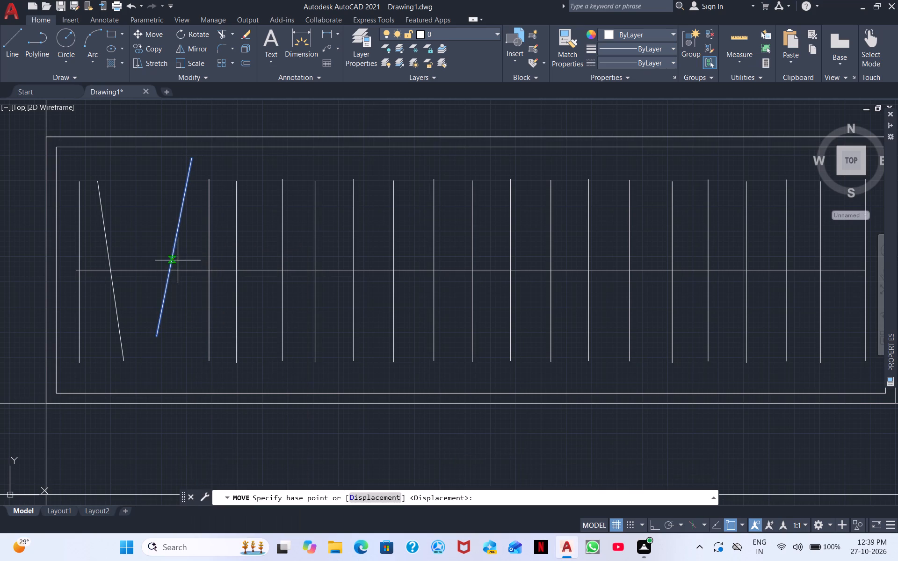
pyautogui.click(170, 249)
pyautogui.click(154, 271)
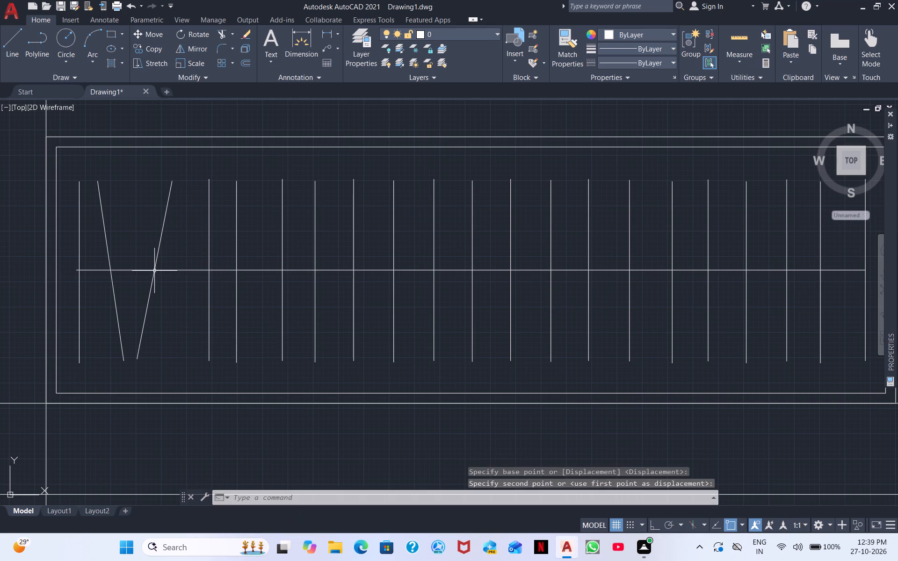
# Rotate the fourth vertical line about 168° around its midpoint on the centreline, leaning its top east.
pyautogui.click(231, 259)
pyautogui.click(204, 242)
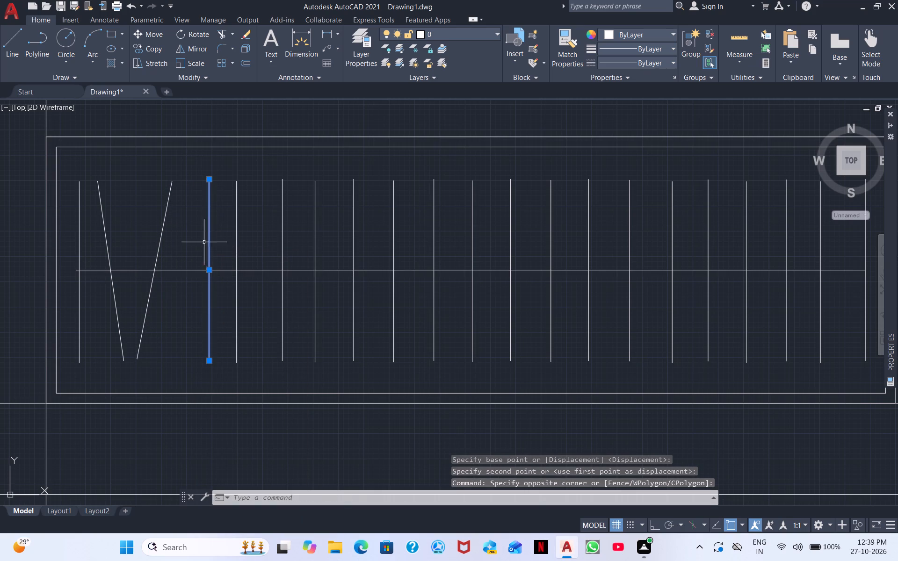
pyautogui.rightClick(213, 245)
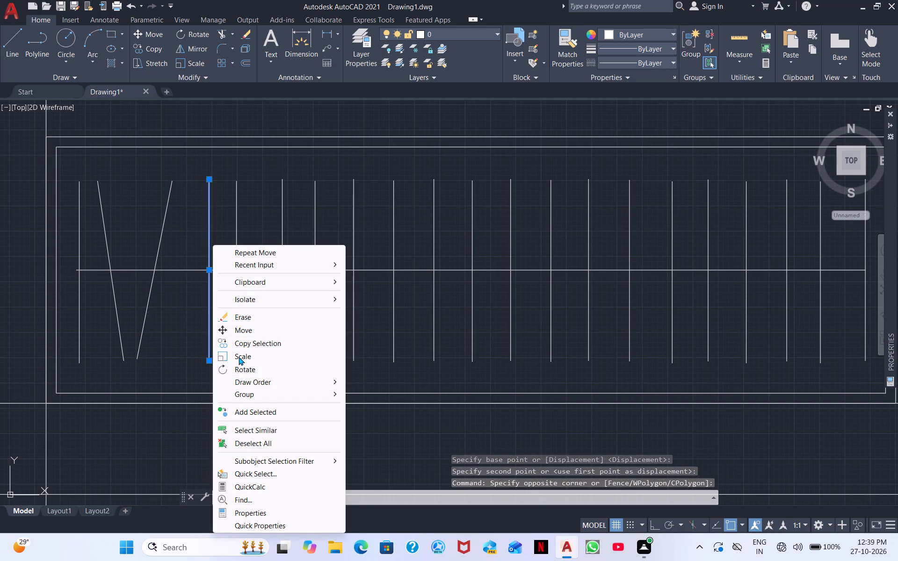
pyautogui.click(236, 370)
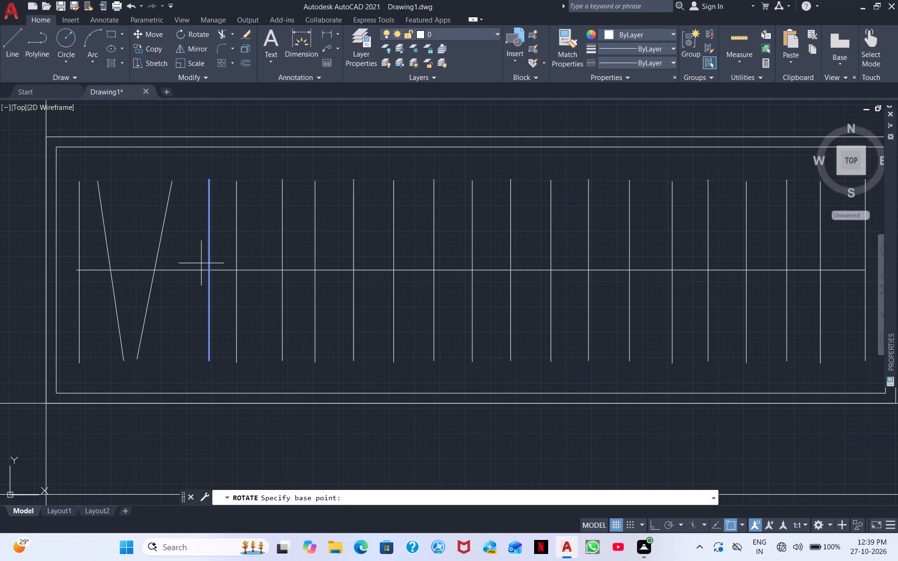
pyautogui.click(206, 271)
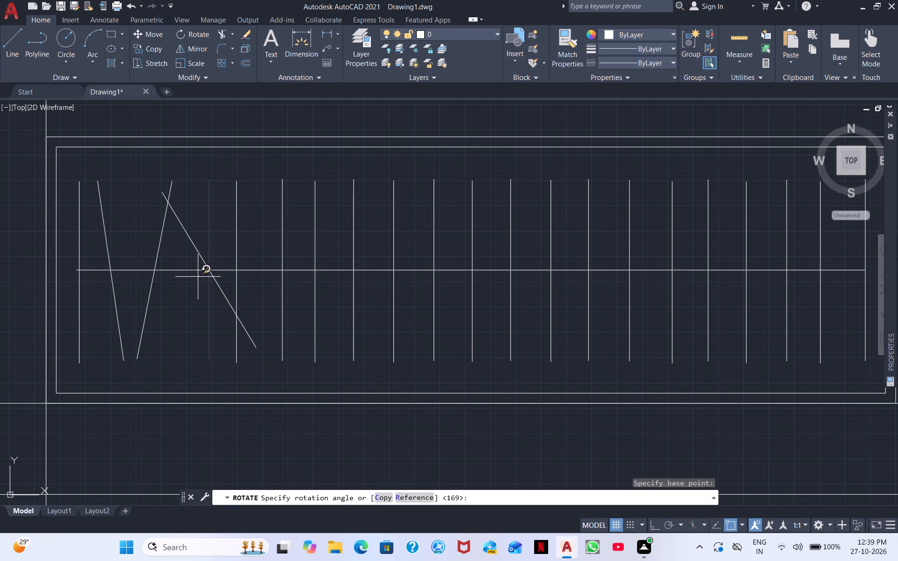
pyautogui.click(169, 261)
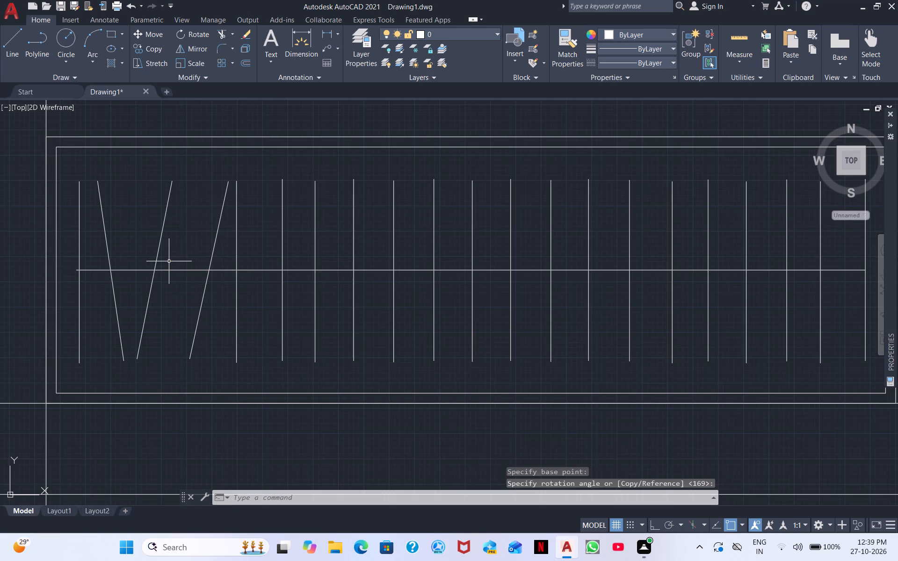
# Rotate the fifth vertical line around its midpoint near the centreline, leaning its top east more steeply than the fourth.
pyautogui.click(246, 259)
pyautogui.click(236, 254)
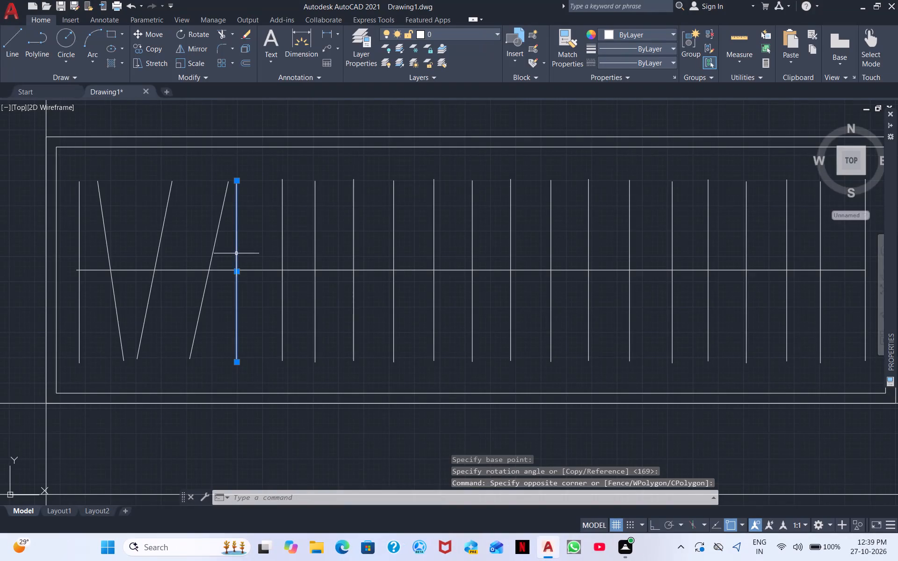
pyautogui.rightClick(241, 273)
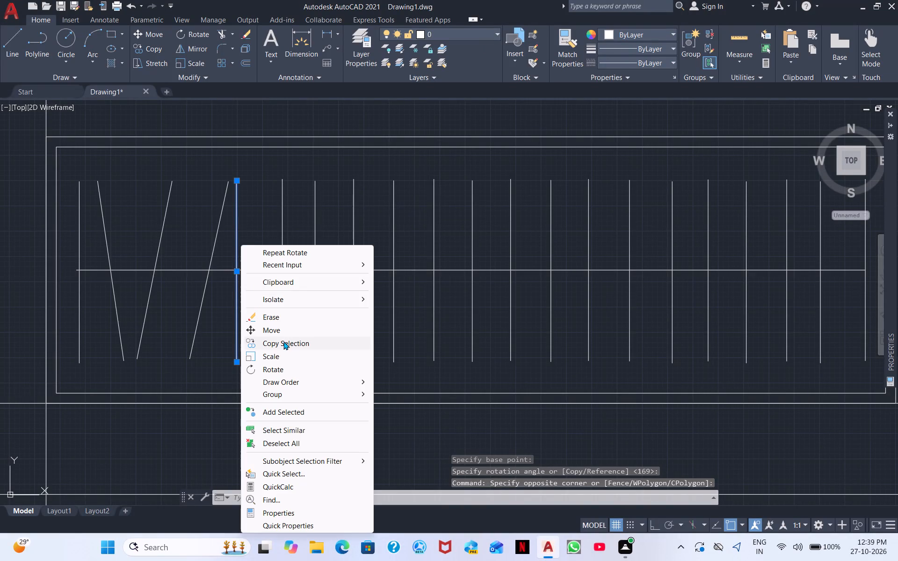
pyautogui.click(274, 369)
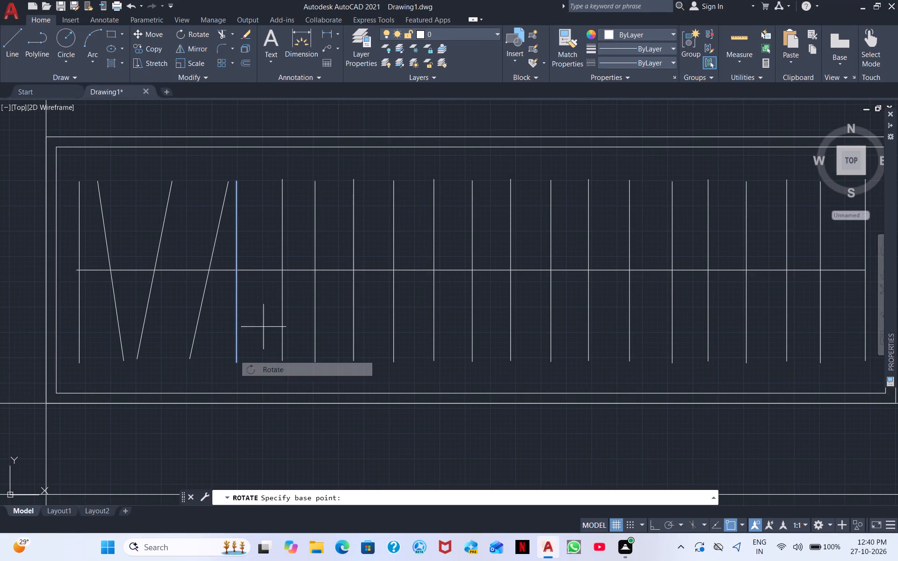
pyautogui.click(241, 275)
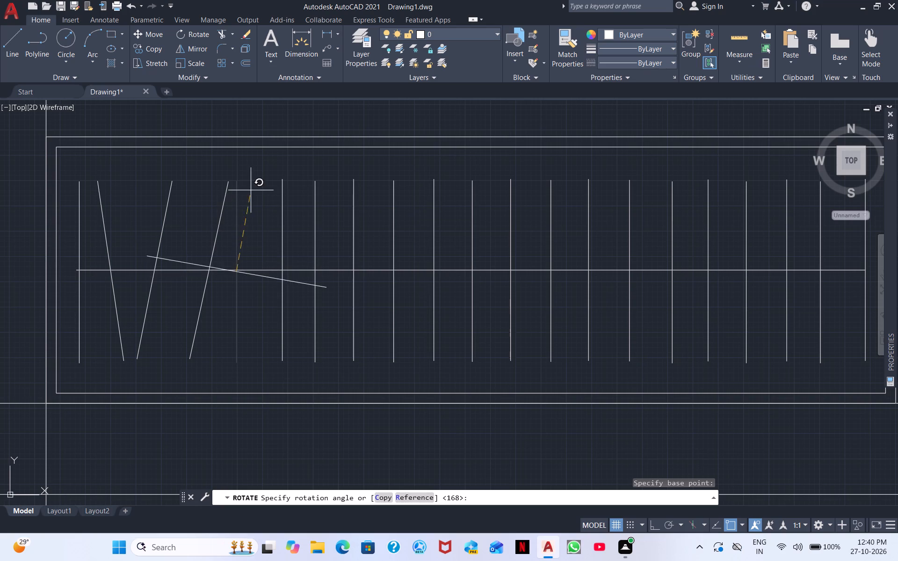
pyautogui.click(253, 280)
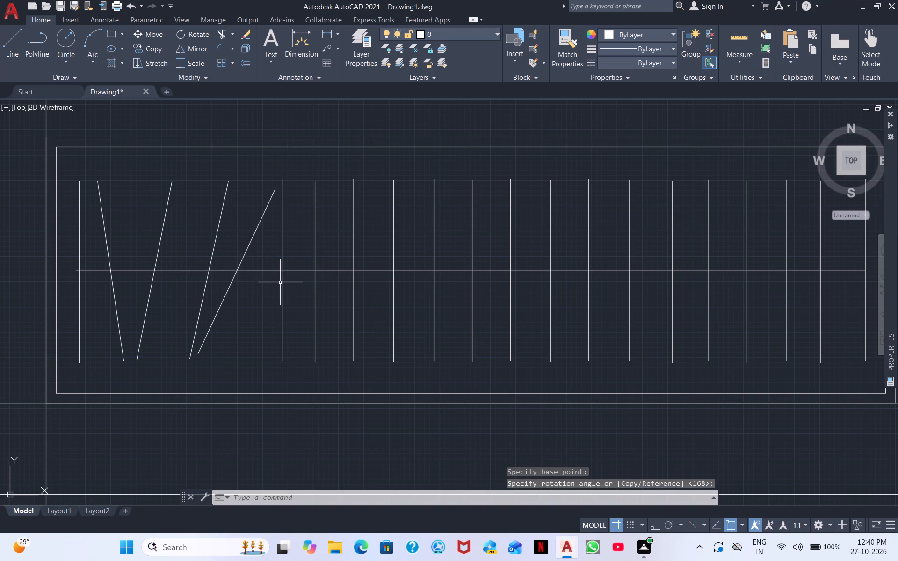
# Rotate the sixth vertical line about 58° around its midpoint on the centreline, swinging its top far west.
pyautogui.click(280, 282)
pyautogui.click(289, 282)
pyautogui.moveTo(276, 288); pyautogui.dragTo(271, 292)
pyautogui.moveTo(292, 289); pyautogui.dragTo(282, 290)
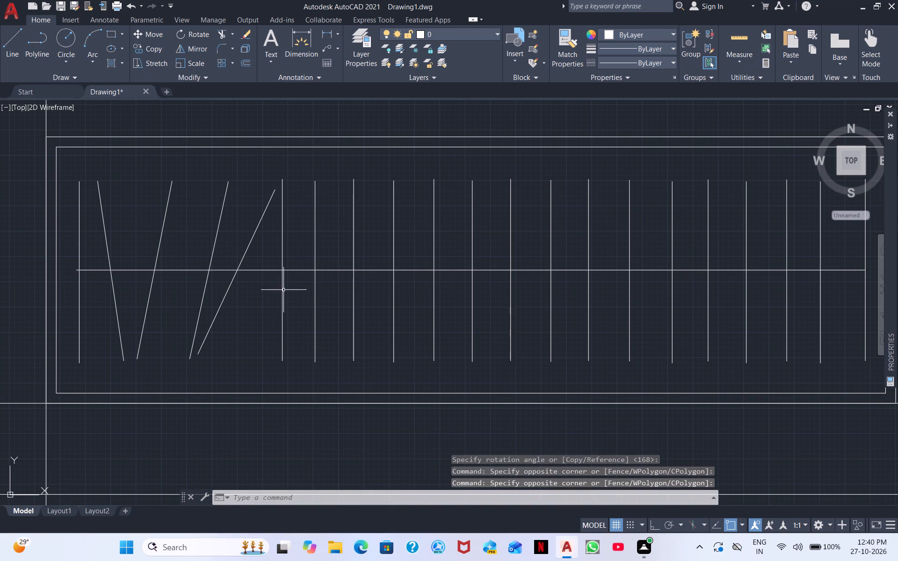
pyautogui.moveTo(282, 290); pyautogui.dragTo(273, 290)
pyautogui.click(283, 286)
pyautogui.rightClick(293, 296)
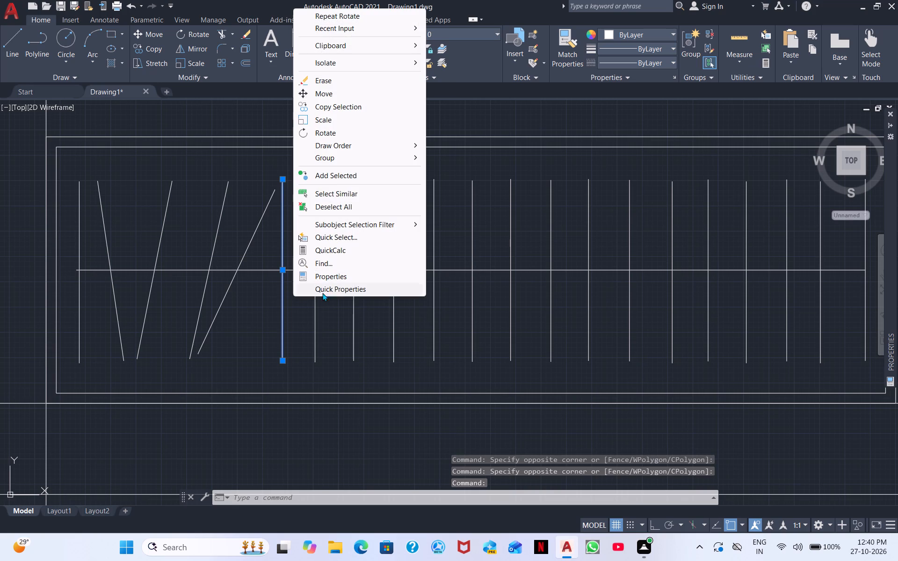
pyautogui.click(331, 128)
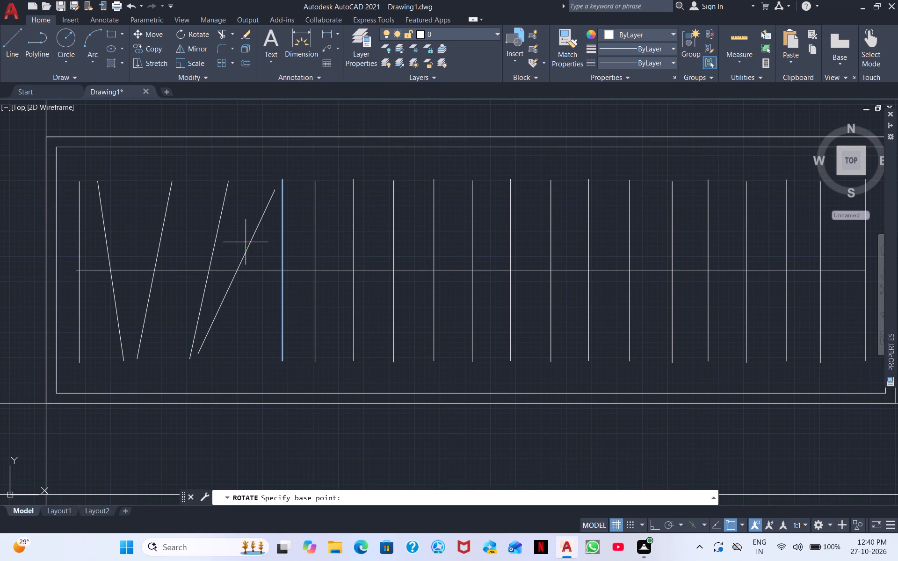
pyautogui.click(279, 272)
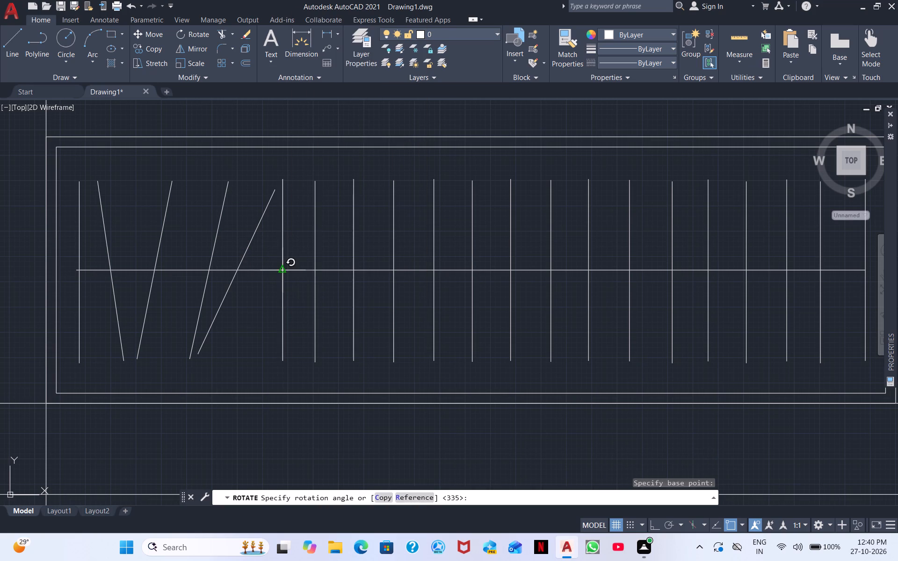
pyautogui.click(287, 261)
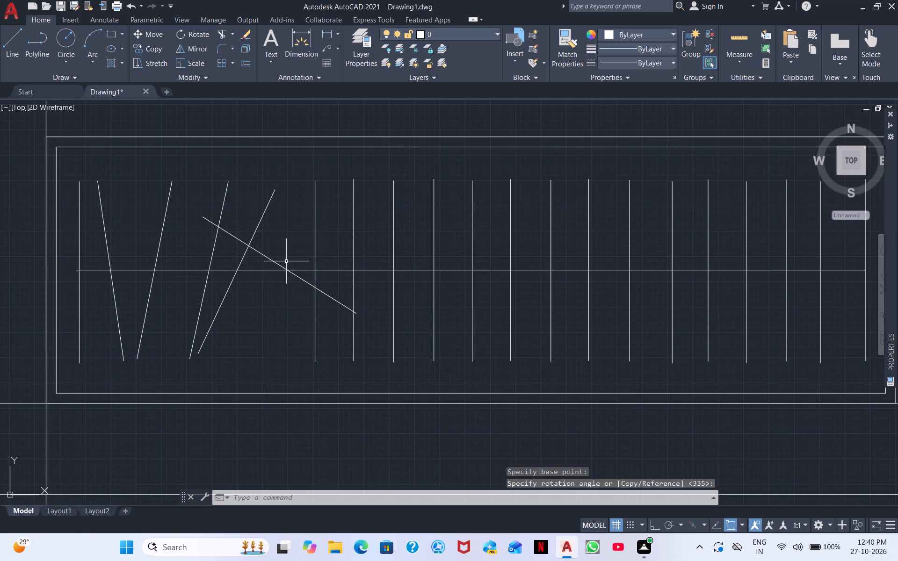
# Erase the steeply rotated sixth line that crosses the neighbouring tilted lines.
pyautogui.click(277, 258)
pyautogui.click(263, 266)
pyautogui.rightClick(293, 249)
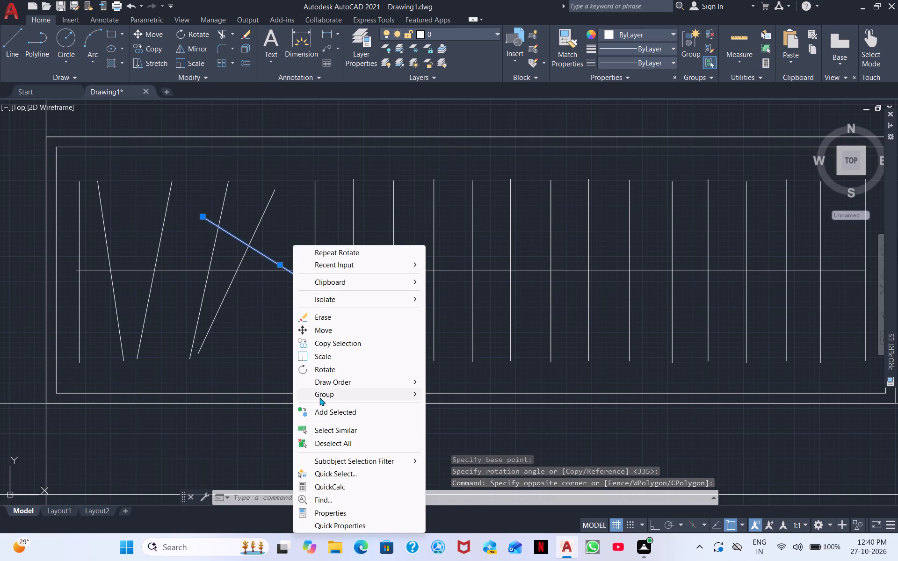
pyautogui.click(319, 320)
# Rotate the first remaining vertical line east of the gap about 197° around its centreline crossing, leaning its top west.
pyautogui.click(323, 252)
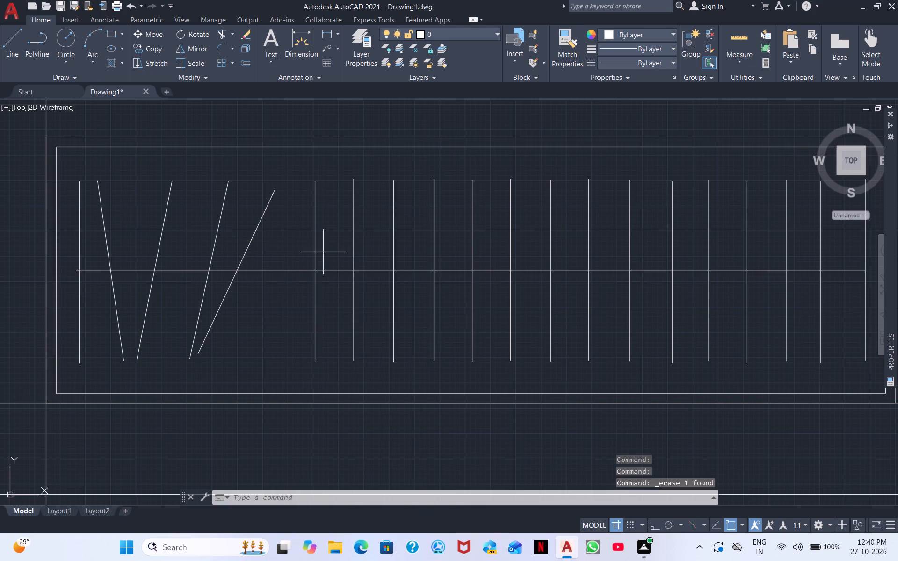
pyautogui.click(299, 237)
pyautogui.rightClick(358, 257)
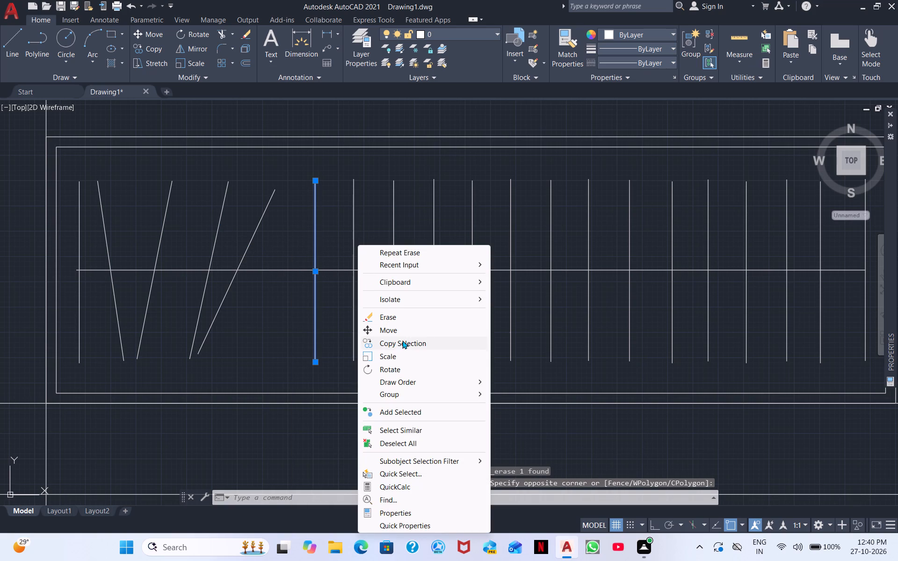
pyautogui.click(388, 372)
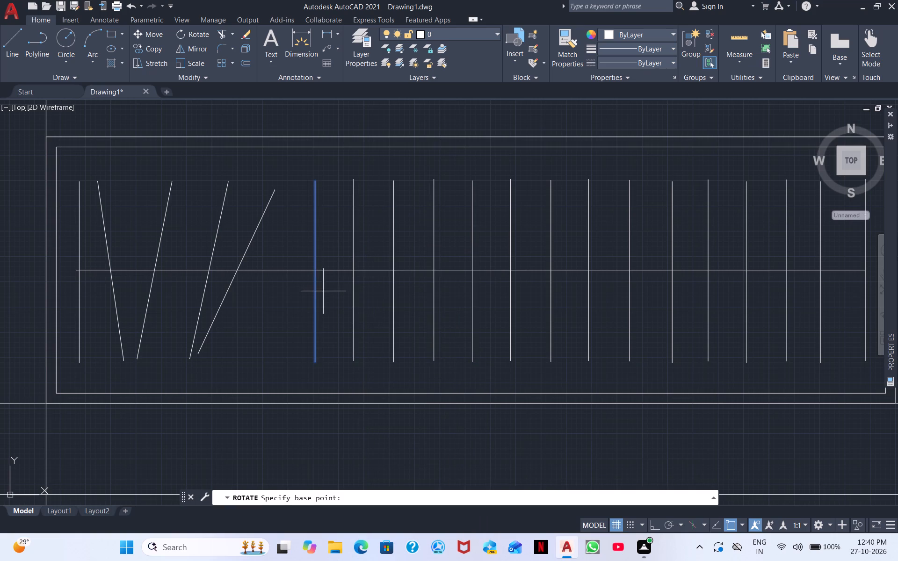
pyautogui.click(312, 272)
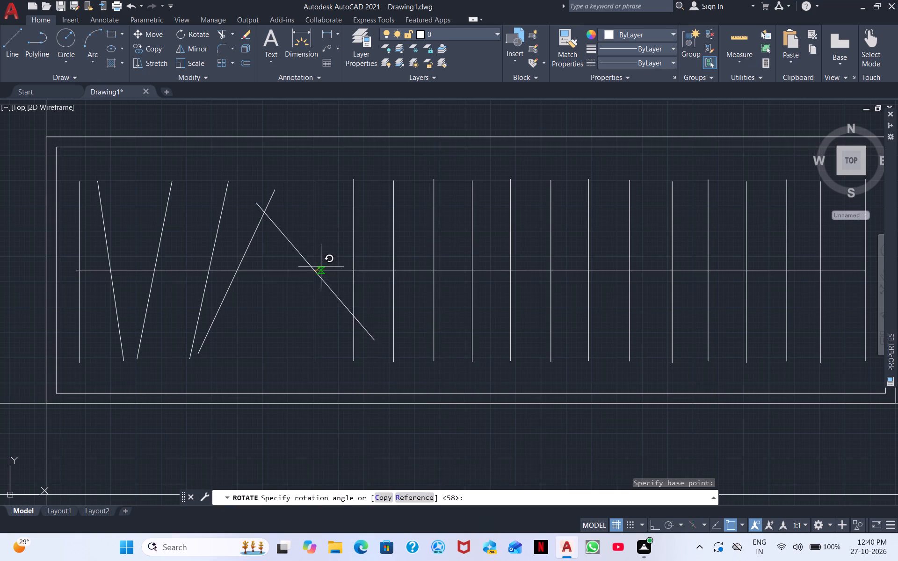
pyautogui.scroll(2, 292, 261)
pyautogui.scroll(-1, 292, 261)
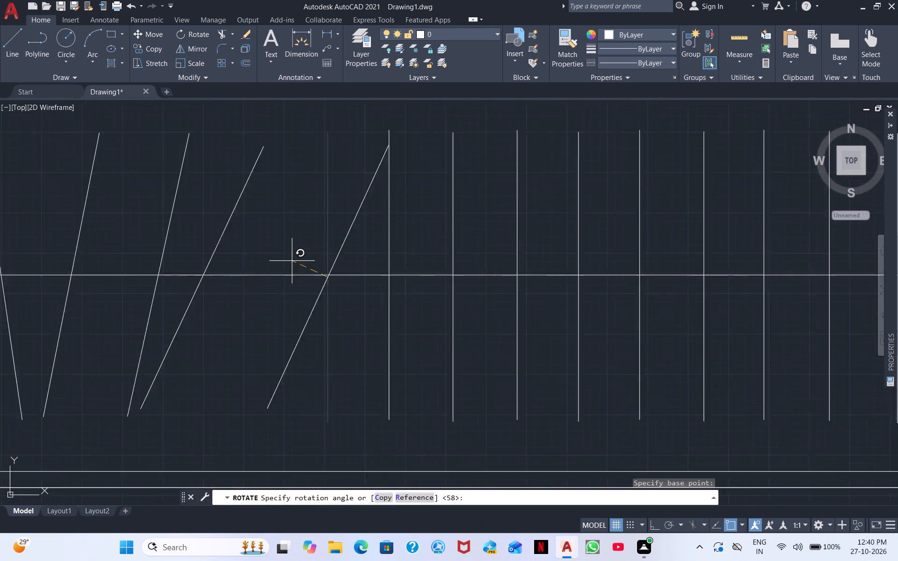
pyautogui.scroll(-1, 290, 261)
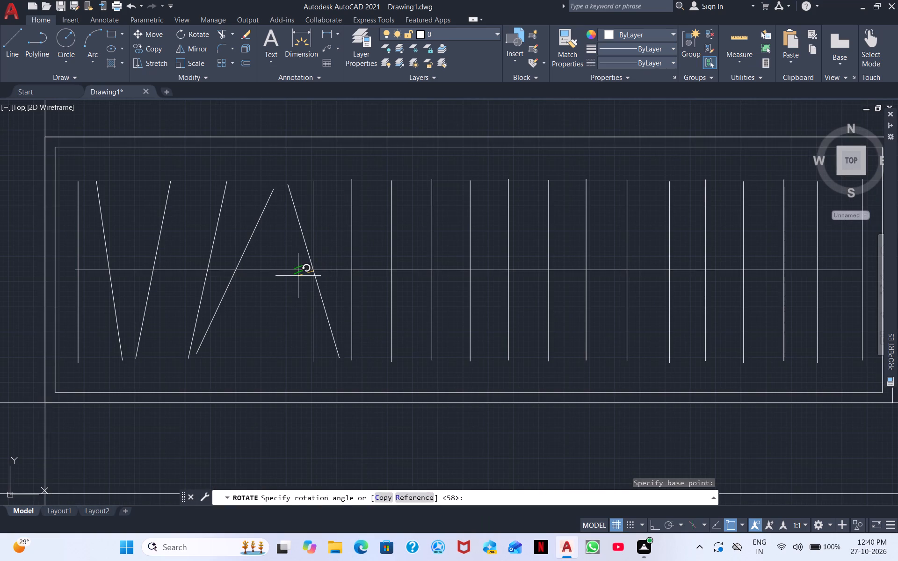
pyautogui.click(297, 276)
# Rotate the next vertical line to the east about 208° around its centreline crossing, leaning its top west.
pyautogui.click(357, 246)
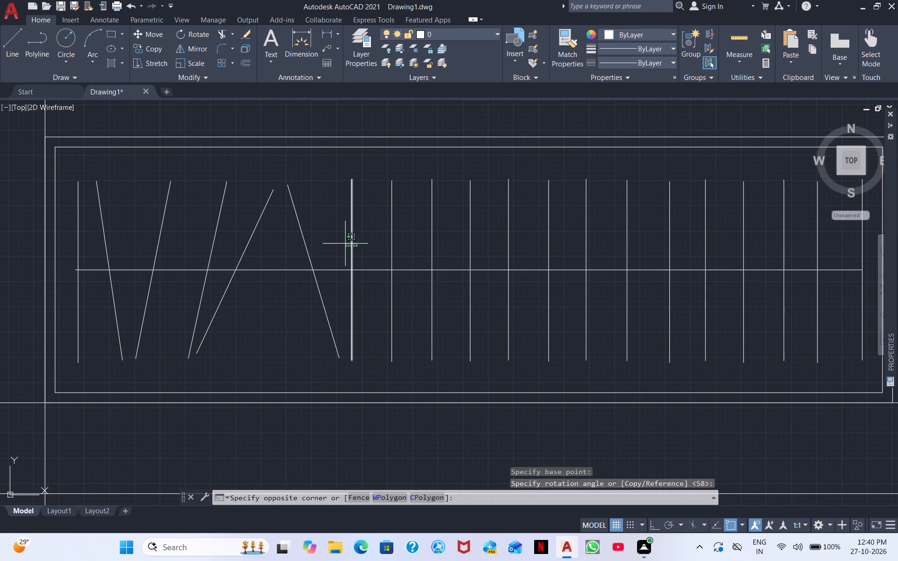
pyautogui.click(344, 241)
pyautogui.rightClick(352, 250)
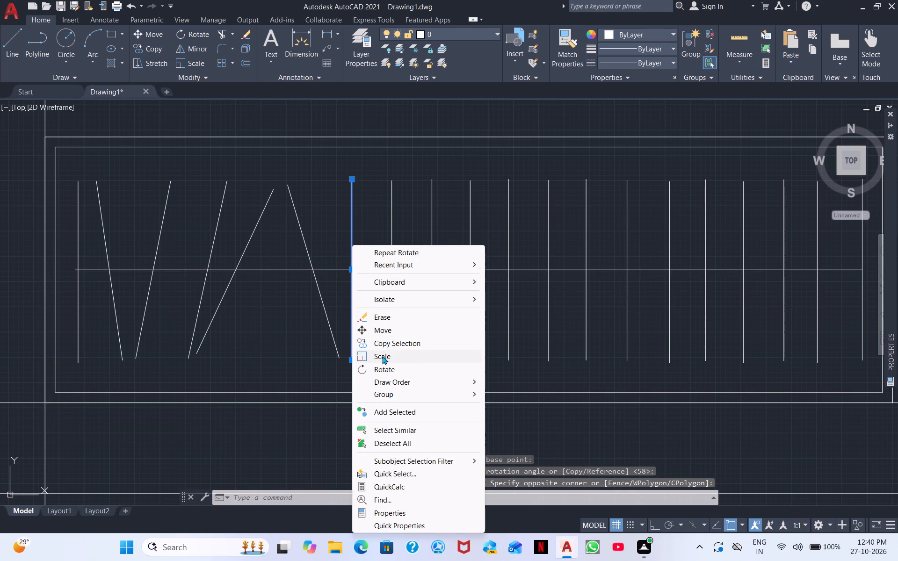
pyautogui.click(377, 366)
pyautogui.click(354, 270)
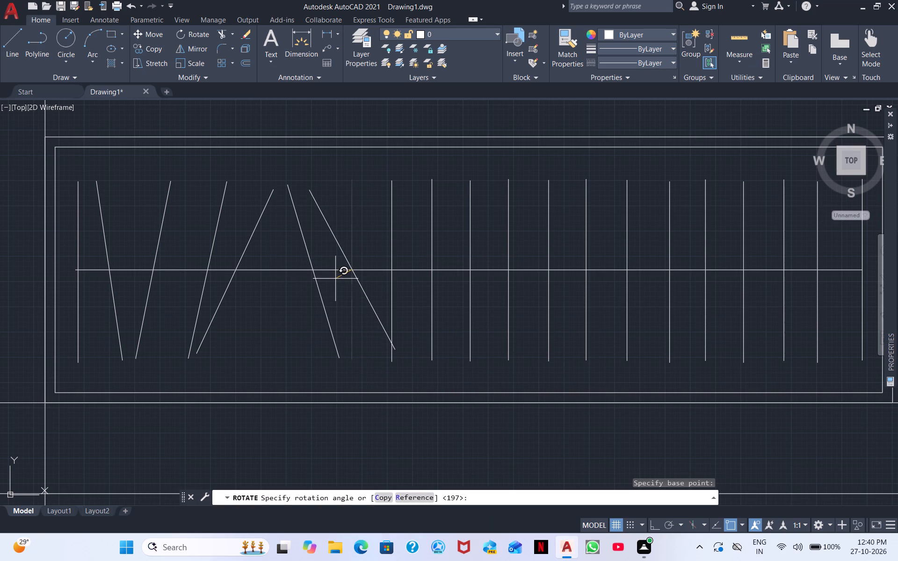
pyautogui.click(335, 279)
# Scale the next vertical line to the east around its centreline crossing, making it slightly shorter.
pyautogui.moveTo(413, 247); pyautogui.dragTo(396, 244)
pyautogui.click(382, 234)
pyautogui.rightClick(379, 247)
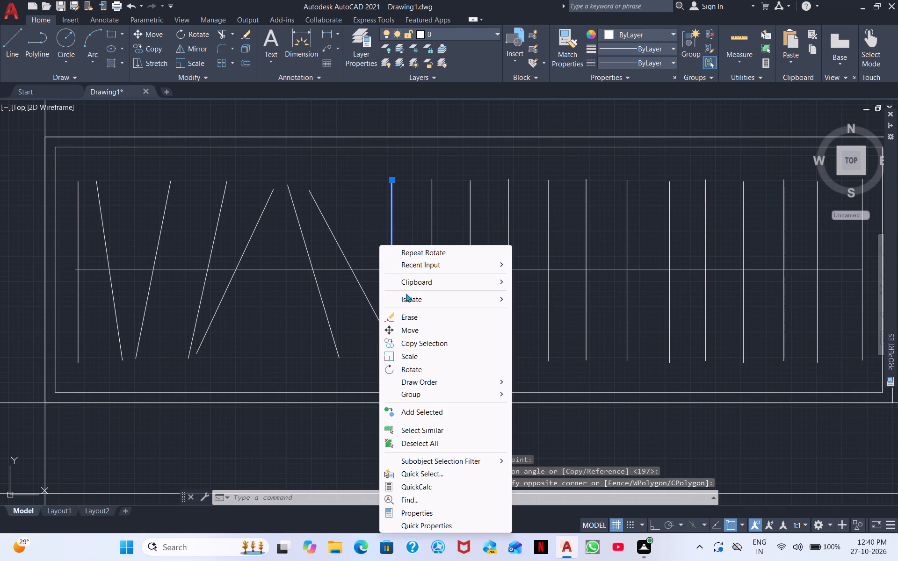
pyautogui.click(416, 356)
pyautogui.click(393, 266)
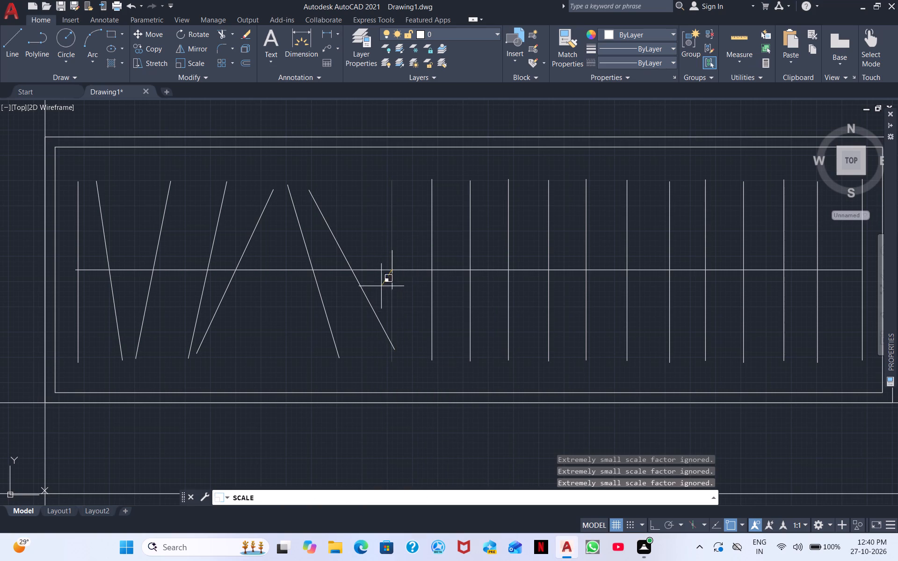
pyautogui.click(413, 347)
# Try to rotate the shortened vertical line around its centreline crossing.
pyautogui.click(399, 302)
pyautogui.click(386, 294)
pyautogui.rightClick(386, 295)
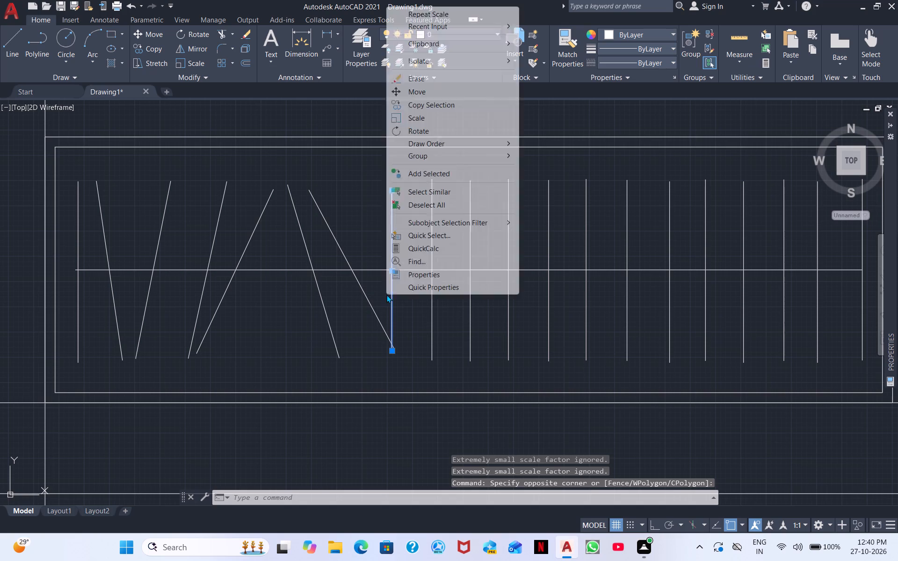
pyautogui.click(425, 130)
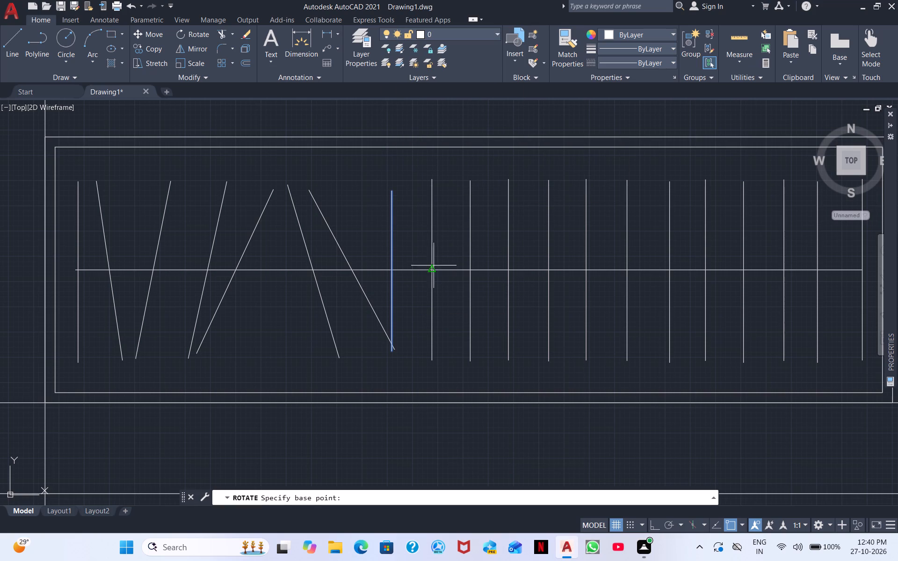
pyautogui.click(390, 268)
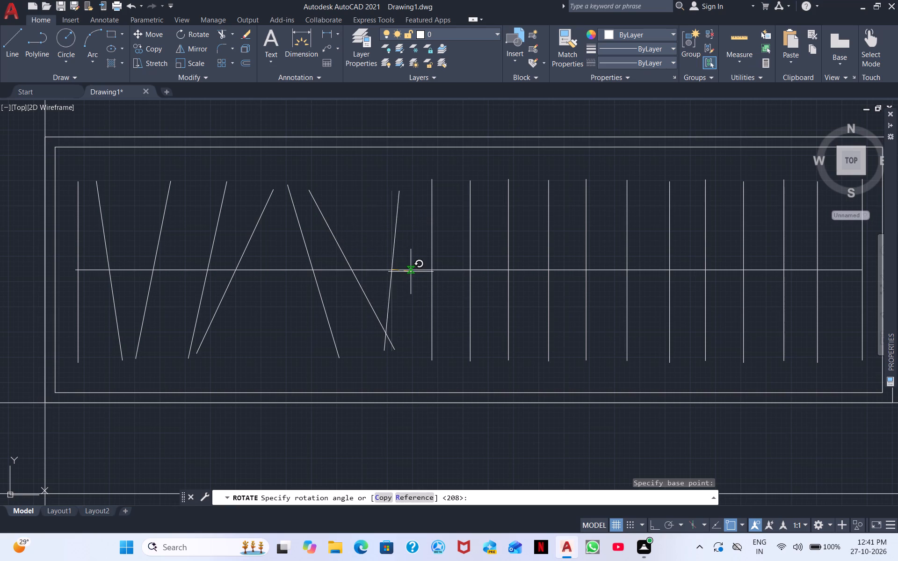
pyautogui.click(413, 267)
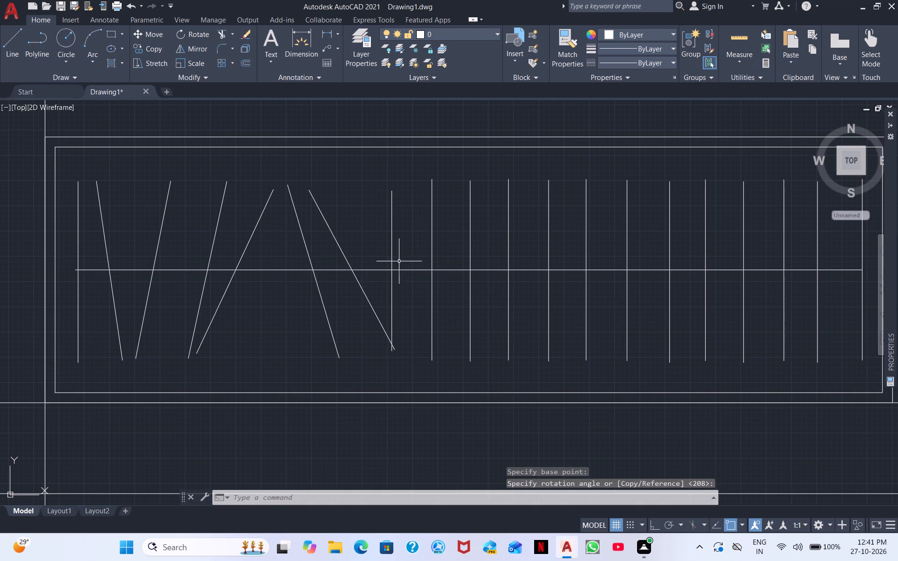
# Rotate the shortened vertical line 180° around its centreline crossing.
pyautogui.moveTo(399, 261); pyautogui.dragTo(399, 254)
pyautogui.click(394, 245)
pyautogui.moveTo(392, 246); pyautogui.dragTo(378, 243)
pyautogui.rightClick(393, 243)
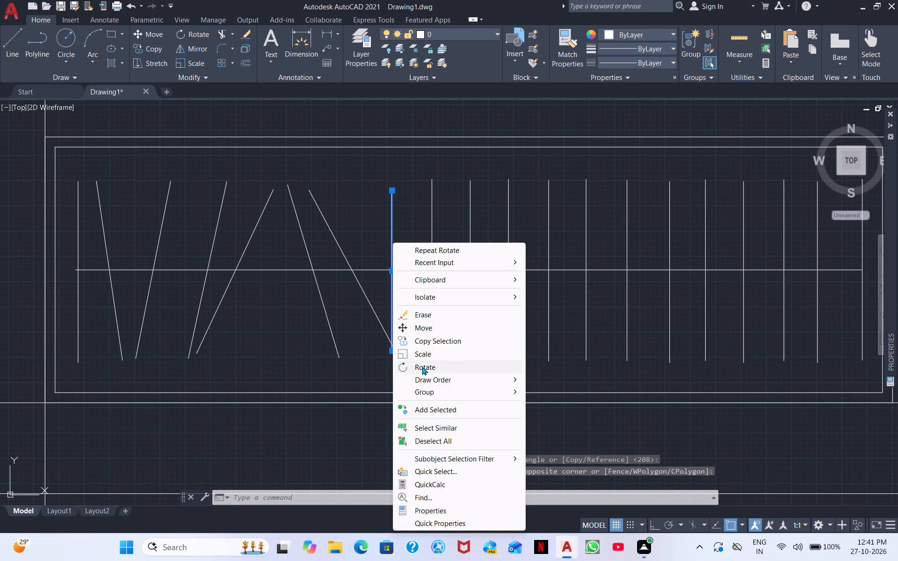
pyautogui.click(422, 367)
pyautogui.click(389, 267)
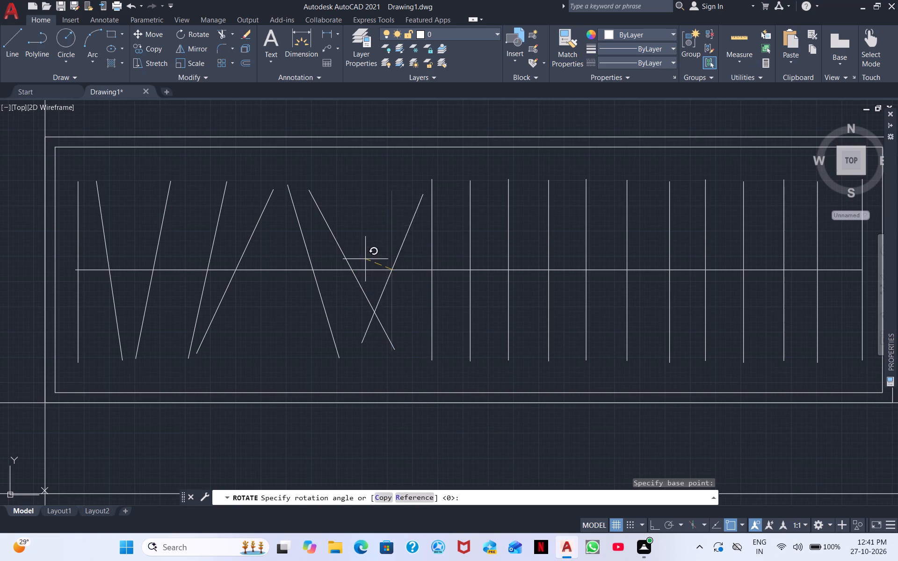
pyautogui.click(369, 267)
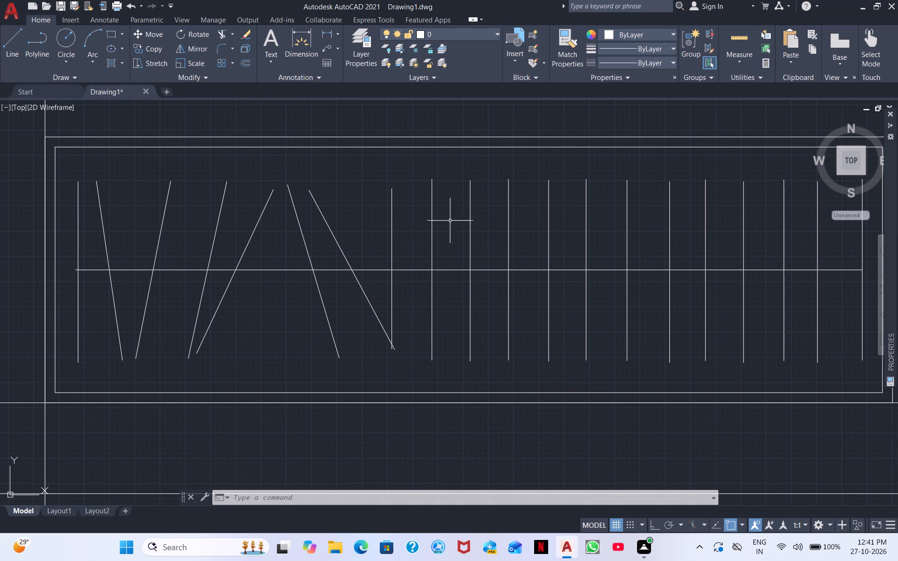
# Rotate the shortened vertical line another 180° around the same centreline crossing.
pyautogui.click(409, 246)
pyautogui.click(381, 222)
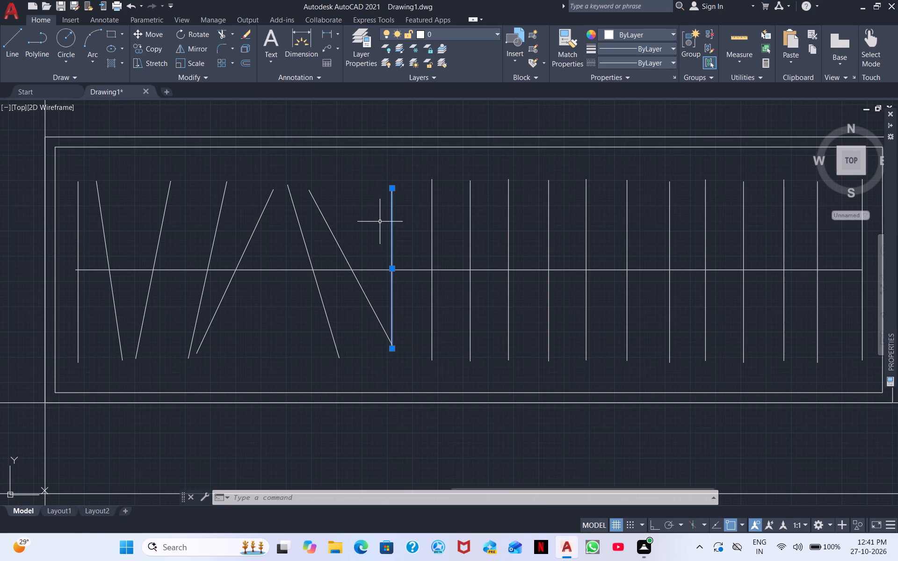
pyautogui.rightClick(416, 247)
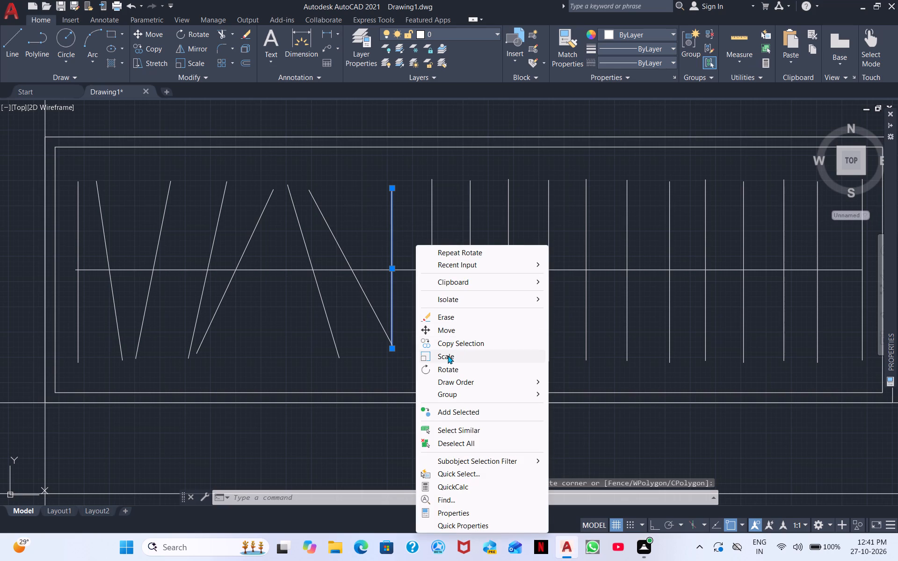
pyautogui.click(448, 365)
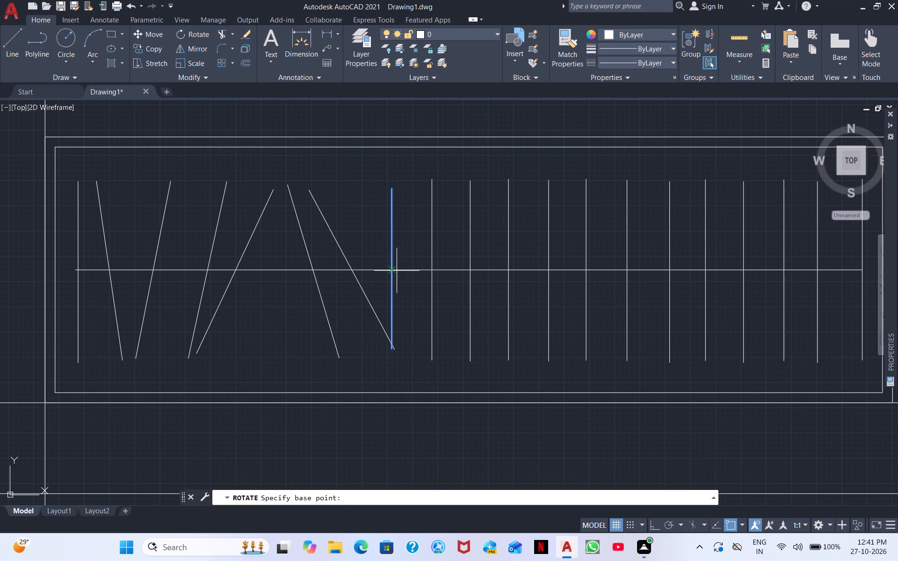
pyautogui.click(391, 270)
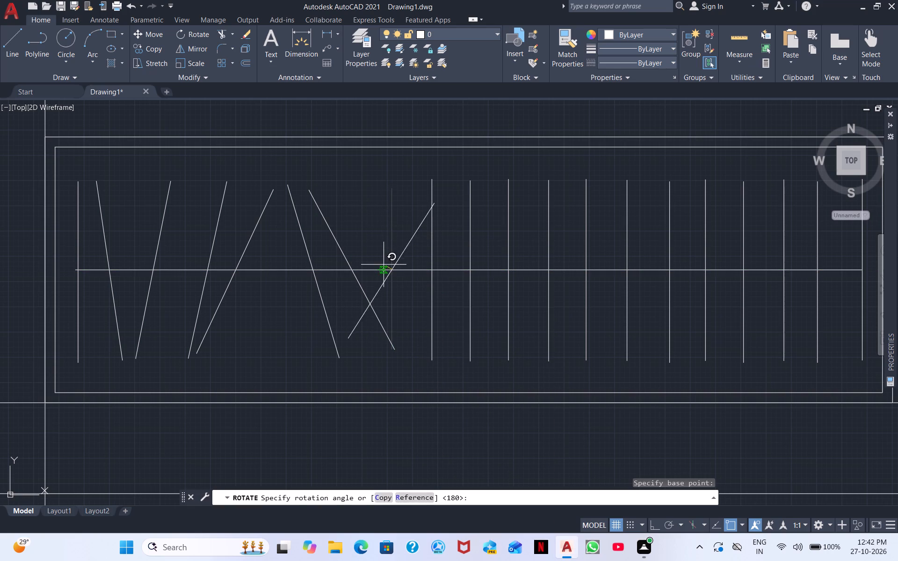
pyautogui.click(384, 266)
# Rotate the shortened vertical line around its centreline crossing so its top leans east and it crosses the tilted line beside it.
pyautogui.moveTo(402, 252); pyautogui.dragTo(387, 242)
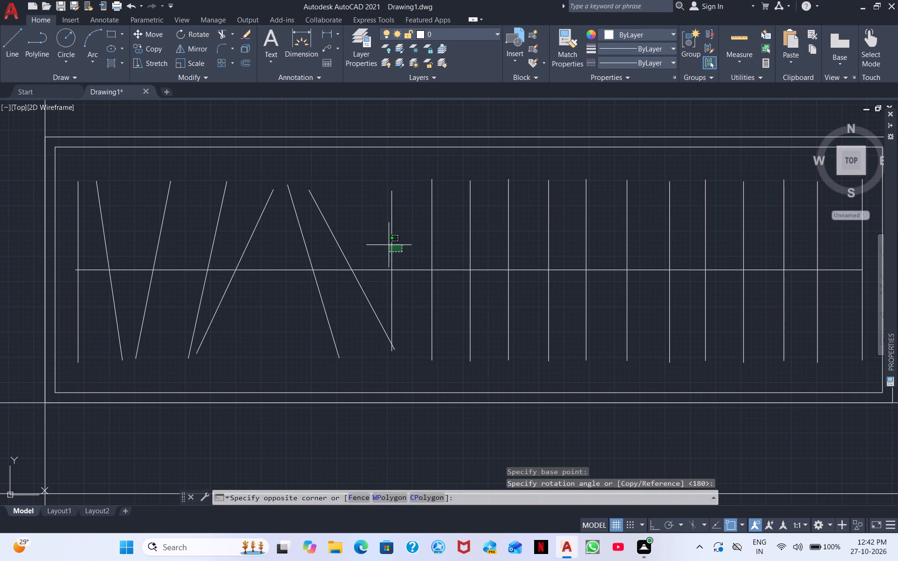
pyautogui.moveTo(387, 242); pyautogui.dragTo(381, 228)
pyautogui.rightClick(381, 228)
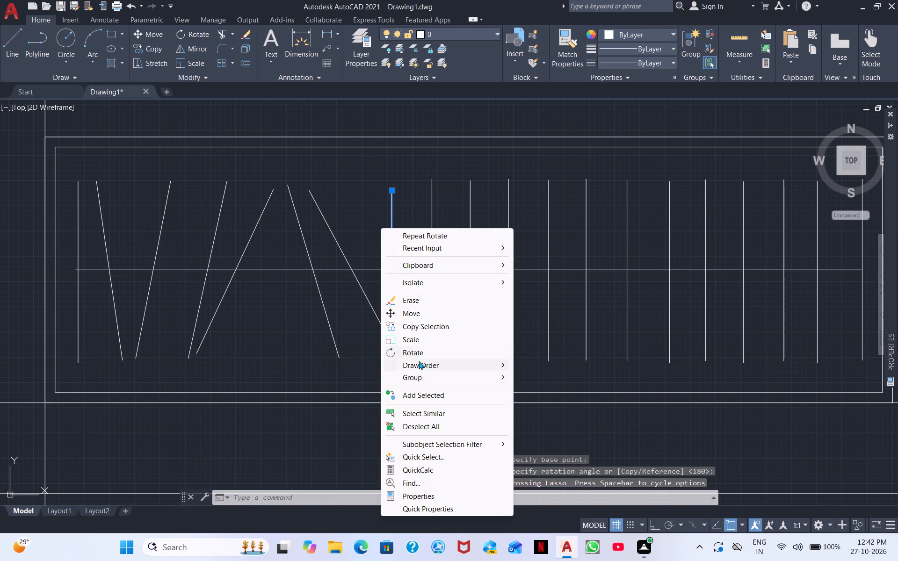
pyautogui.click(420, 351)
pyautogui.scroll(3, 400, 304)
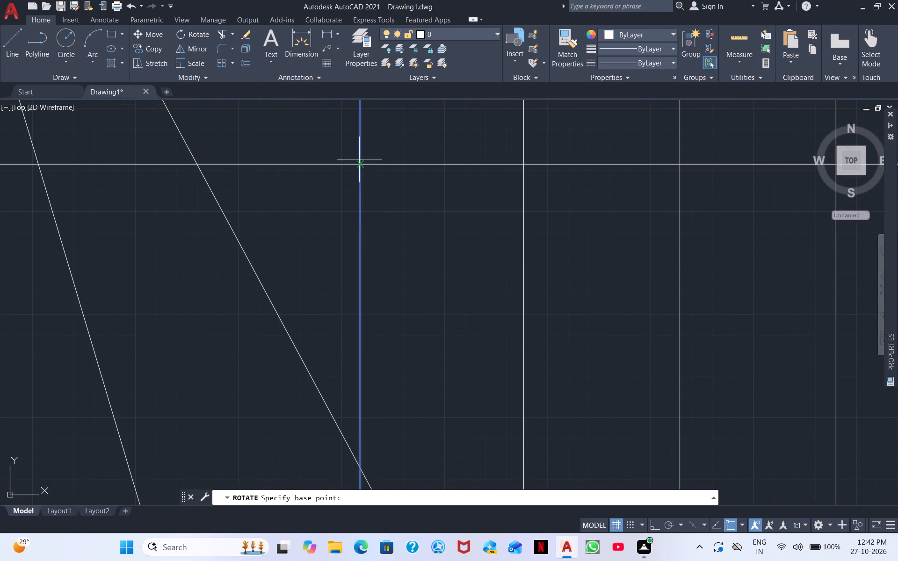
pyautogui.click(361, 165)
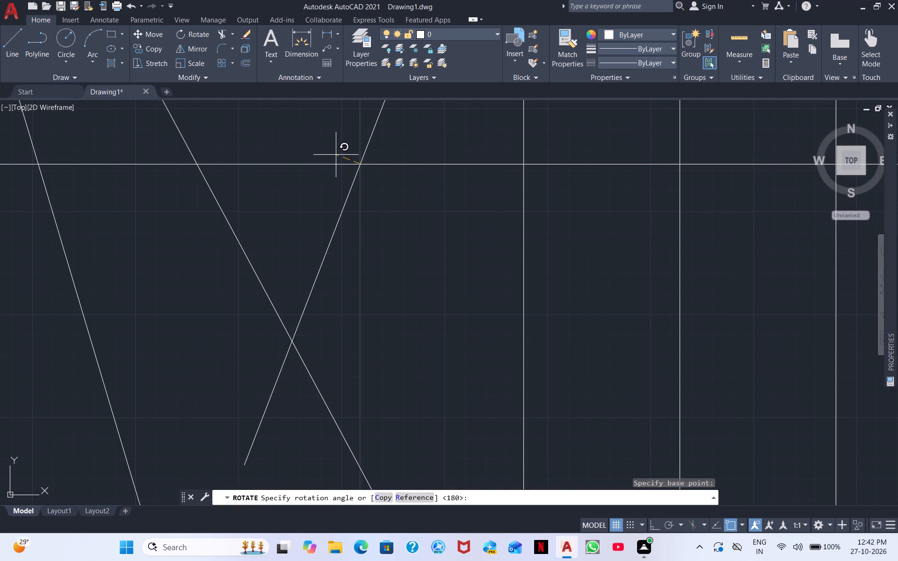
pyautogui.click(336, 155)
pyautogui.scroll(-2, 390, 204)
pyautogui.moveTo(430, 241); pyautogui.dragTo(361, 348, button='middle')
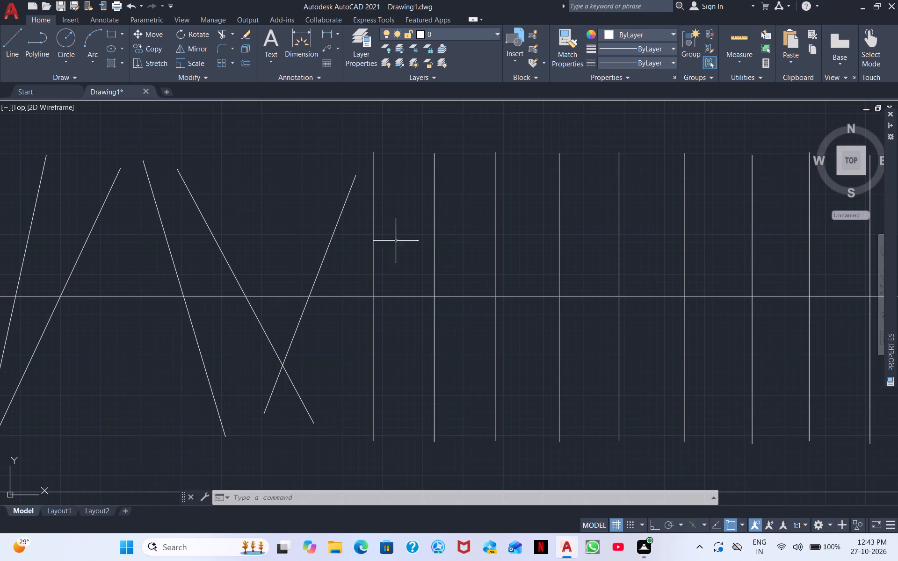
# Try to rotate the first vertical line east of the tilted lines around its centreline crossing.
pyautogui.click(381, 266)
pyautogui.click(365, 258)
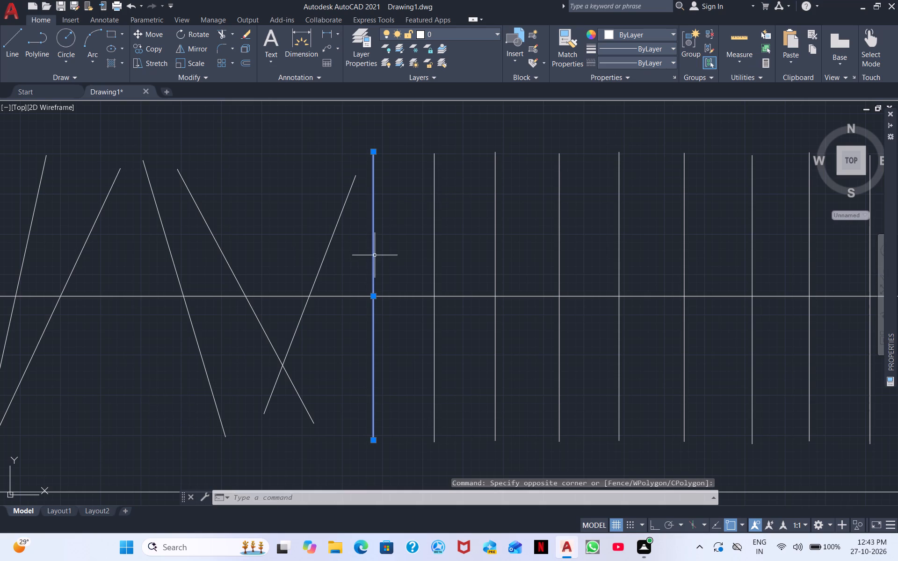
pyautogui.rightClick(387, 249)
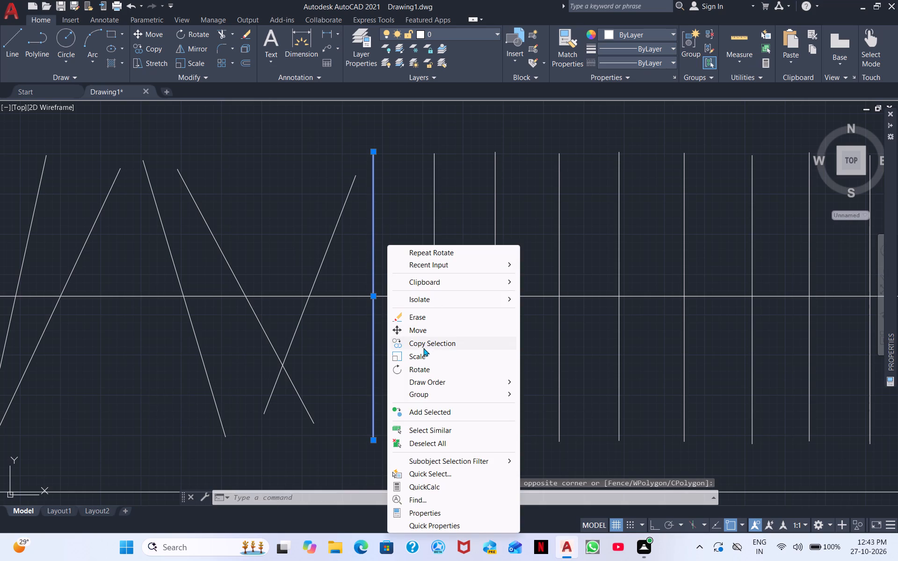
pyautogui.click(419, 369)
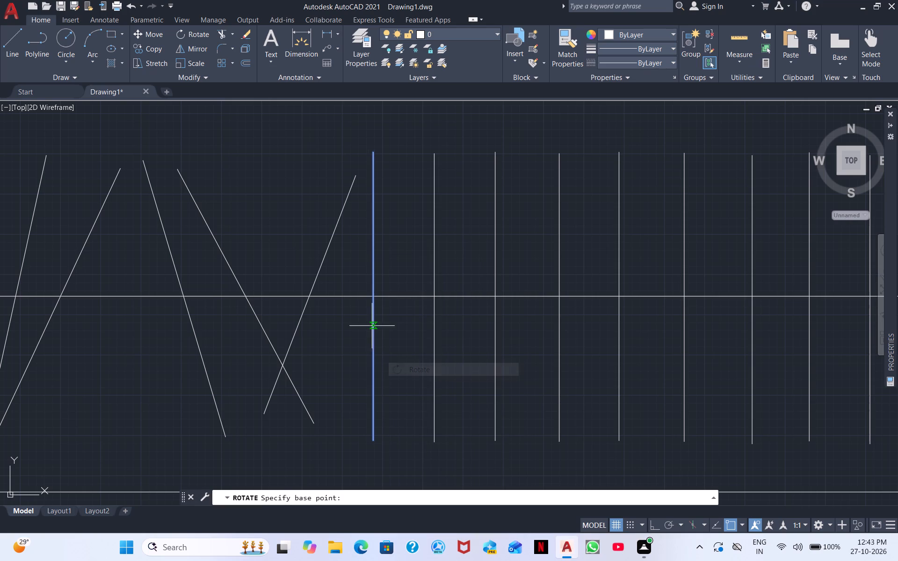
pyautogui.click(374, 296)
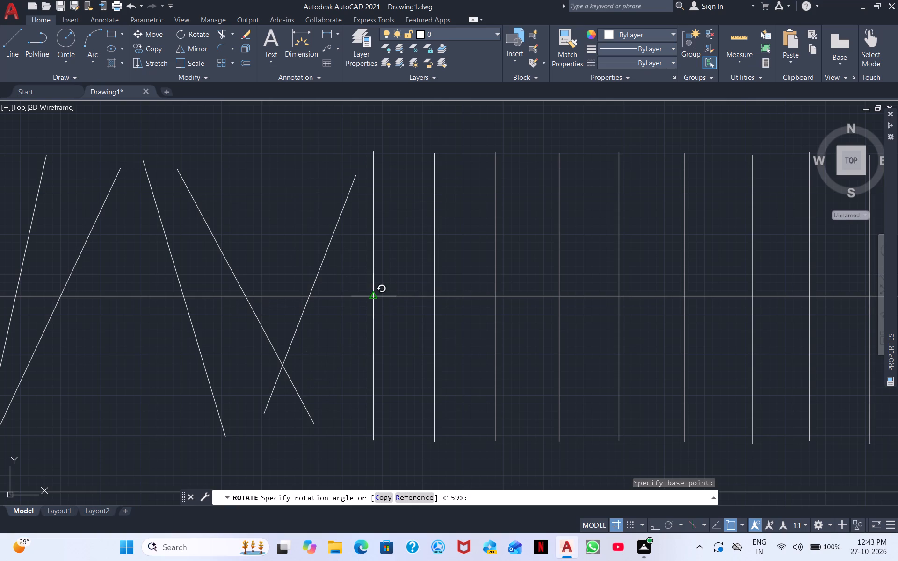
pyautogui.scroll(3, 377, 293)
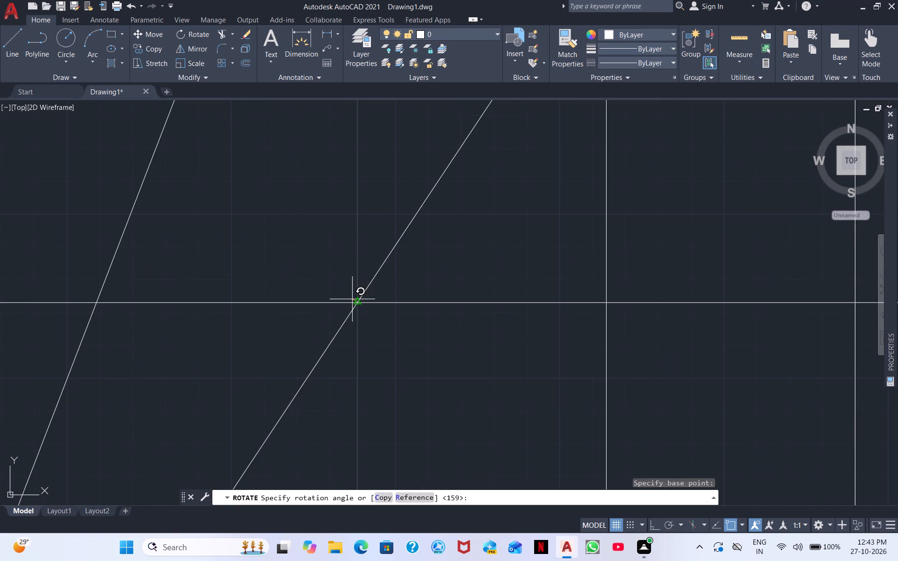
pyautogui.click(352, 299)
# Rotate the first vertical line east of the tilted lines about 336° around its centreline crossing, leaning its top east.
pyautogui.scroll(-3, 372, 298)
pyautogui.click(386, 295)
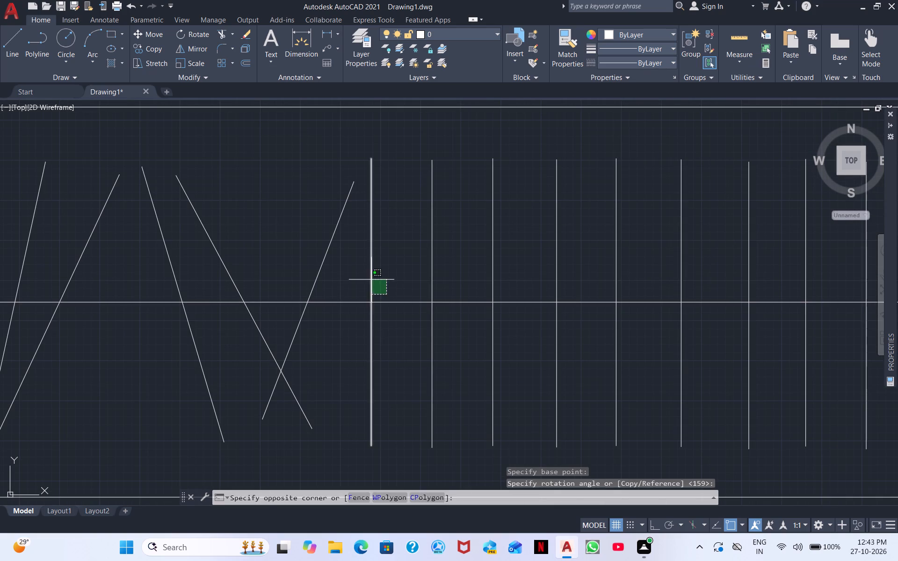
pyautogui.click(368, 273)
pyautogui.rightClick(383, 283)
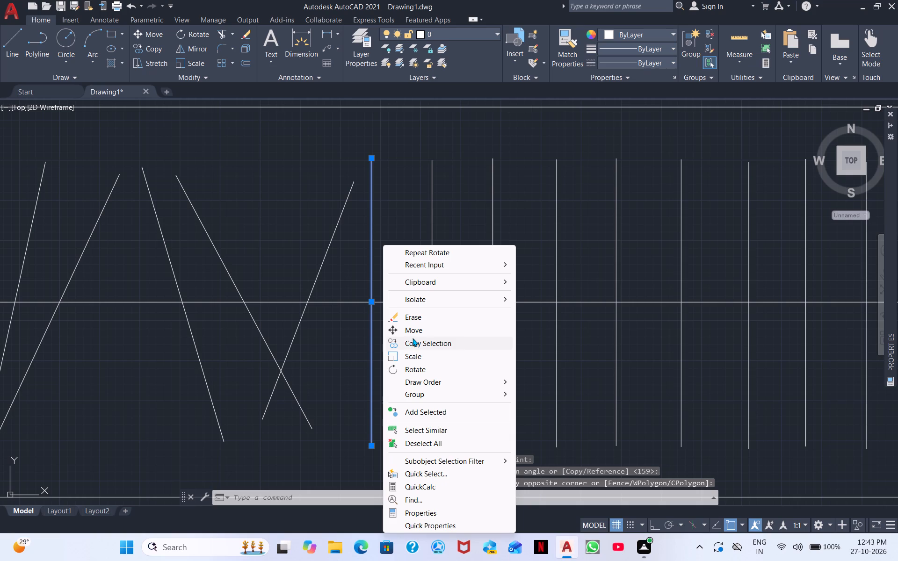
pyautogui.click(402, 372)
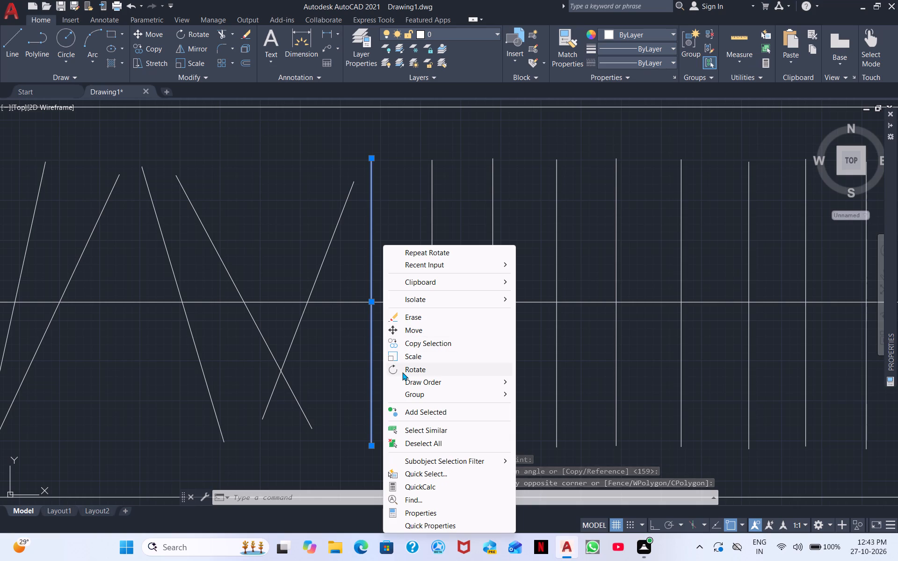
pyautogui.scroll(3, 362, 288)
pyautogui.click(392, 343)
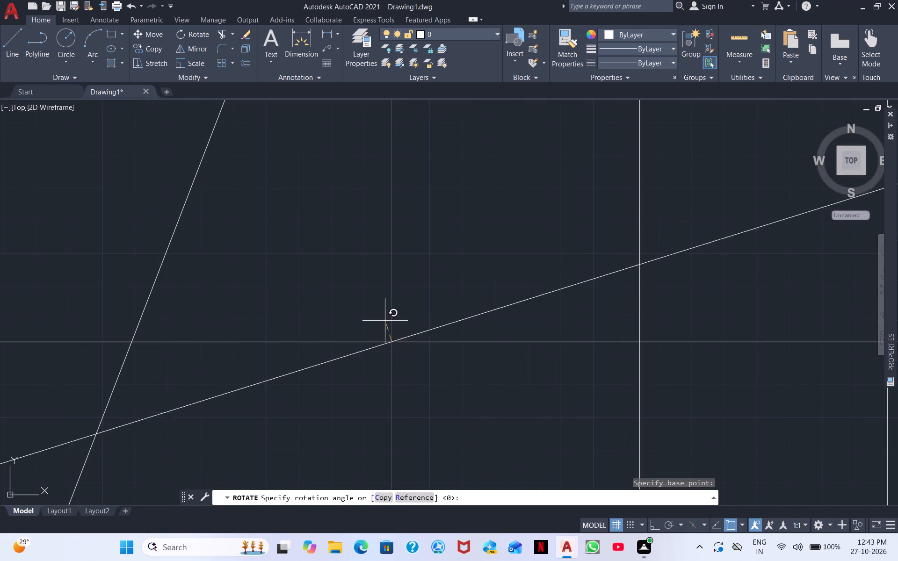
pyautogui.click(435, 361)
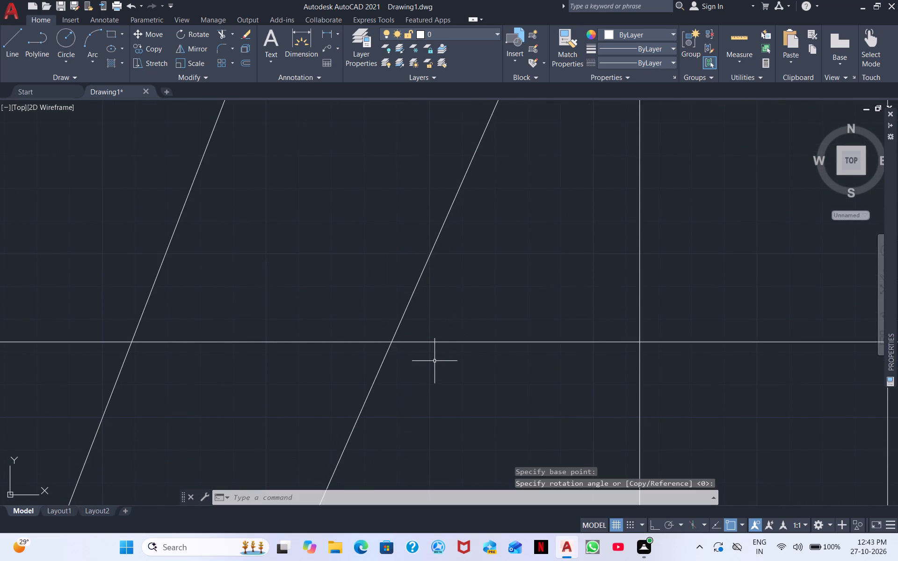
# Rotate the next vertical line to the east about 195° around a point just north of the centreline, leaning its top west.
pyautogui.scroll(-2, 441, 348)
pyautogui.moveTo(501, 309); pyautogui.dragTo(340, 312, button='middle')
pyautogui.moveTo(371, 314); pyautogui.dragTo(359, 286)
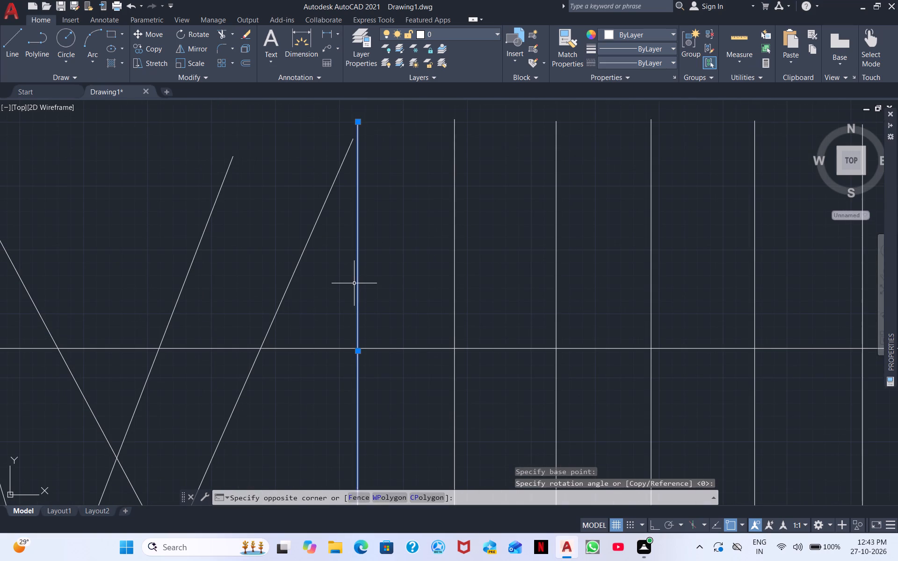
pyautogui.click(354, 283)
pyautogui.rightClick(379, 295)
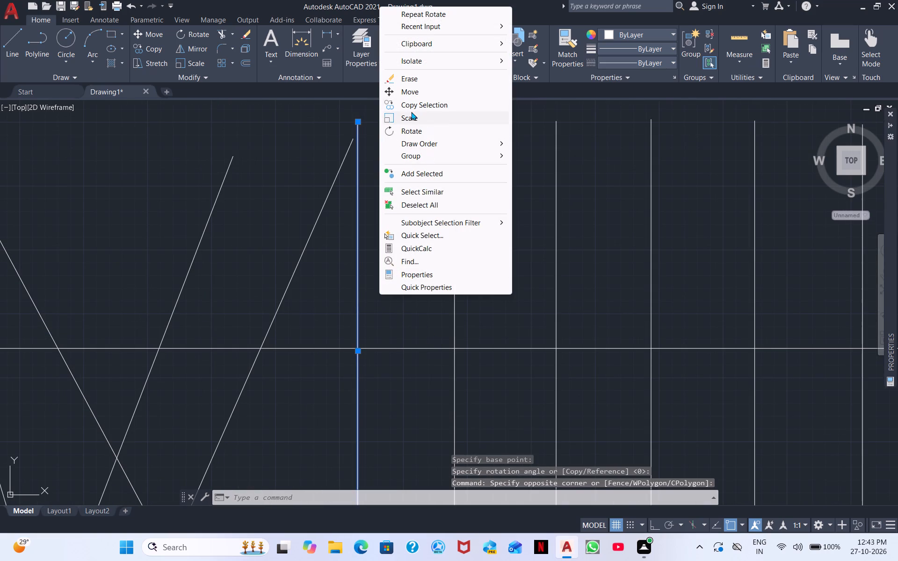
pyautogui.click(408, 129)
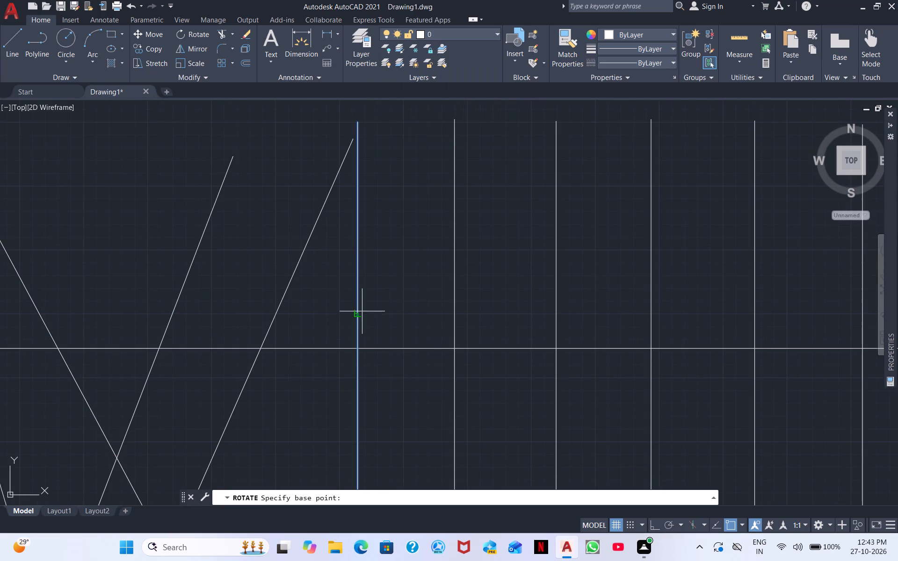
pyautogui.click(360, 324)
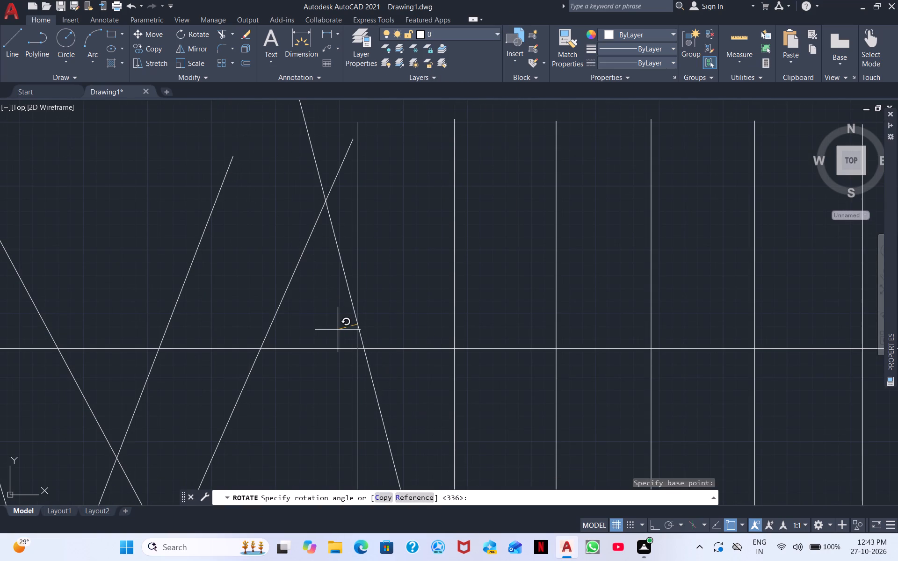
pyautogui.click(338, 330)
# Rotate the first remaining vertical line east of the tilted lines about 341° around a point just north of the centreline.
pyautogui.scroll(-2, 352, 313)
pyautogui.moveTo(377, 316); pyautogui.dragTo(348, 281, button='middle')
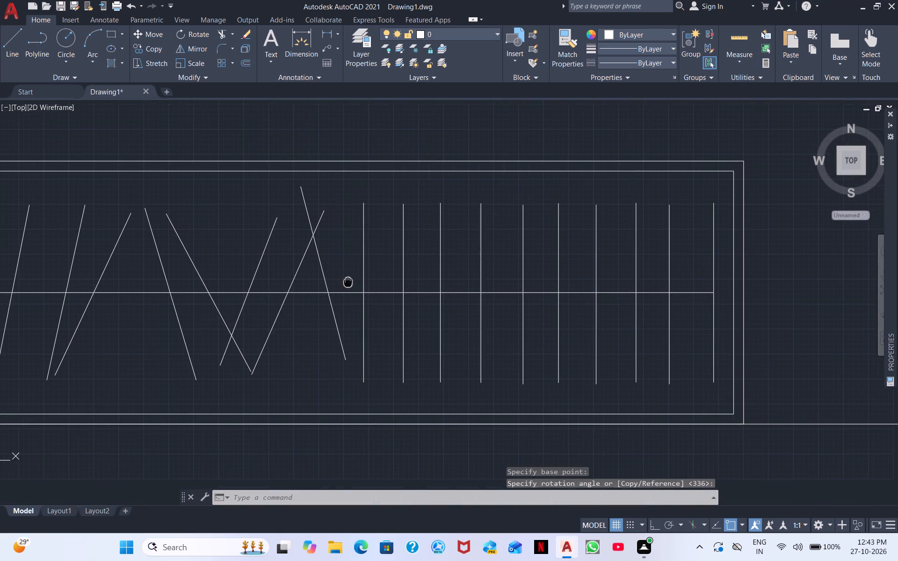
pyautogui.moveTo(348, 281); pyautogui.dragTo(347, 281, button='middle')
pyautogui.click(386, 271)
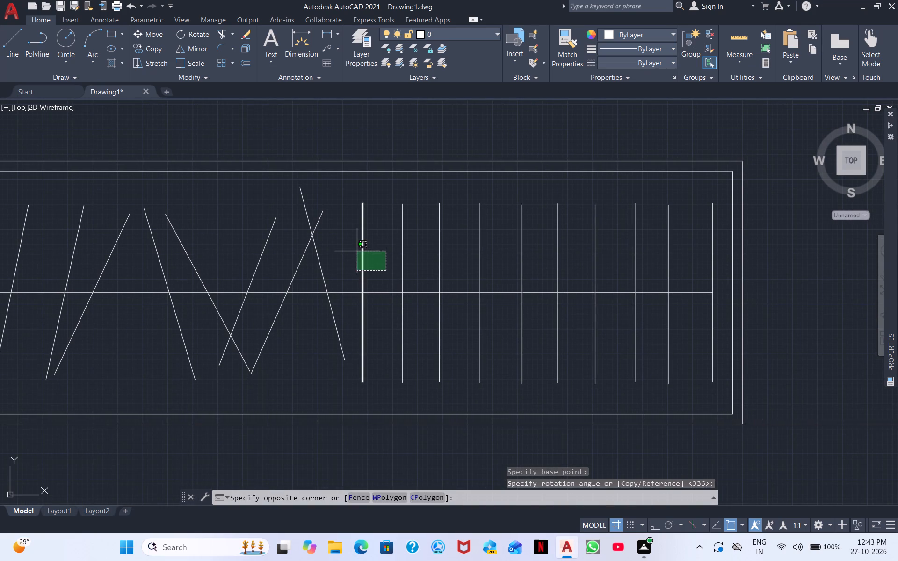
pyautogui.click(357, 251)
pyautogui.rightClick(399, 283)
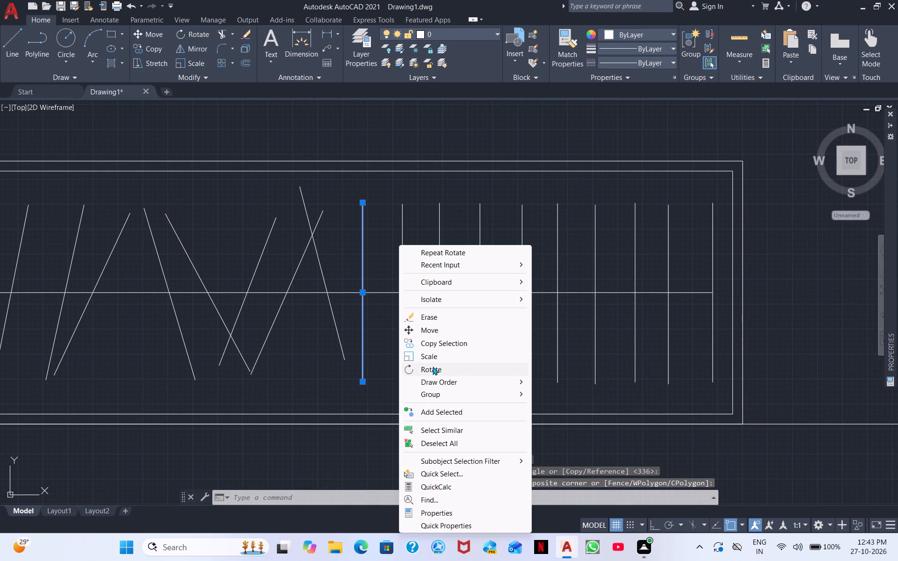
pyautogui.click(433, 367)
pyautogui.click(361, 283)
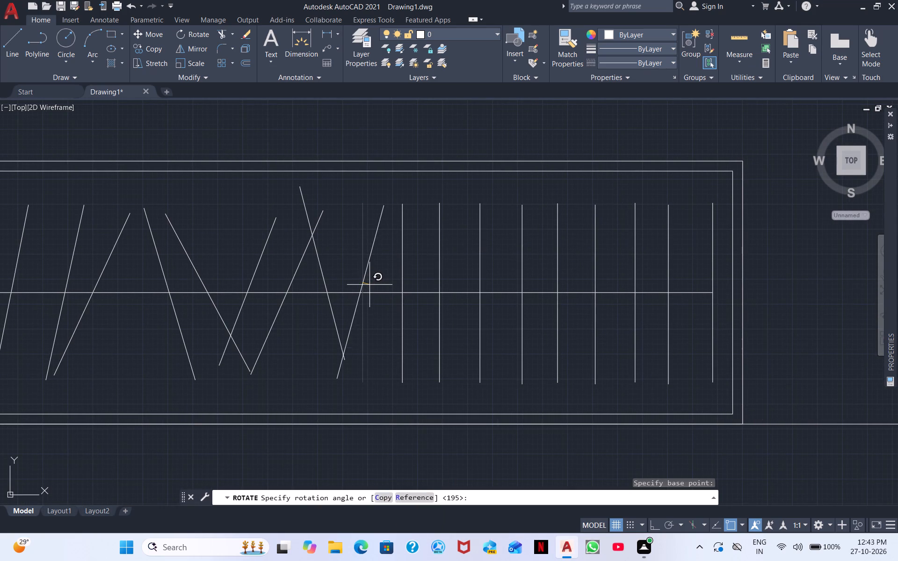
pyautogui.click(372, 286)
# Rotate the next vertical line to the east about 327° around a point north of the centreline, leaning its top east.
pyautogui.click(426, 284)
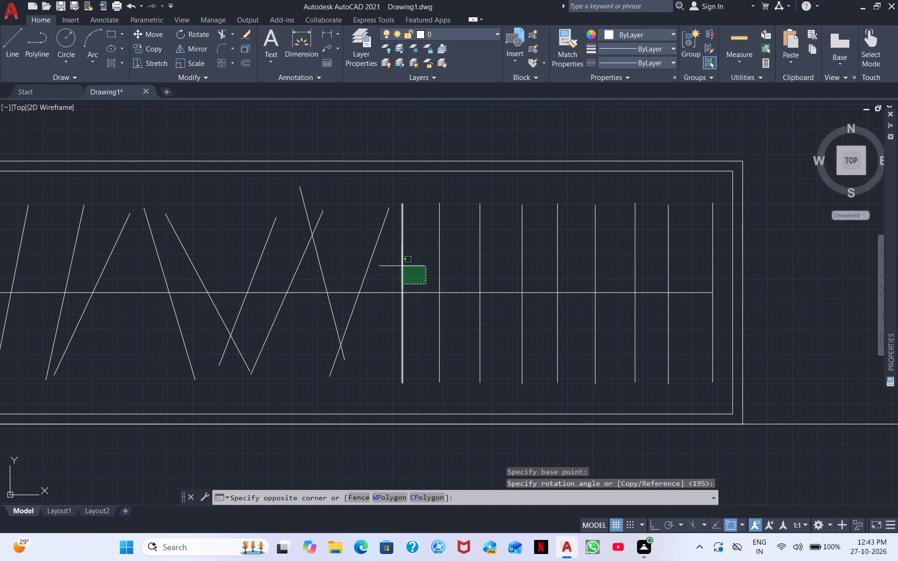
pyautogui.click(402, 266)
pyautogui.rightClick(405, 270)
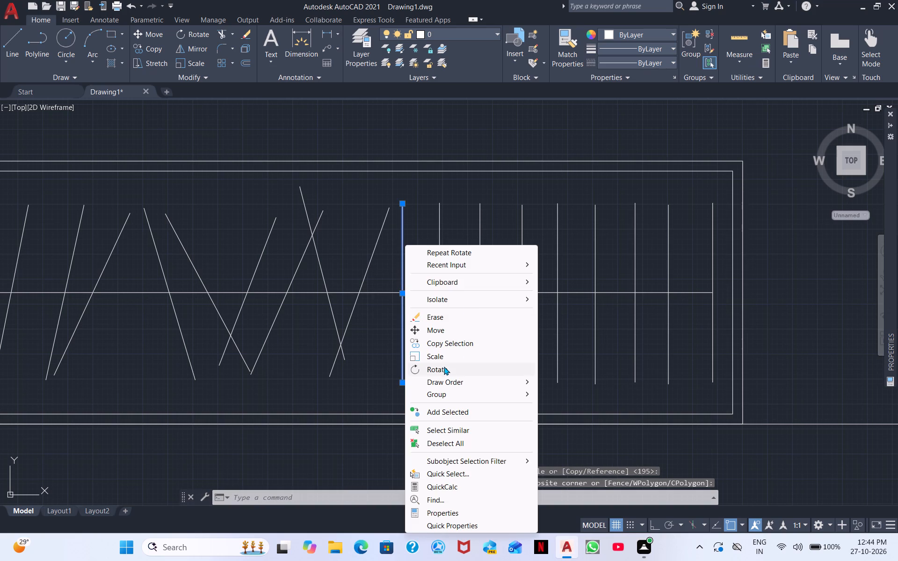
pyautogui.click(444, 367)
pyautogui.click(402, 273)
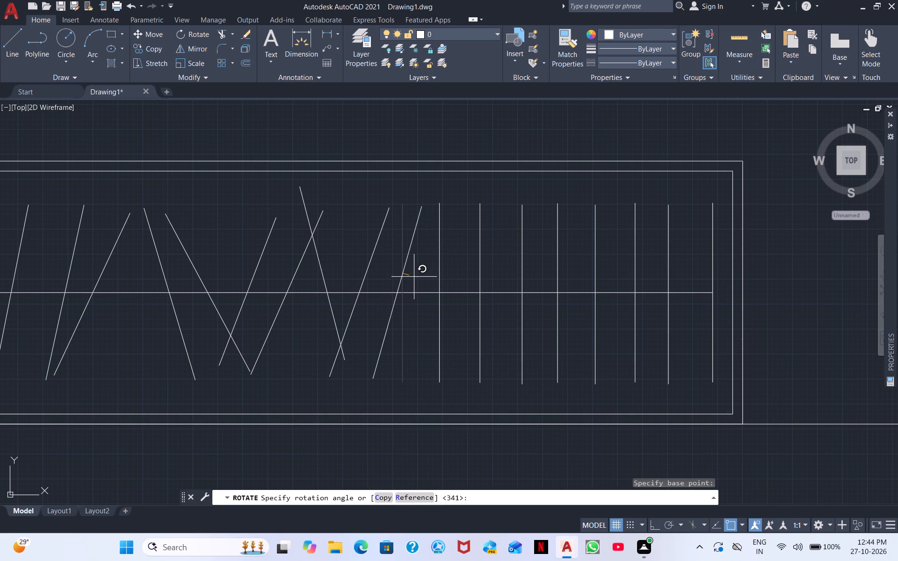
pyautogui.click(413, 280)
# Rotate the next vertical line to the east about 24° around its centreline crossing, leaning its top west.
pyautogui.click(441, 282)
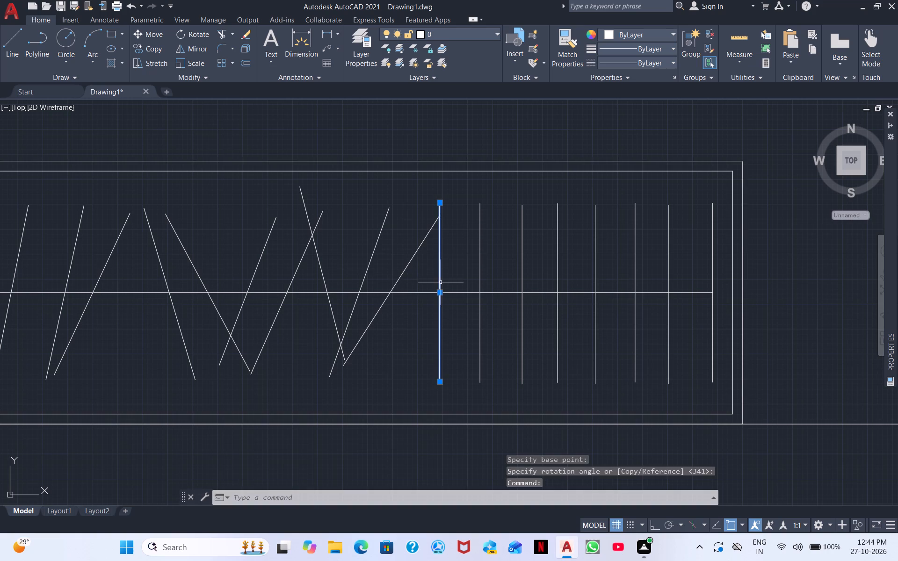
pyautogui.rightClick(440, 275)
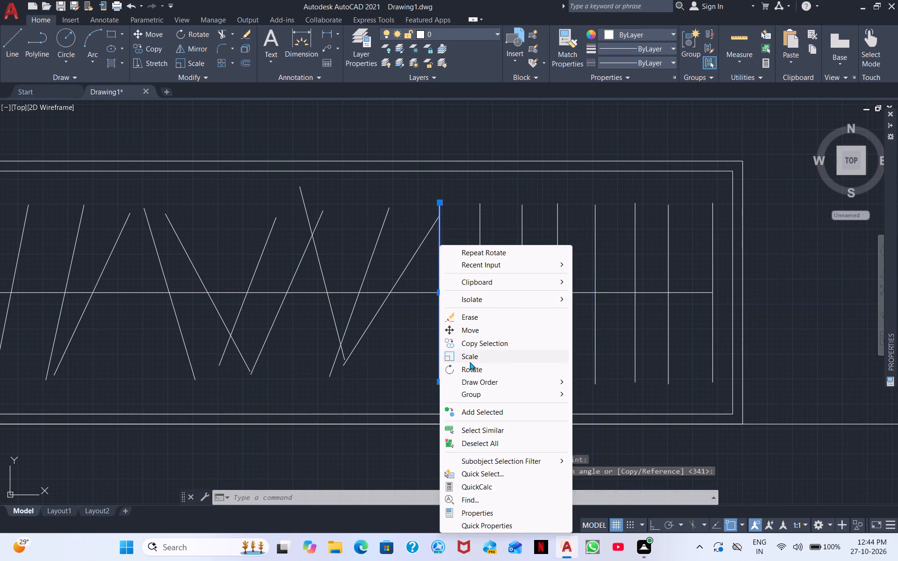
pyautogui.click(471, 368)
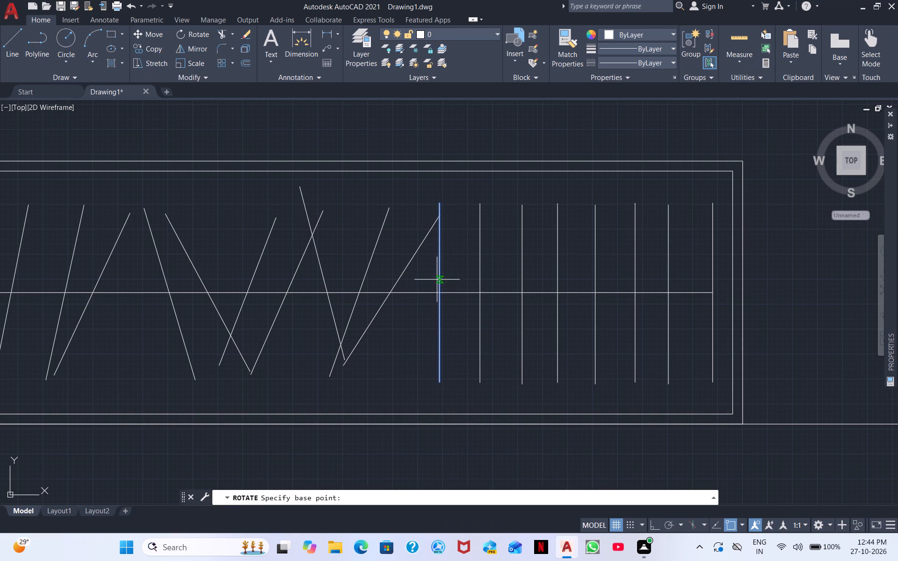
pyautogui.click(437, 291)
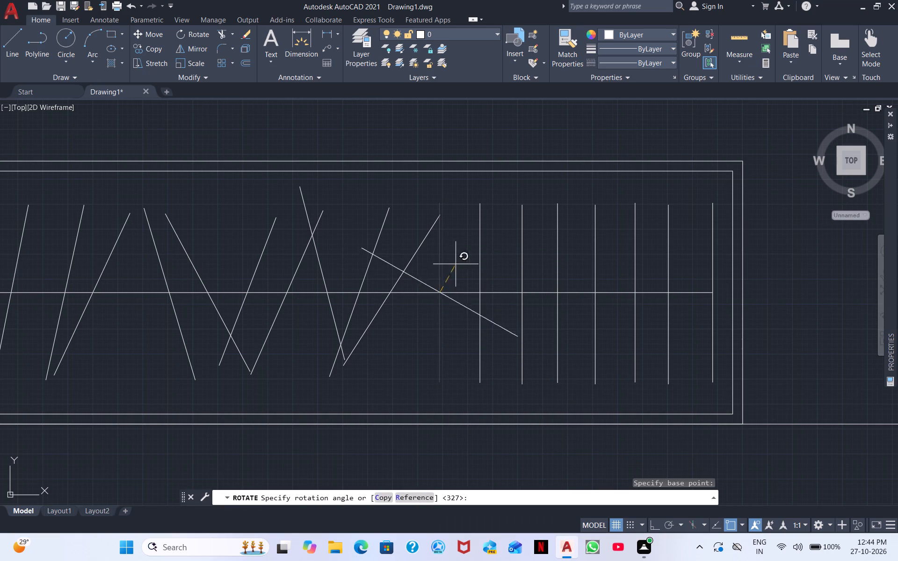
pyautogui.click(457, 285)
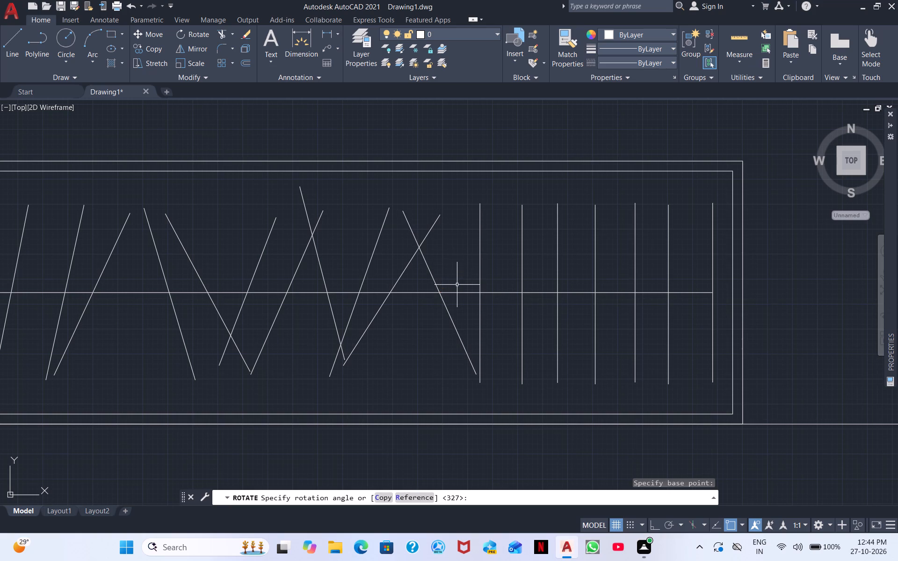
# Rotate the next vertical line to the east around its centreline crossing so that it lies flat along the centreline.
pyautogui.click(484, 280)
pyautogui.moveTo(482, 264); pyautogui.dragTo(459, 265)
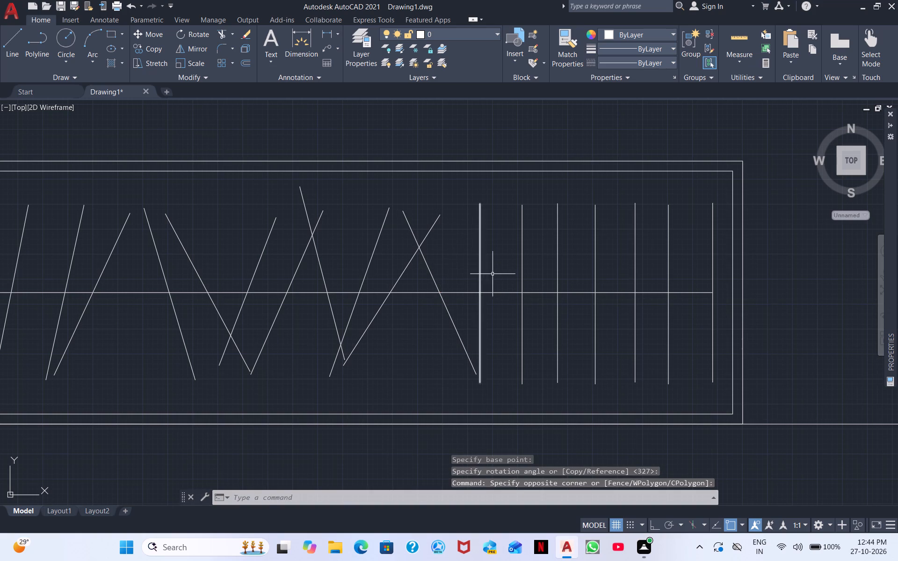
pyautogui.moveTo(499, 275); pyautogui.dragTo(467, 273)
pyautogui.click(447, 254)
pyautogui.rightClick(462, 267)
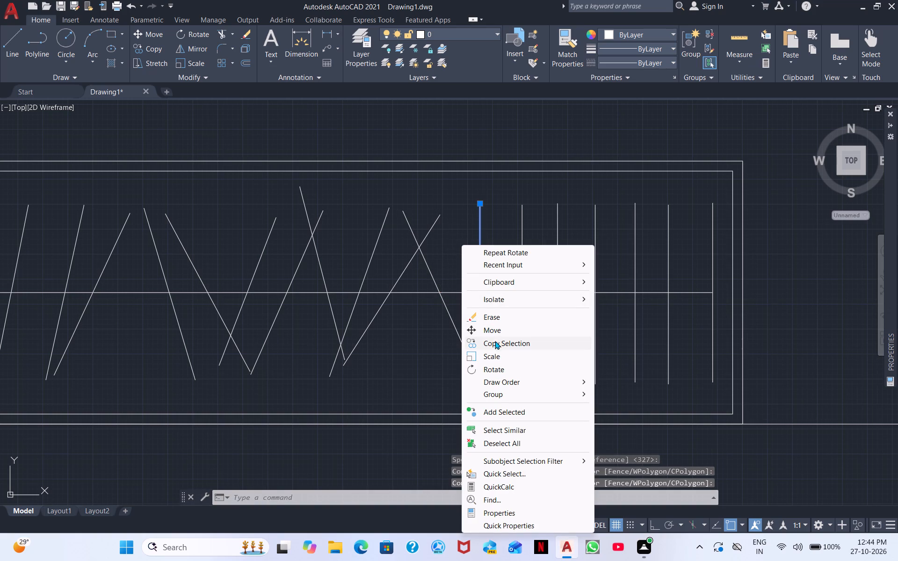
pyautogui.click(487, 366)
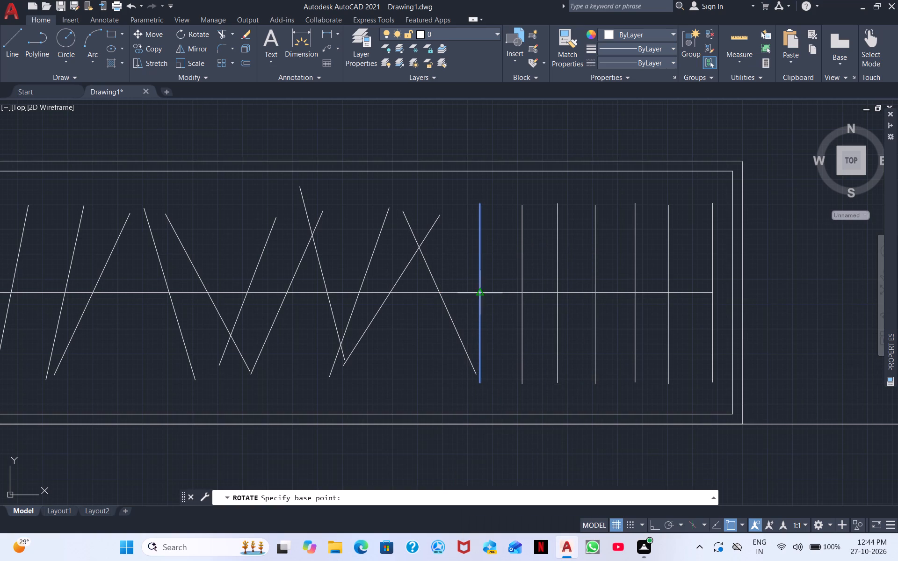
pyautogui.click(478, 292)
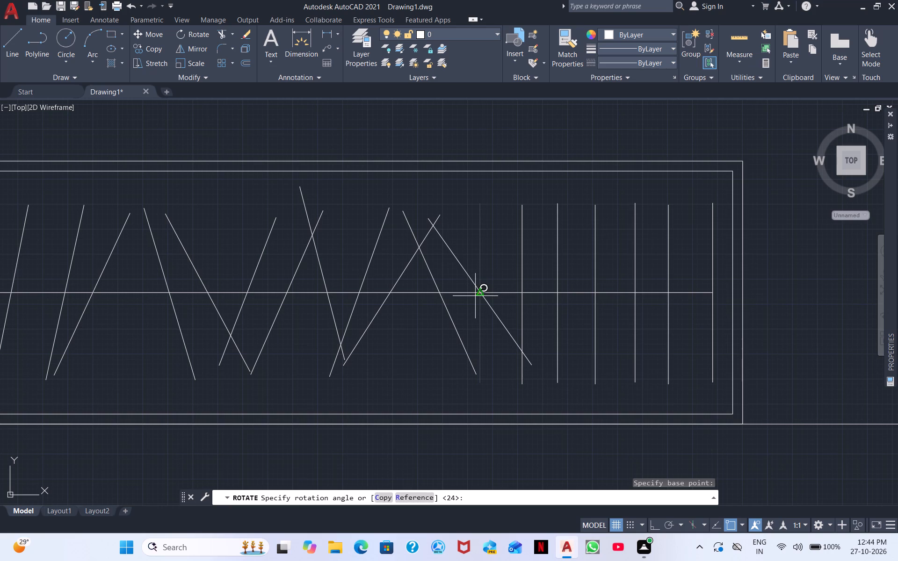
pyautogui.click(475, 296)
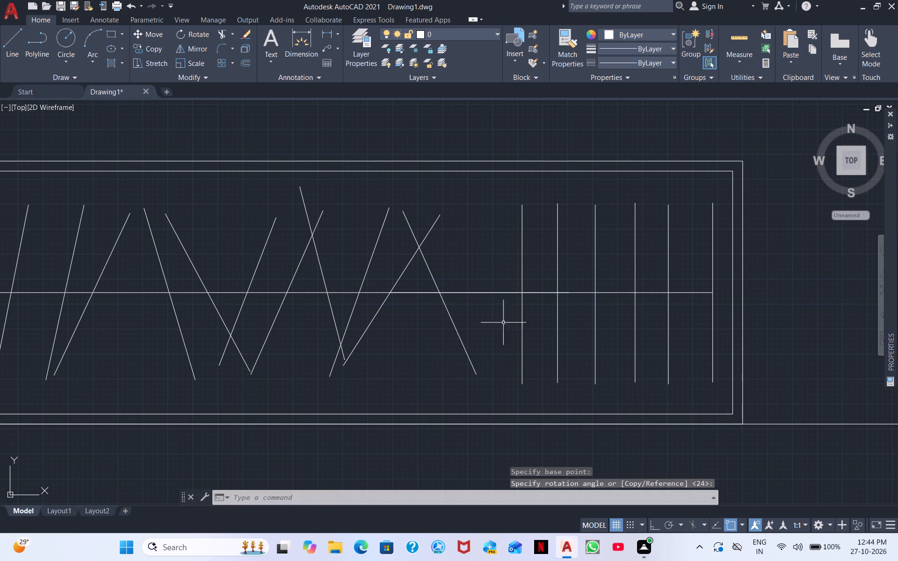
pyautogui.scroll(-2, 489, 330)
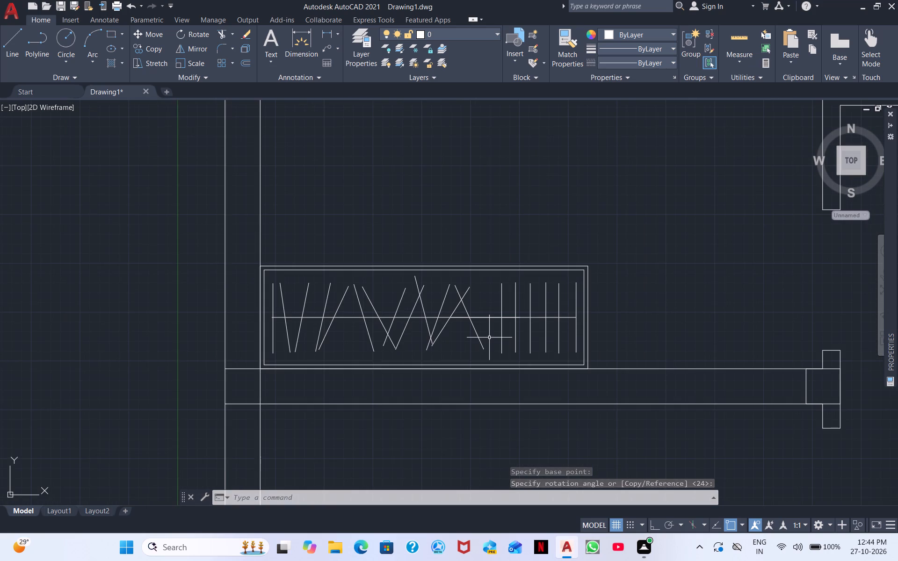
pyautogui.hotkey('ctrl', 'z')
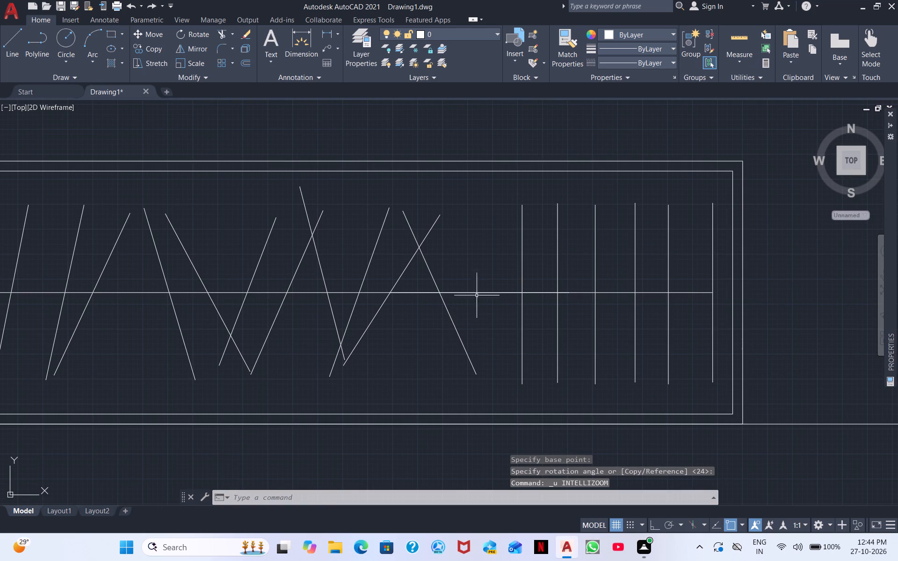
# Rotate the first remaining vertical line east of the tilted lines 141° around a point on it just south of the centreline, leaning its top east.
pyautogui.click(528, 285)
pyautogui.click(503, 243)
pyautogui.rightClick(500, 317)
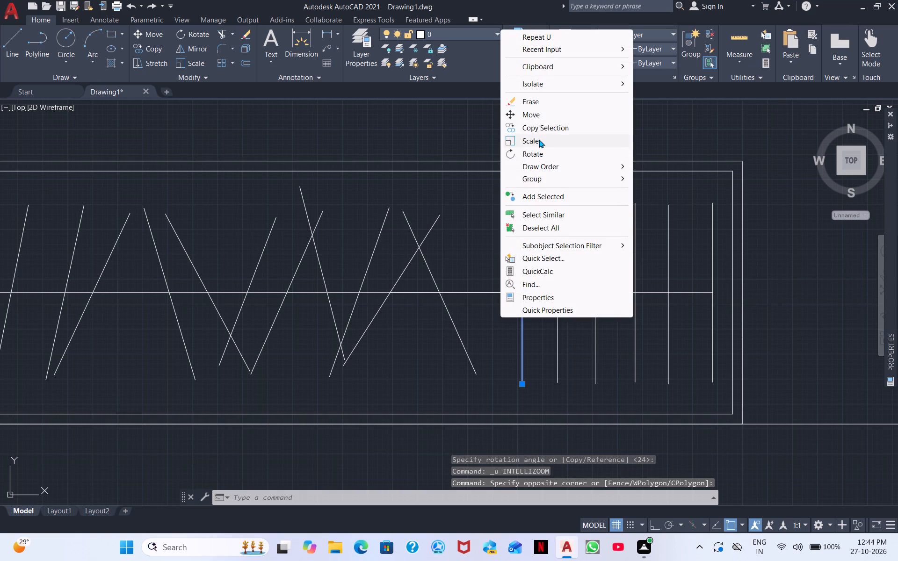
pyautogui.click(538, 152)
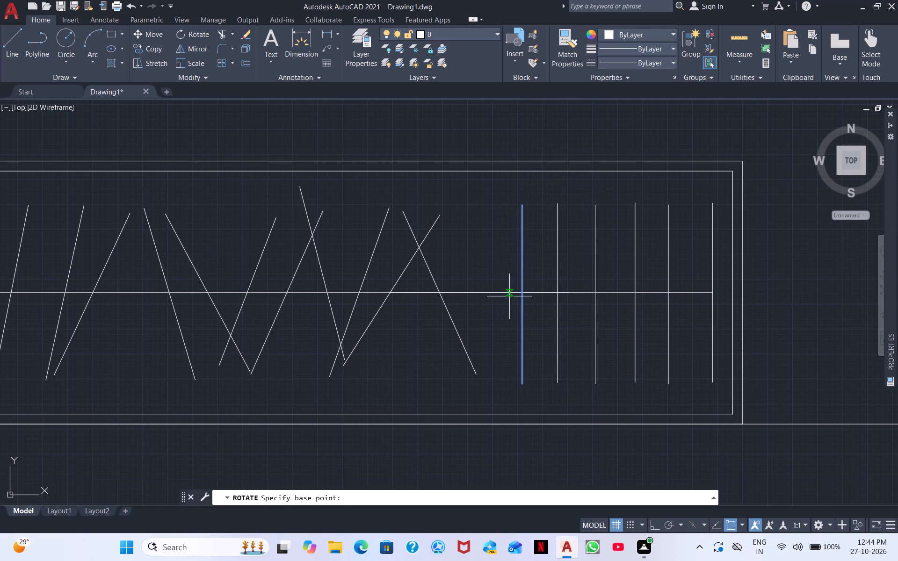
pyautogui.click(522, 309)
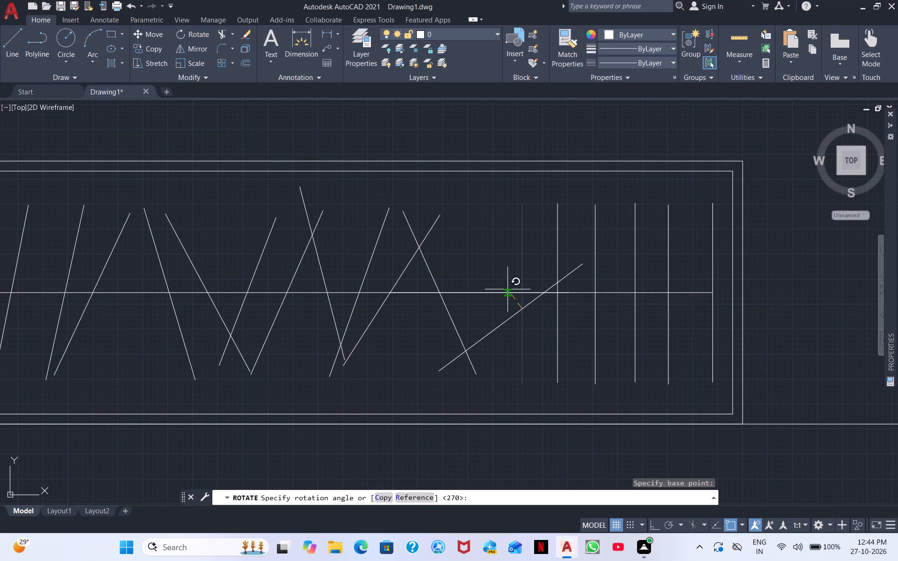
pyautogui.click(514, 302)
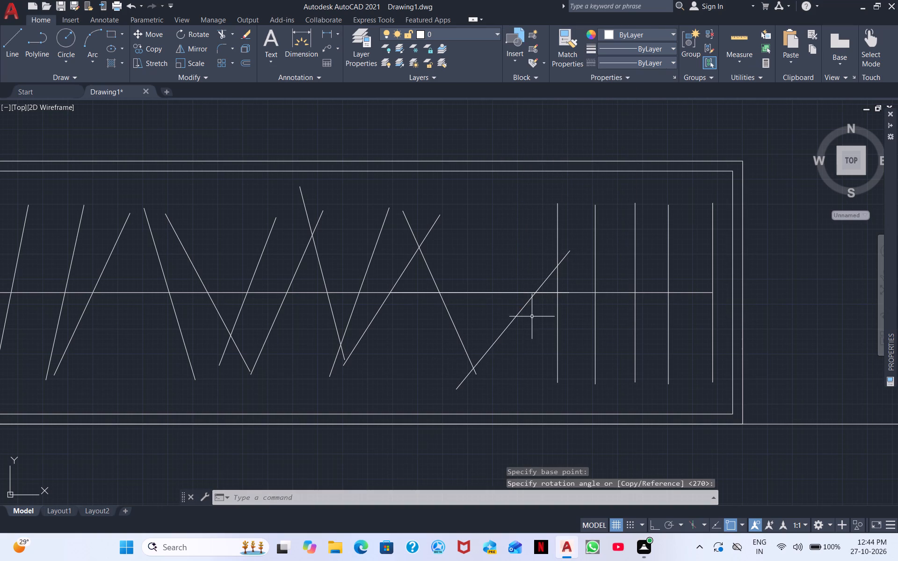
# Move the newly tilted line straight north from its midpoint so that the midpoint sits on the centreline.
pyautogui.click(532, 316)
pyautogui.click(522, 306)
pyautogui.rightClick(520, 317)
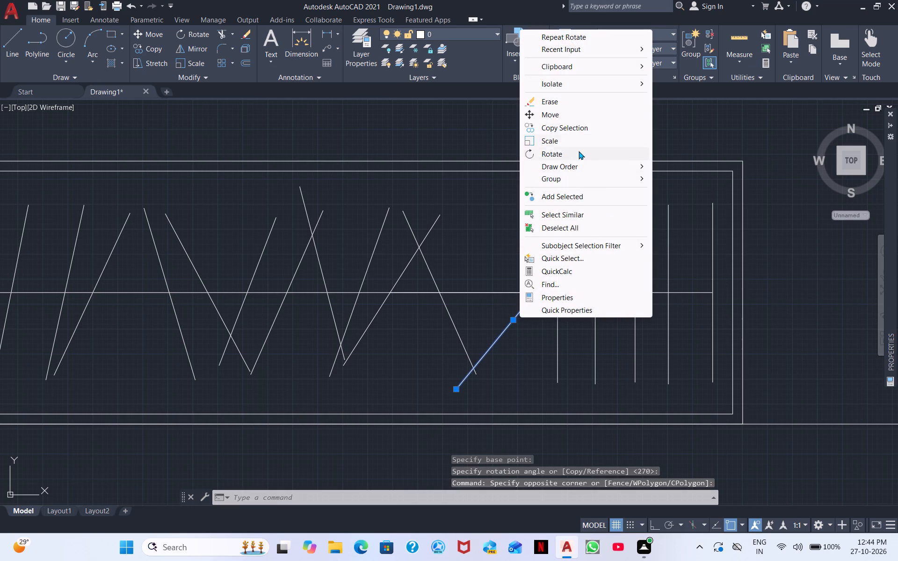
pyautogui.click(569, 111)
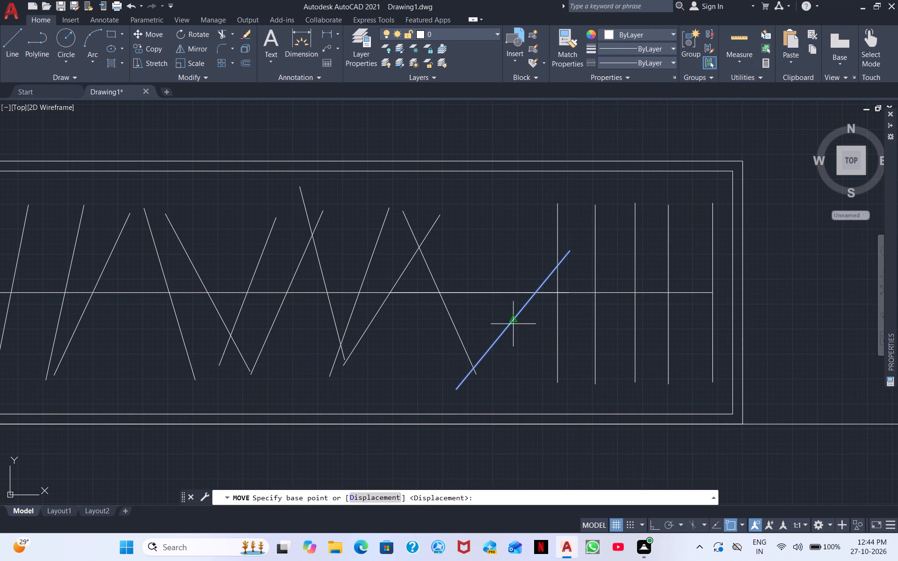
pyautogui.click(514, 322)
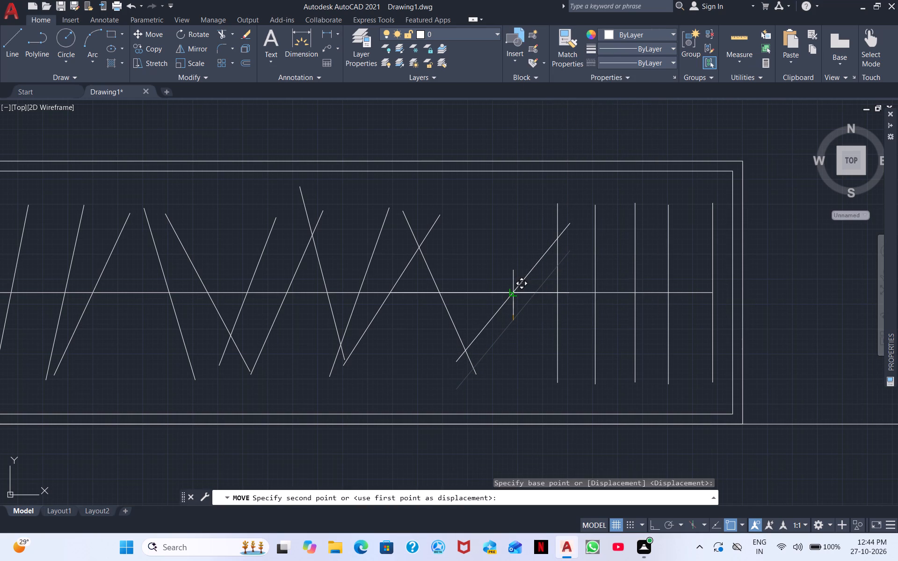
pyautogui.click(515, 291)
# Rotate the next vertical line to the east 156° around its centreline crossing, leaning its top east.
pyautogui.click(556, 272)
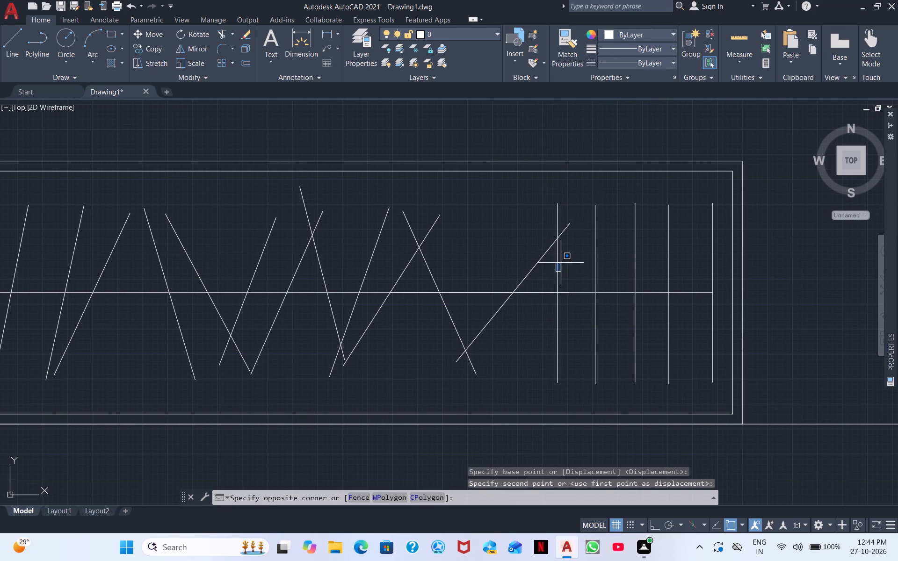
pyautogui.click(564, 263)
pyautogui.click(562, 276)
pyautogui.click(555, 271)
pyautogui.rightClick(567, 271)
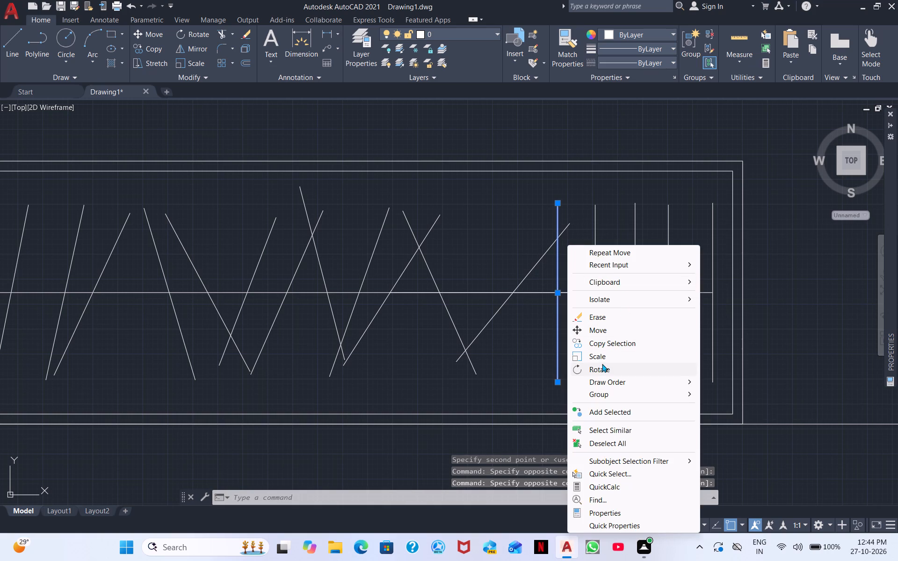
pyautogui.click(600, 368)
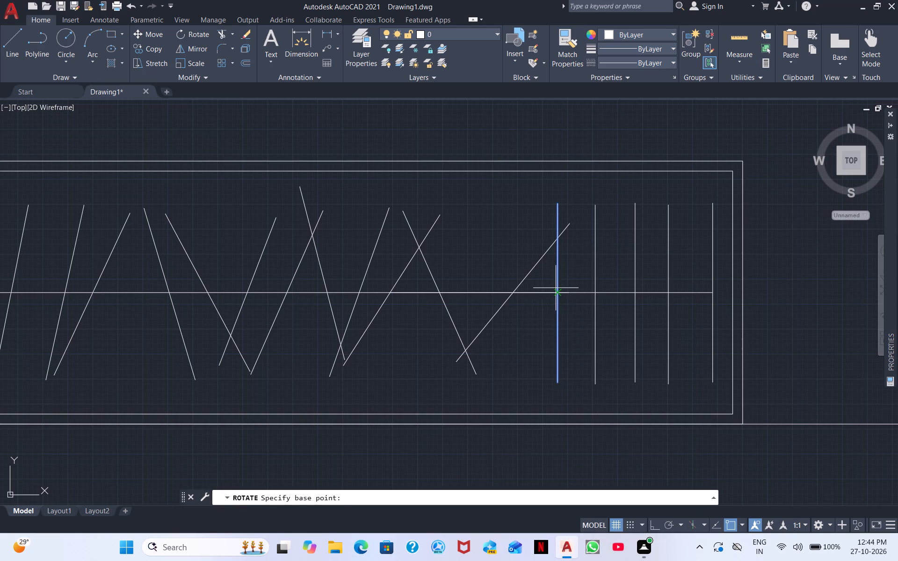
pyautogui.click(556, 296)
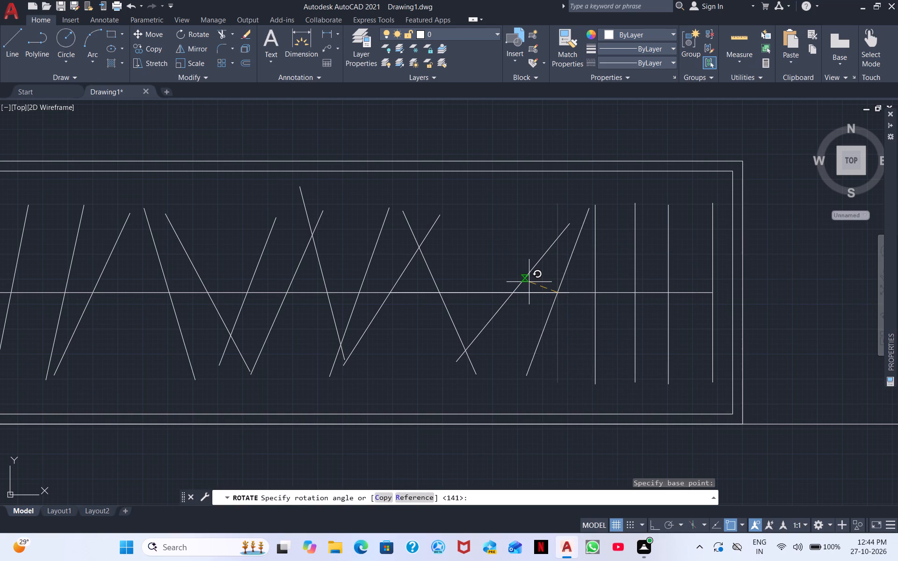
pyautogui.click(529, 282)
# Rotate the next vertical line to the east 23° around its centreline crossing, leaning its top west.
pyautogui.click(594, 270)
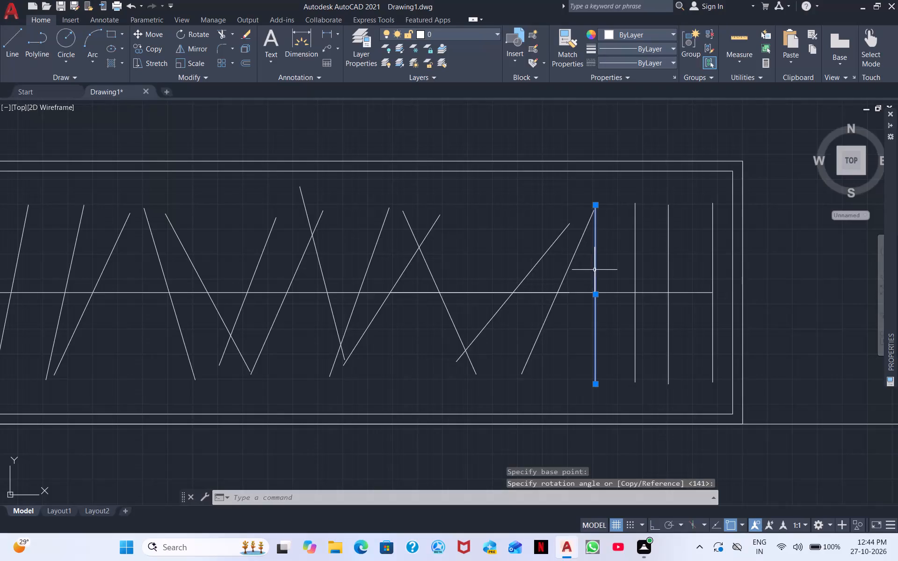
pyautogui.rightClick(612, 275)
pyautogui.click(657, 366)
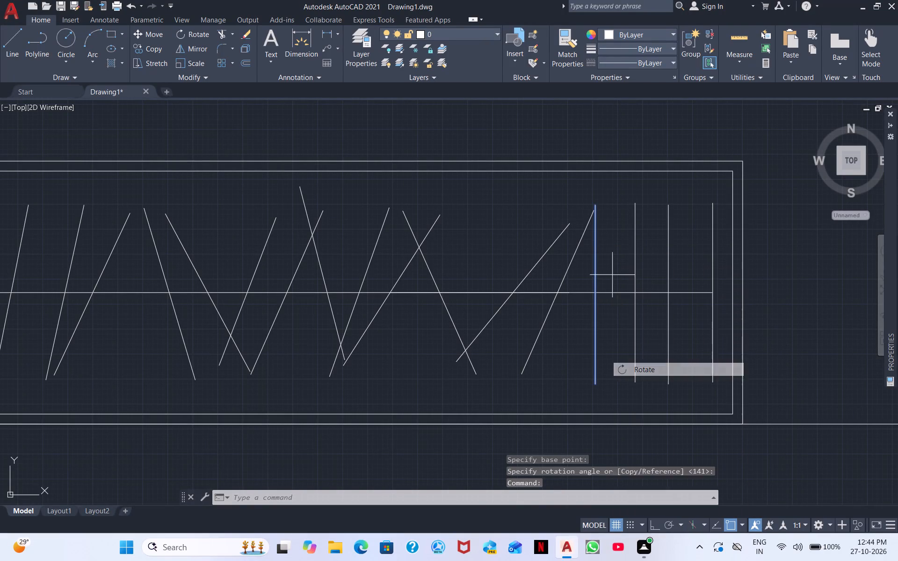
pyautogui.click(598, 292)
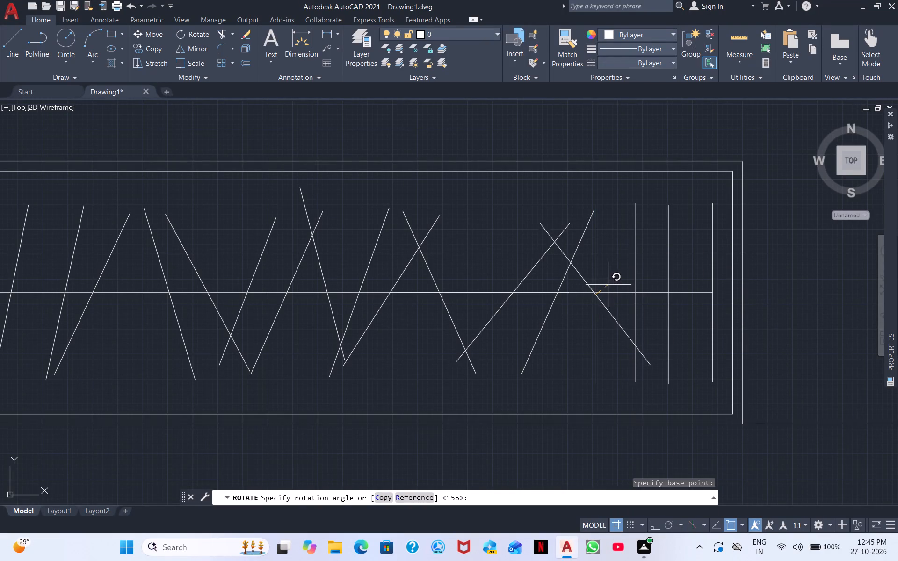
pyautogui.click(653, 270)
# Rotate the next vertical line to the east 212° around its centreline crossing, leaning its top west.
pyautogui.click(647, 274)
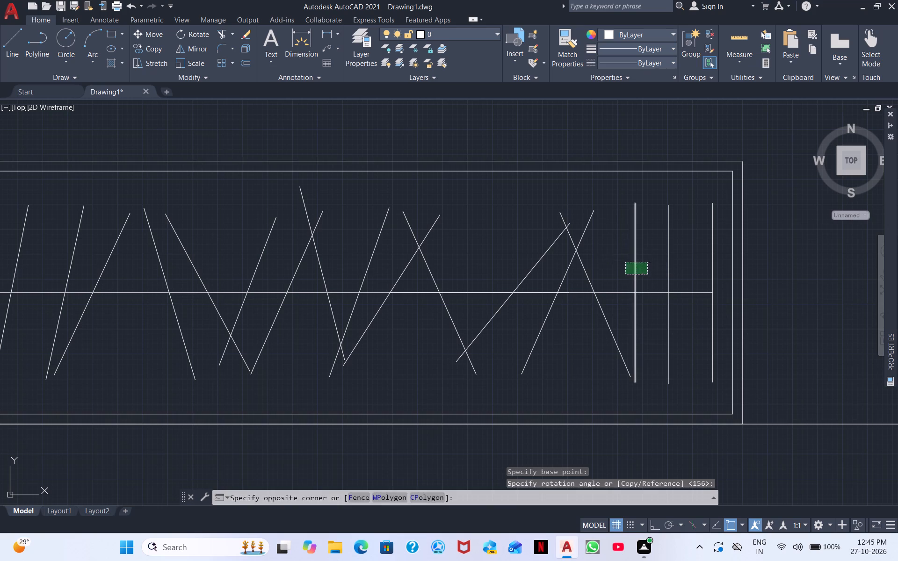
pyautogui.click(625, 262)
pyautogui.rightClick(676, 266)
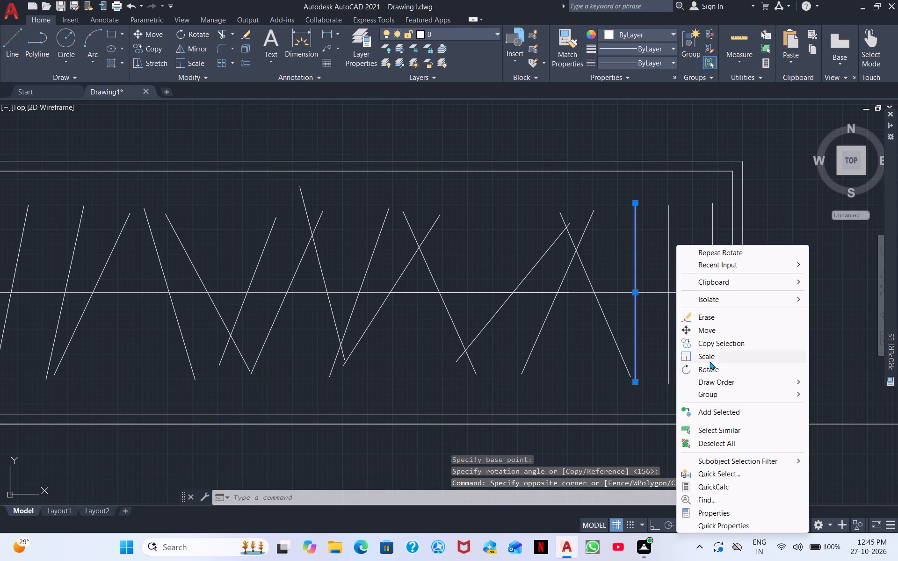
pyautogui.click(706, 369)
pyautogui.click(635, 289)
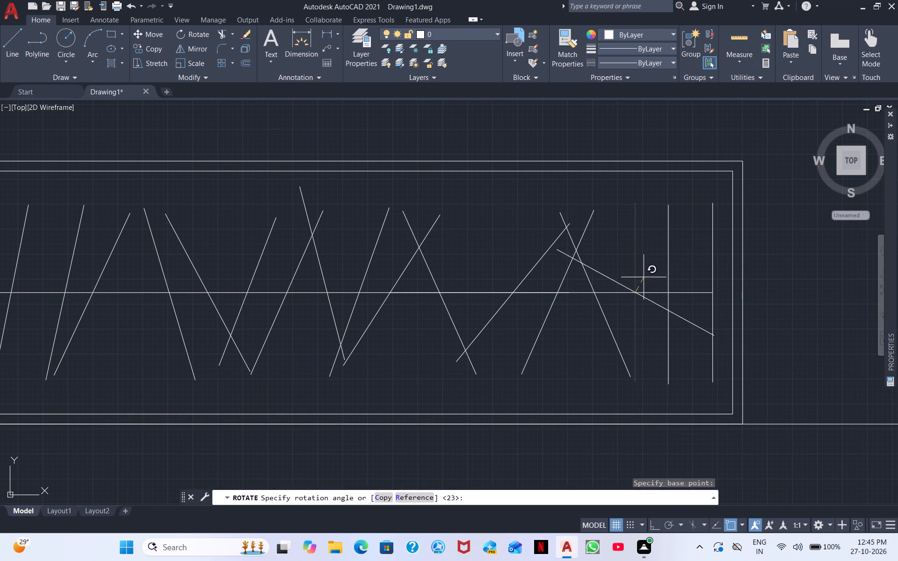
pyautogui.click(601, 314)
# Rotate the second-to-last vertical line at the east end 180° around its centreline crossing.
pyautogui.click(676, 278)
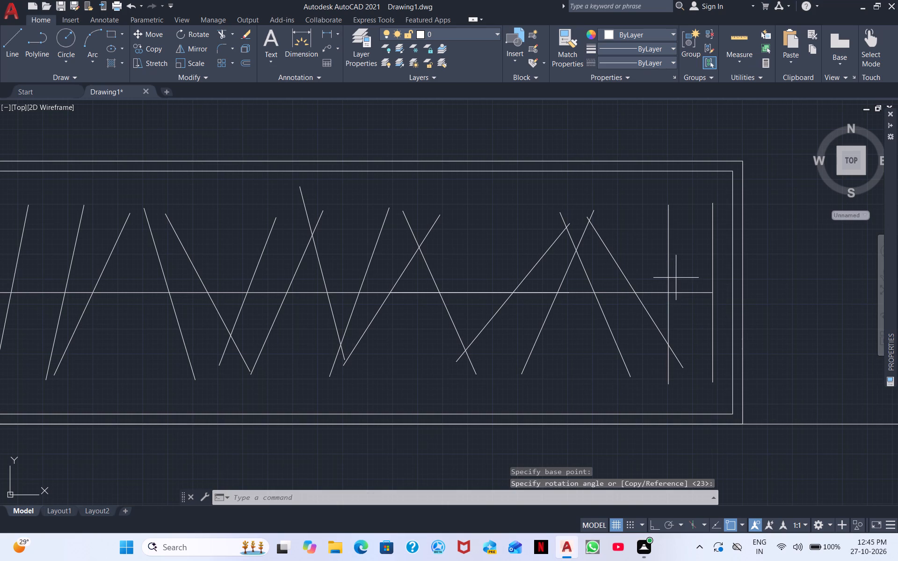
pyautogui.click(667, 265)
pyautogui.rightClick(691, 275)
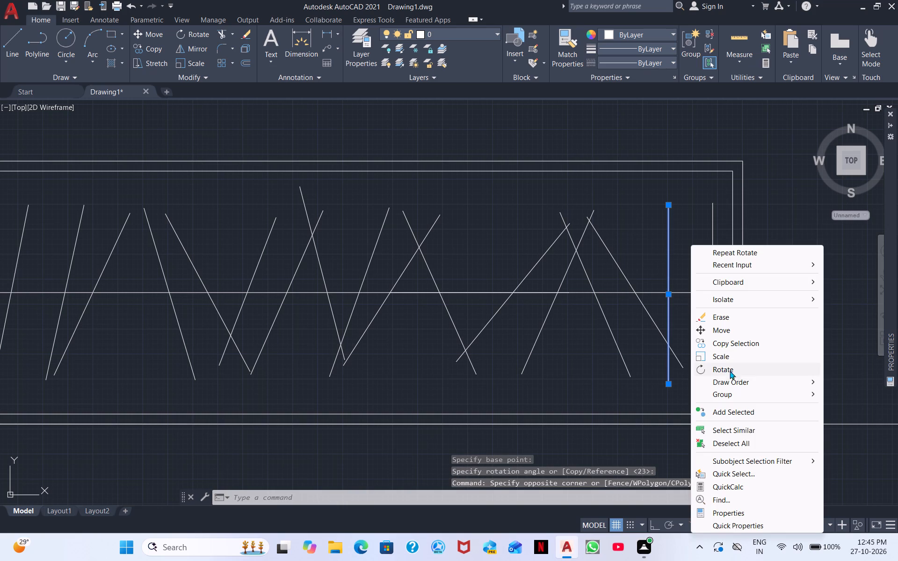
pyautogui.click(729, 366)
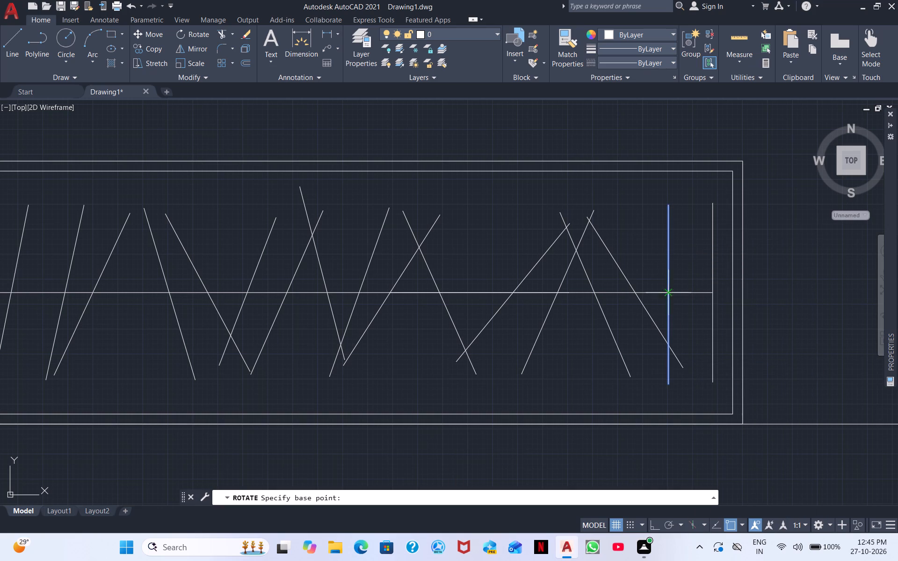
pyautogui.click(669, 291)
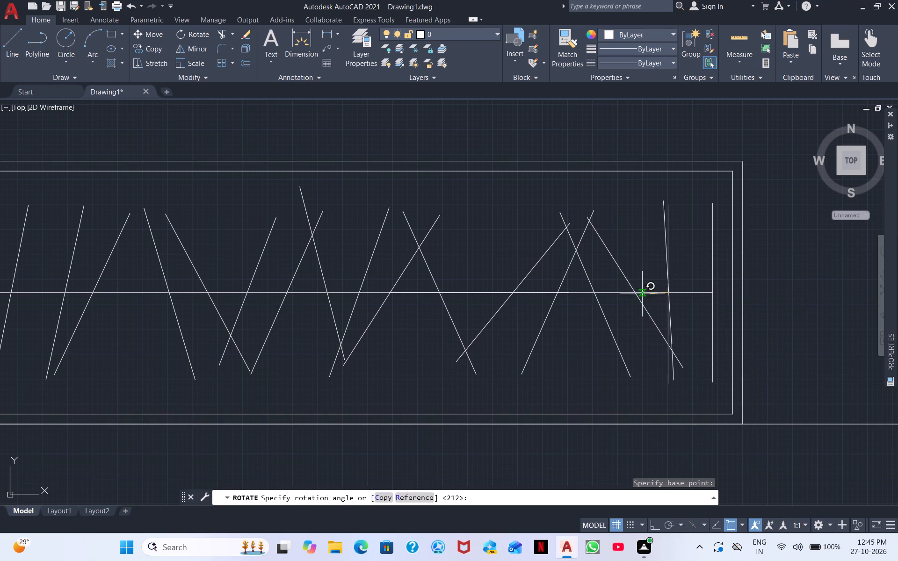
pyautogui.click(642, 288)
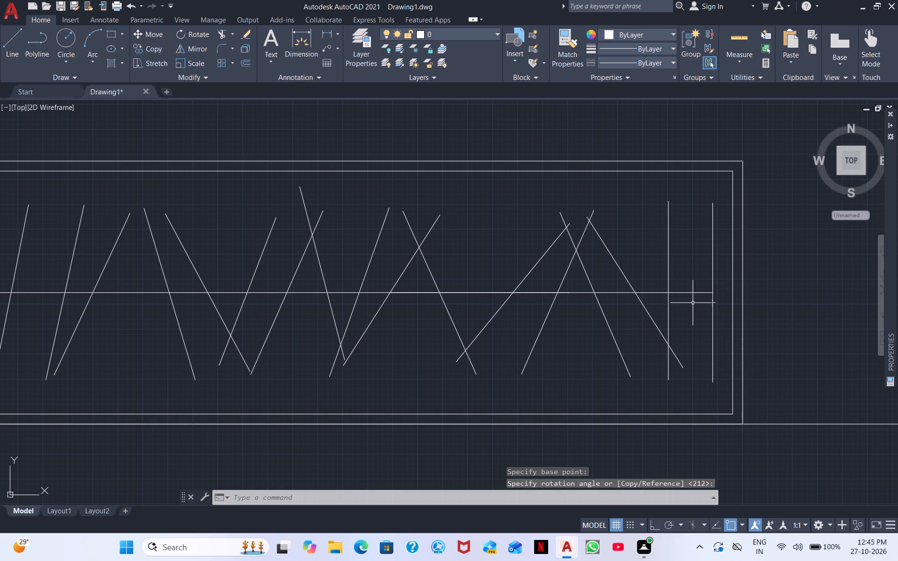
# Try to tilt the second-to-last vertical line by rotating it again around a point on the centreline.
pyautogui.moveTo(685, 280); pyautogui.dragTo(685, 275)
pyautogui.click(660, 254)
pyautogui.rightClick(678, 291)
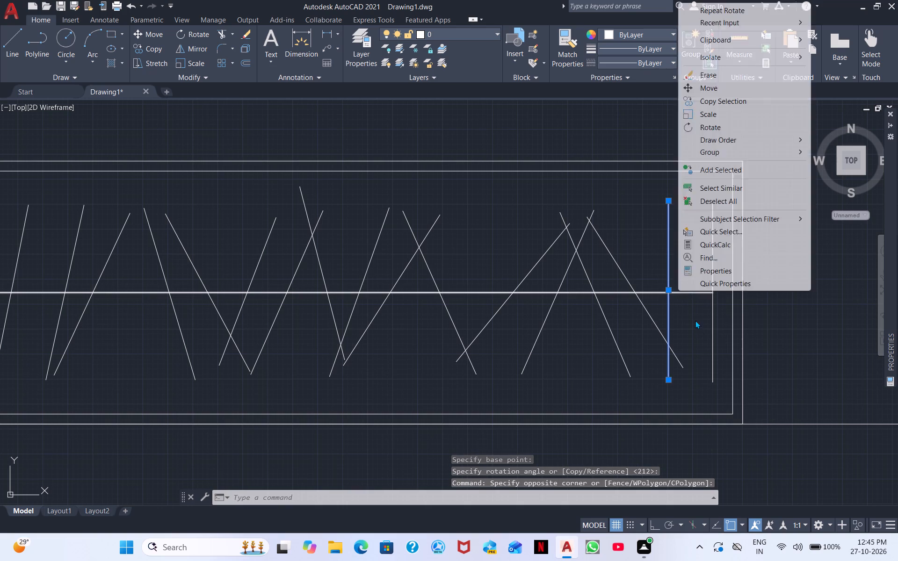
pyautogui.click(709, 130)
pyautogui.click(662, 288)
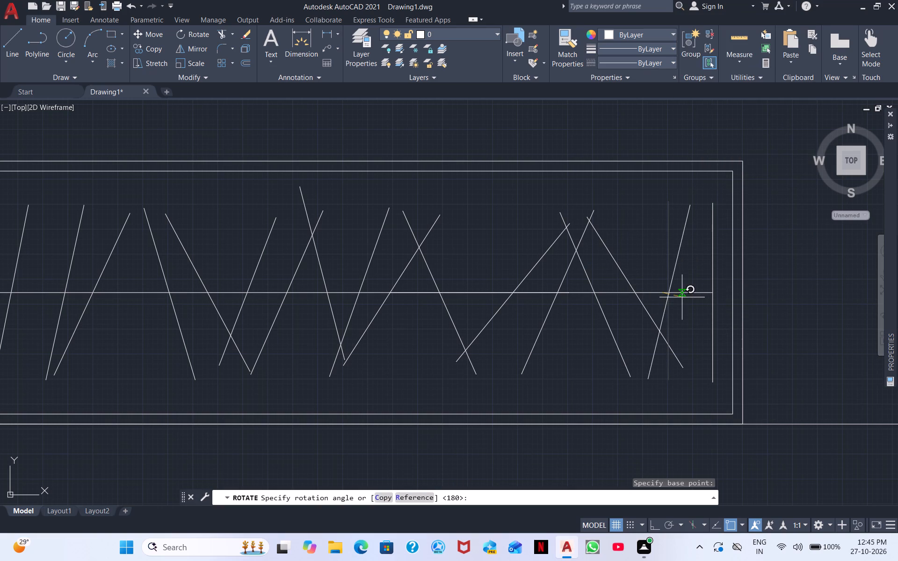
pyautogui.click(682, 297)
# Rotate the second-to-last vertical line 162° around its centreline crossing, leaning its top east.
pyautogui.moveTo(674, 301); pyautogui.dragTo(669, 303)
pyautogui.click(657, 299)
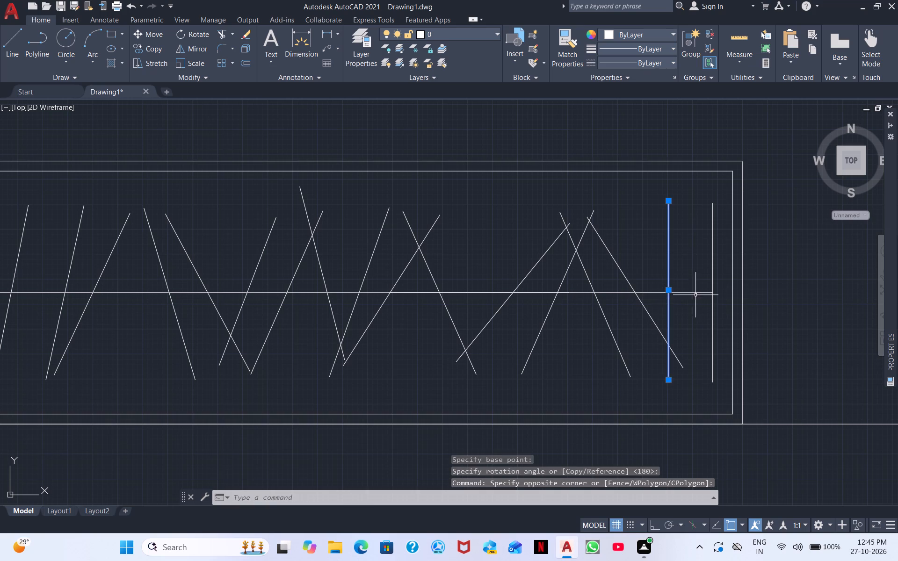
pyautogui.rightClick(692, 298)
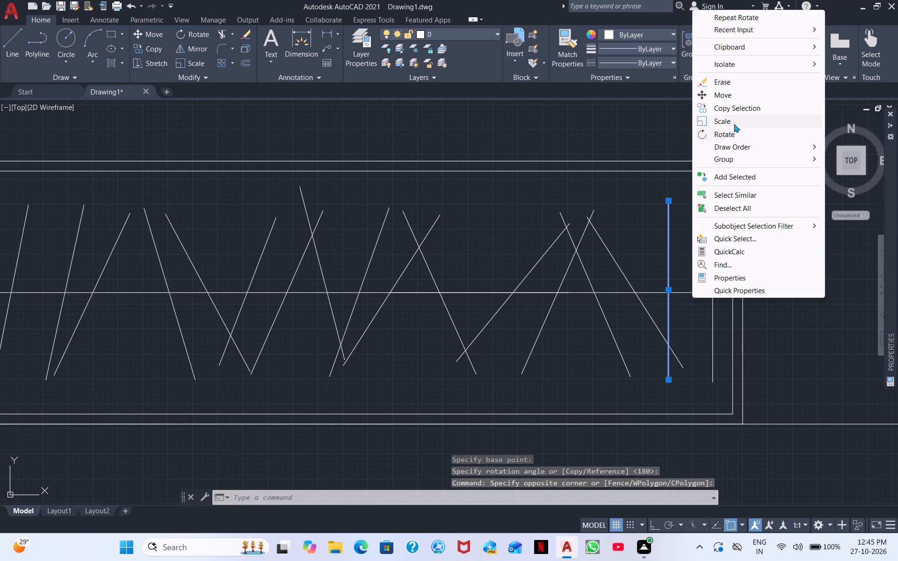
pyautogui.click(727, 132)
pyautogui.scroll(2, 672, 272)
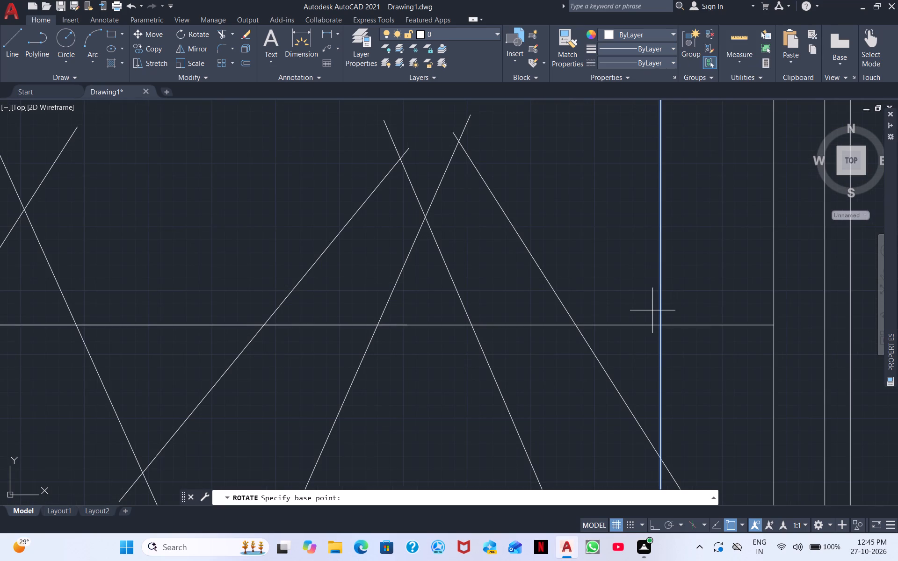
pyautogui.click(662, 322)
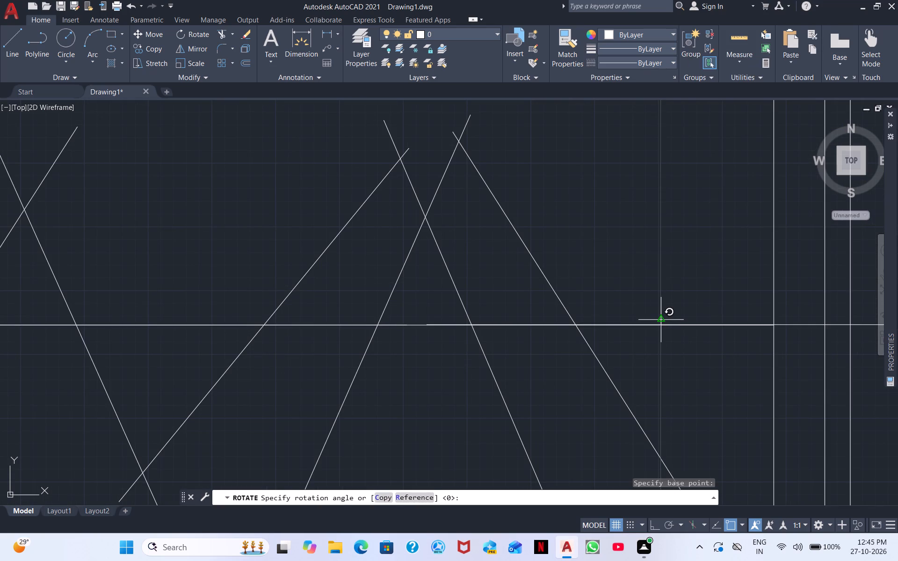
pyautogui.click(623, 313)
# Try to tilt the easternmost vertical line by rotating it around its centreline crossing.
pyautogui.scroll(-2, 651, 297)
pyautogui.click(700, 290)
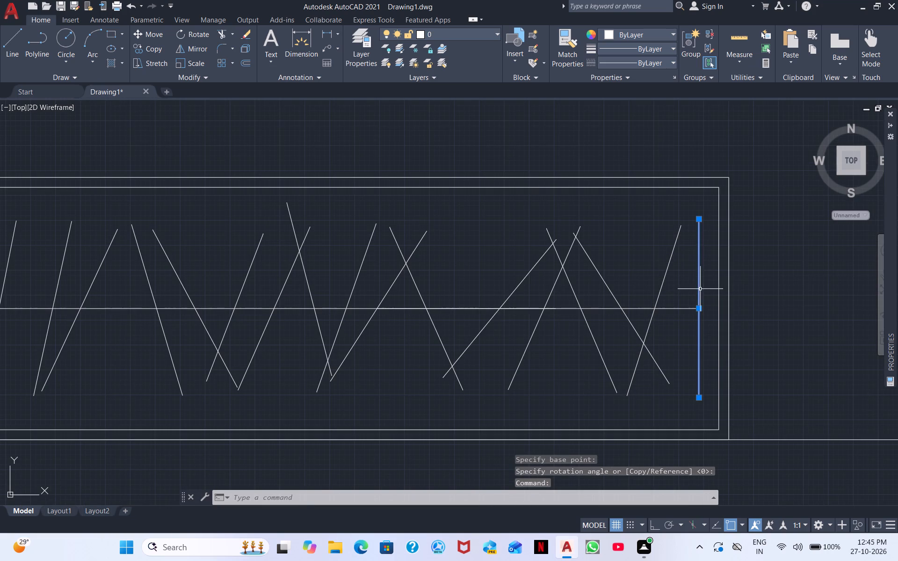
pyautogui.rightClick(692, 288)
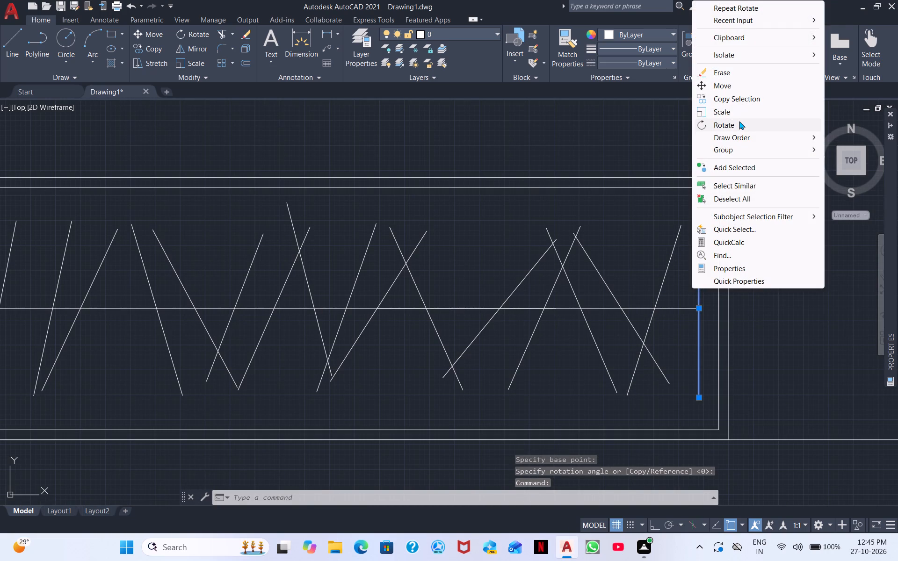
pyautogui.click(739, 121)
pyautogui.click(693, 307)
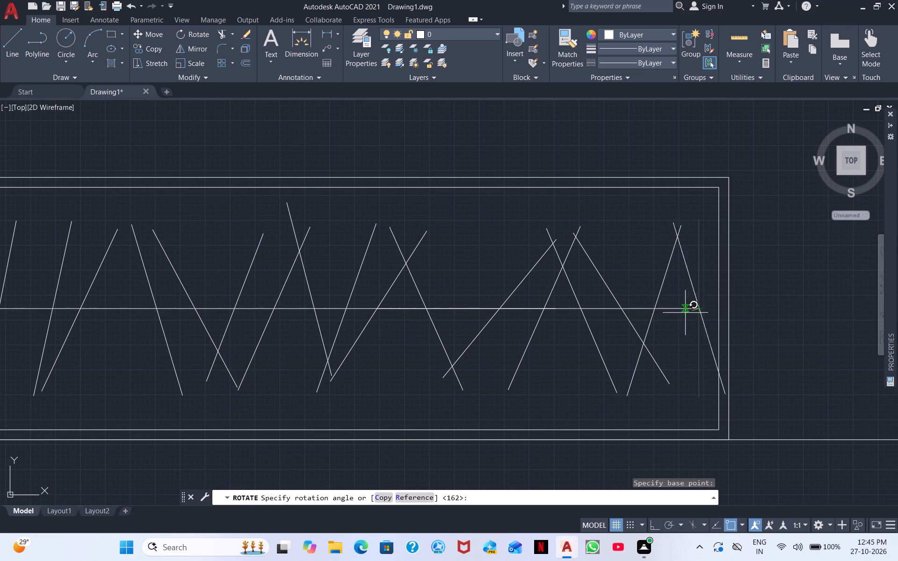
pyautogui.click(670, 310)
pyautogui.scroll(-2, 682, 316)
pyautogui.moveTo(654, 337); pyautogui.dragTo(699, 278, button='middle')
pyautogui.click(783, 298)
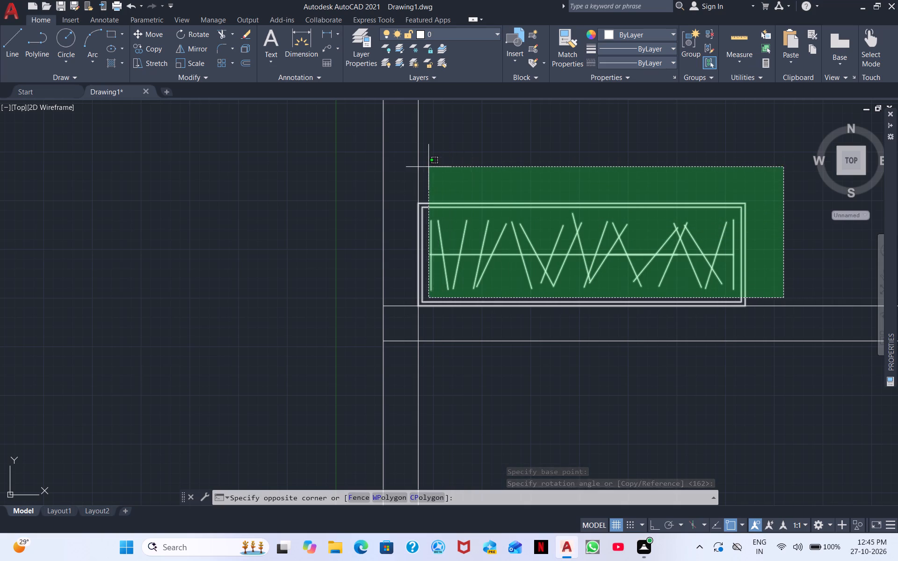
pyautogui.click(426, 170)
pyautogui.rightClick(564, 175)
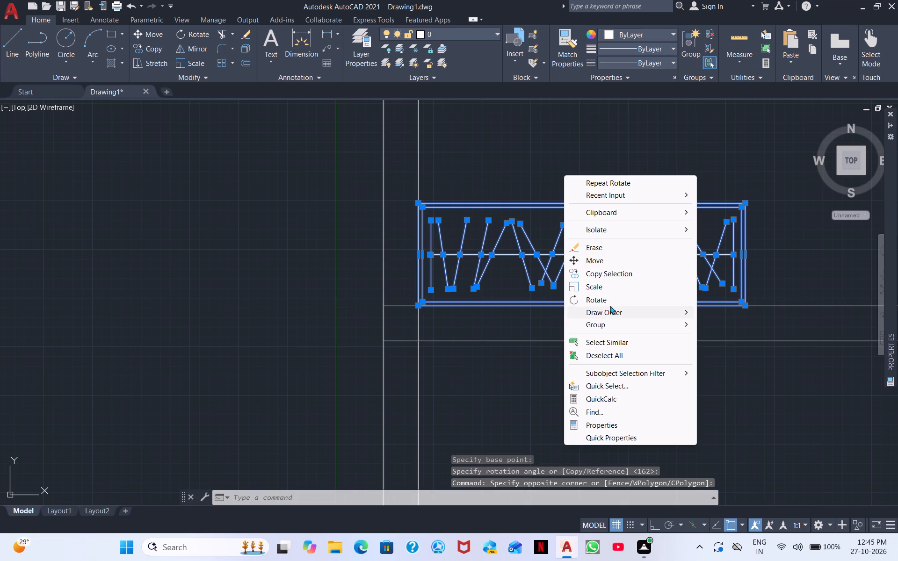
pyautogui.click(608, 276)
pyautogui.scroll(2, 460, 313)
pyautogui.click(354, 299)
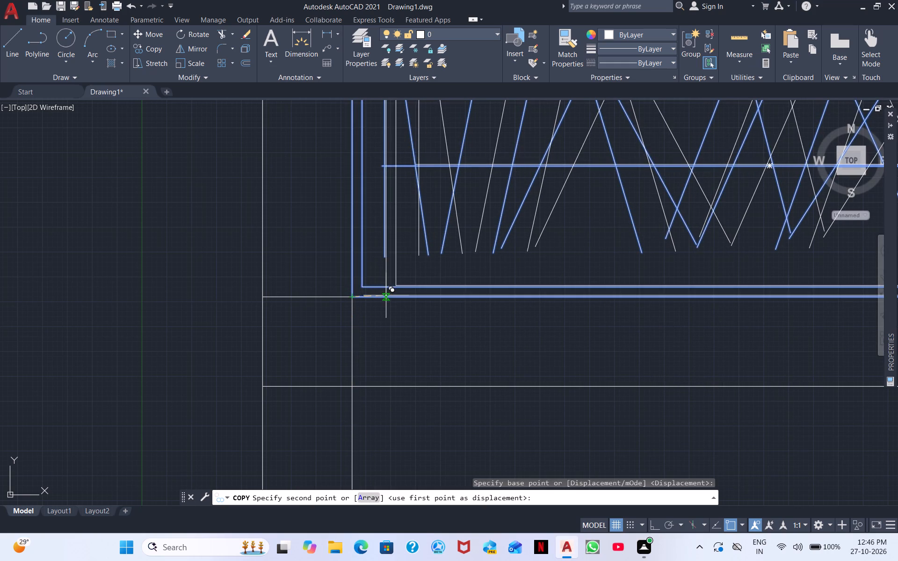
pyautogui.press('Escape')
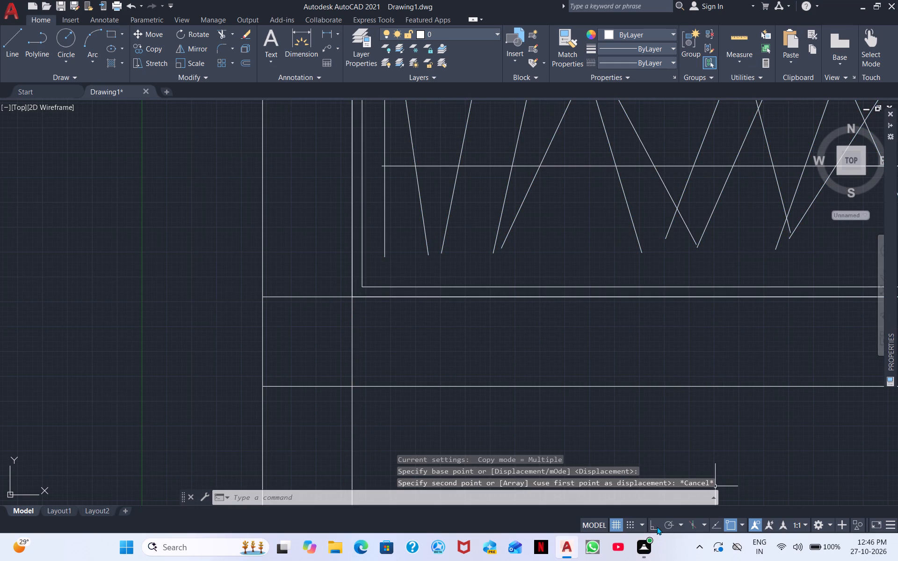
# With Ortho on, copy the whole nested-rectangle detail with its tilted lines straight south, placing it against the south face of the partition wall.
pyautogui.click(657, 526)
pyautogui.moveTo(606, 346); pyautogui.dragTo(504, 441, button='middle')
pyautogui.scroll(-2, 504, 441)
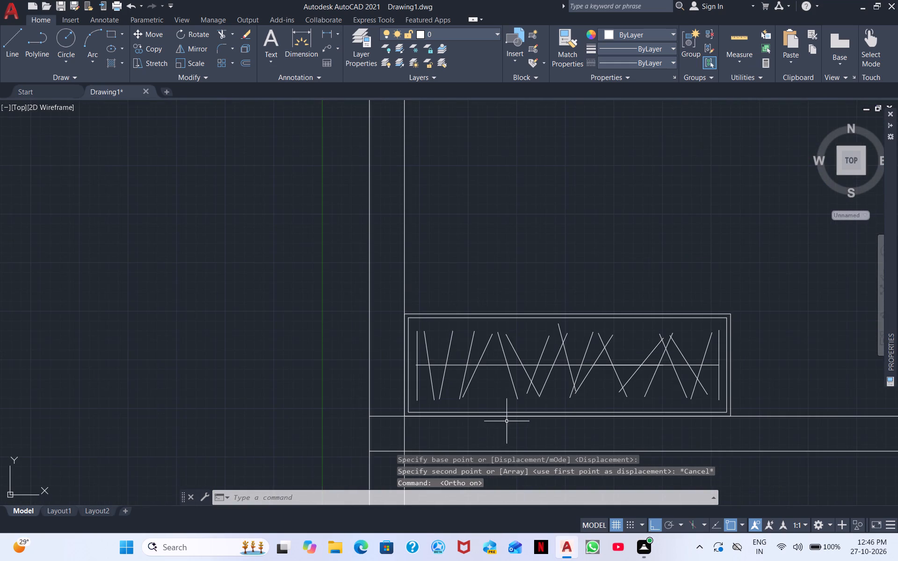
pyautogui.click(754, 387)
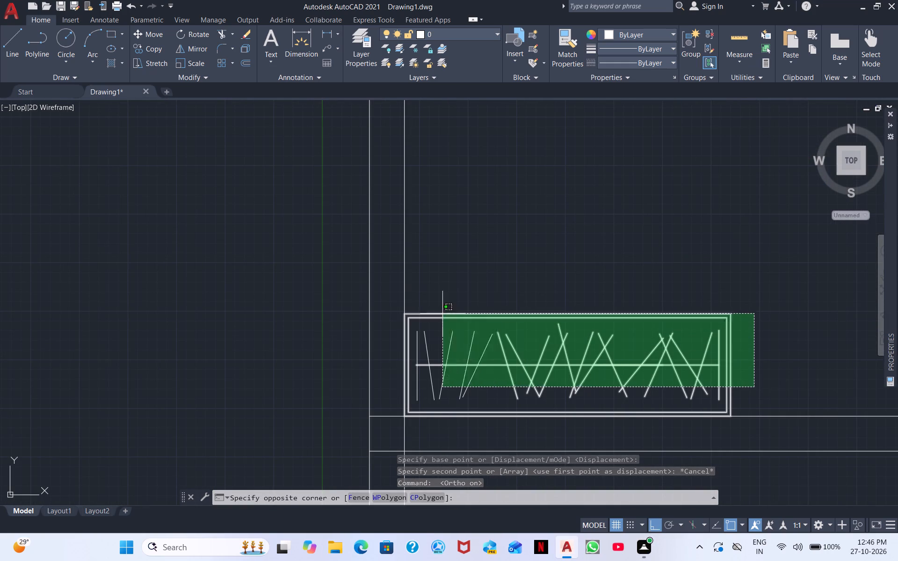
pyautogui.click(417, 307)
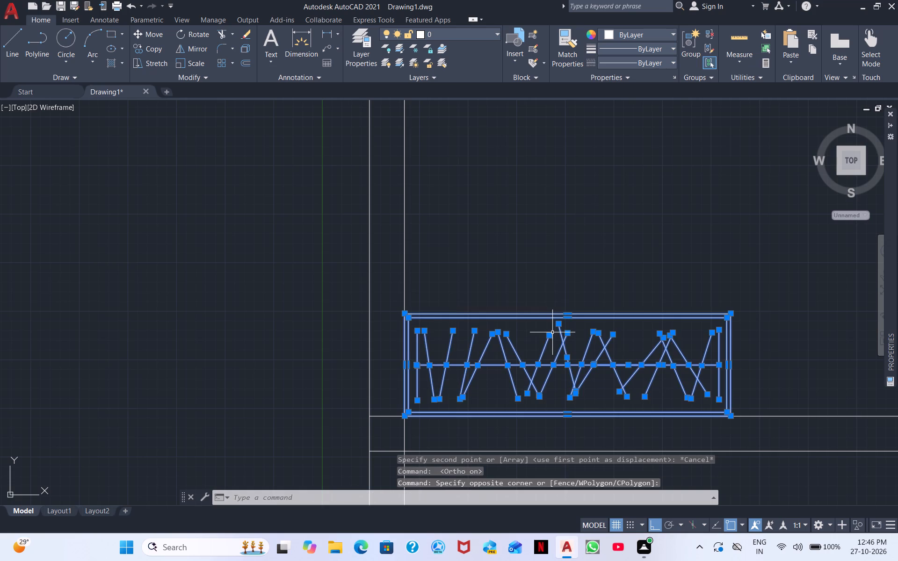
pyautogui.rightClick(552, 332)
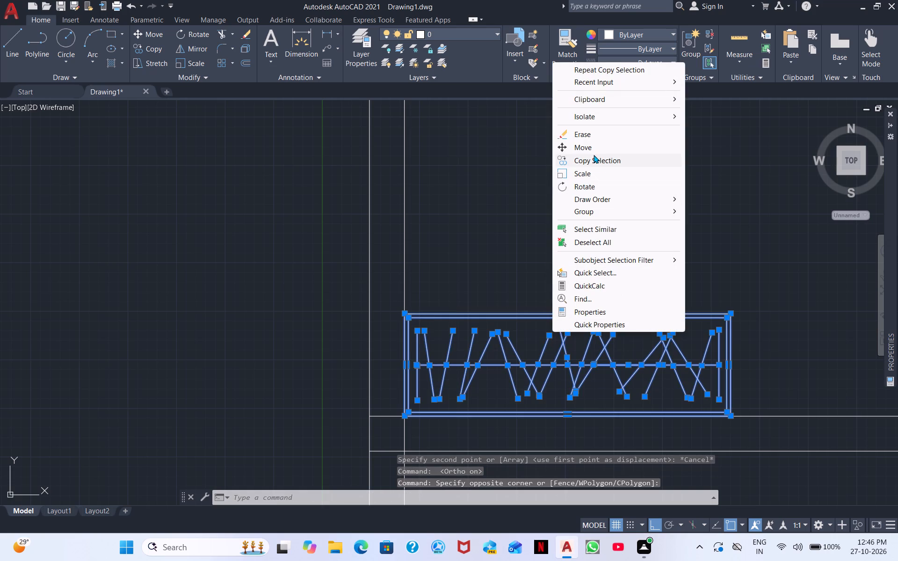
pyautogui.click(586, 163)
pyautogui.scroll(3, 372, 324)
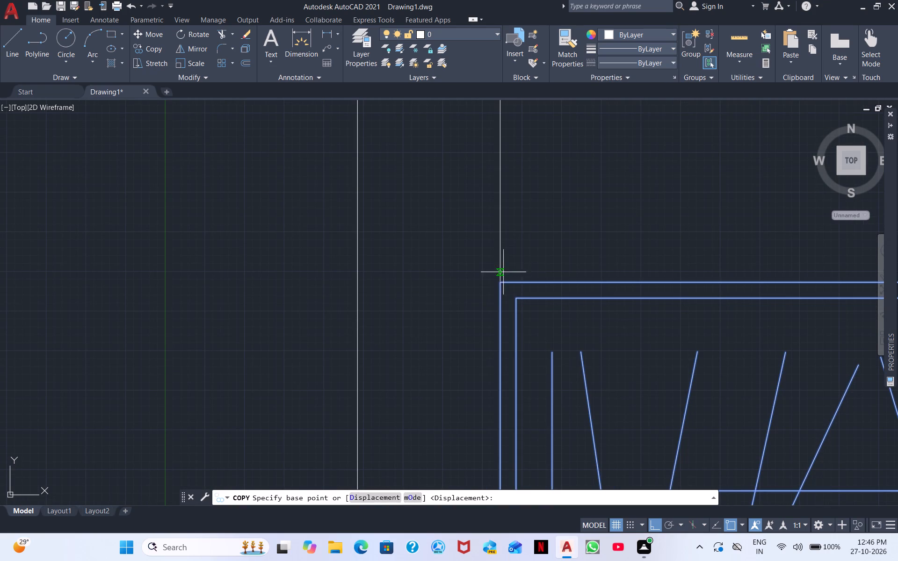
pyautogui.click(503, 280)
pyautogui.scroll(-3, 512, 349)
pyautogui.moveTo(512, 358); pyautogui.dragTo(507, 153, button='middle')
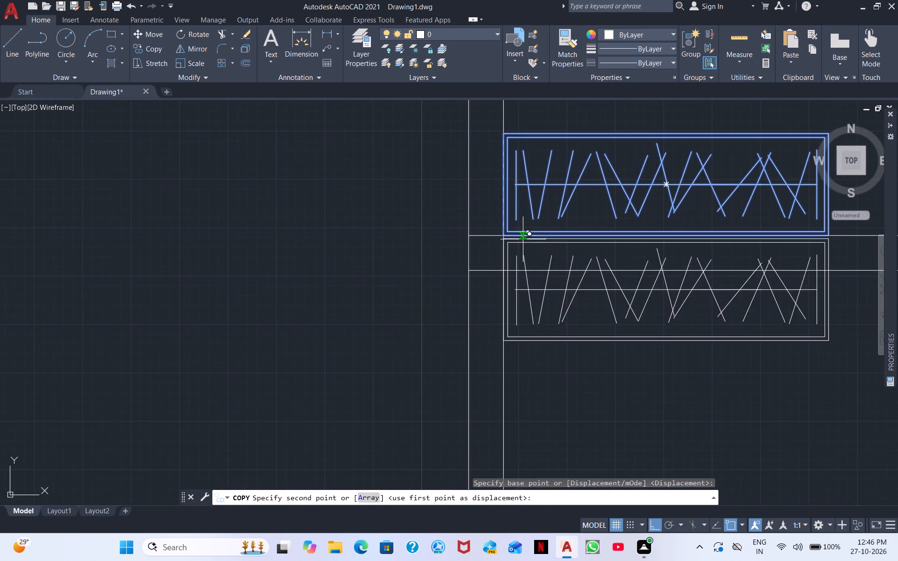
pyautogui.click(504, 273)
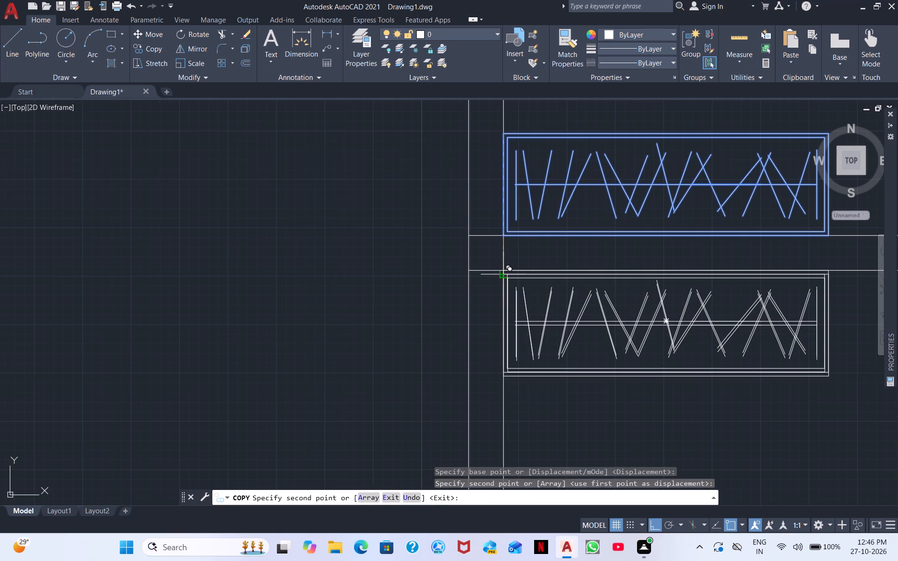
pyautogui.press('Escape')
# Examine the two nested-rectangle details and the surrounding rooms of the floor plan.
pyautogui.scroll(-3, 590, 332)
pyautogui.moveTo(662, 342); pyautogui.dragTo(423, 343, button='middle')
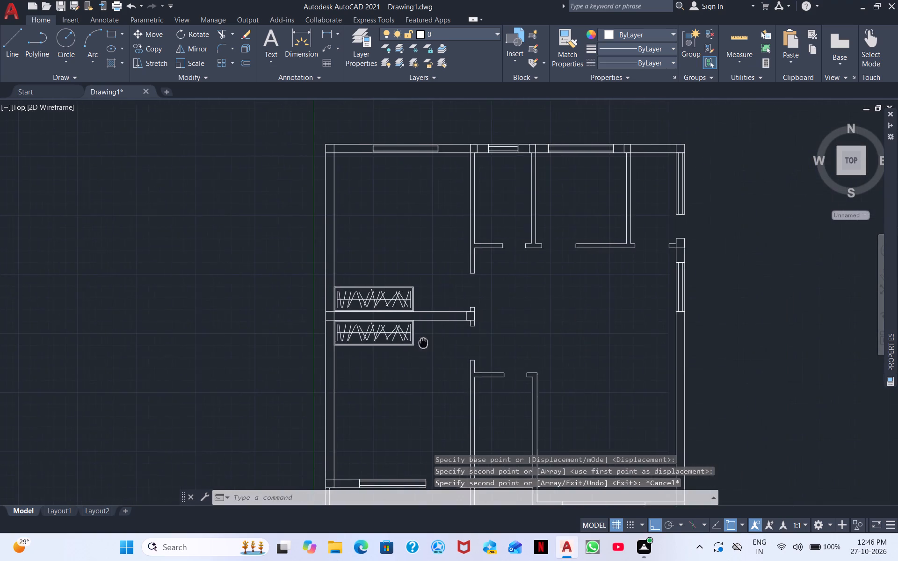
pyautogui.moveTo(423, 343); pyautogui.dragTo(418, 341, button='middle')
pyautogui.scroll(2, 422, 333)
pyautogui.moveTo(427, 333); pyautogui.dragTo(410, 434, button='middle')
pyautogui.scroll(-1, 412, 432)
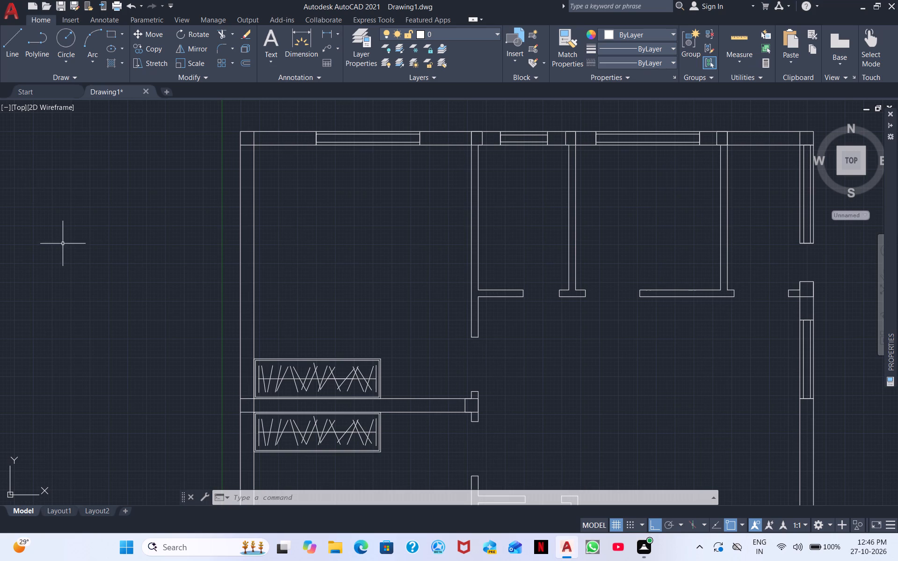
pyautogui.moveTo(425, 262); pyautogui.dragTo(247, 307, button='middle')
pyautogui.scroll(-1, 248, 301)
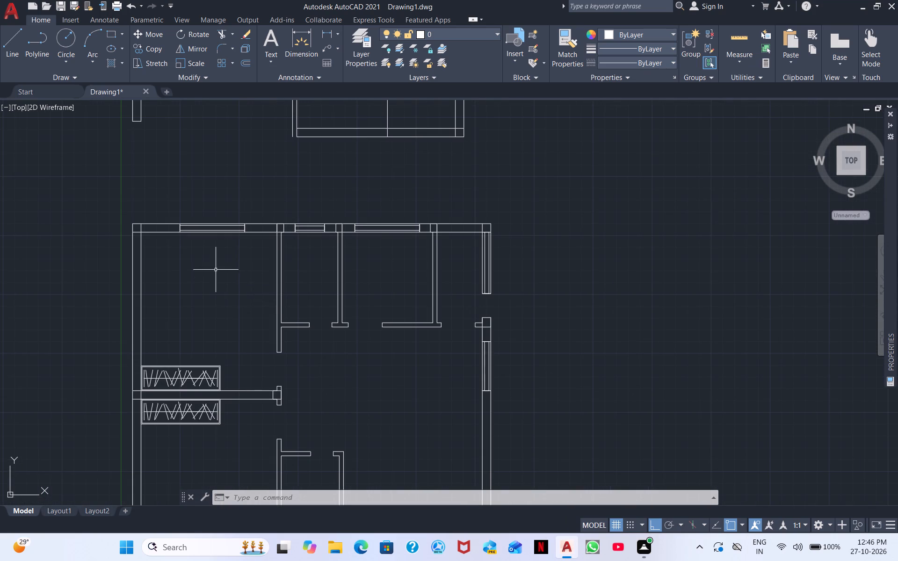
pyautogui.moveTo(279, 306); pyautogui.dragTo(285, 228, button='middle')
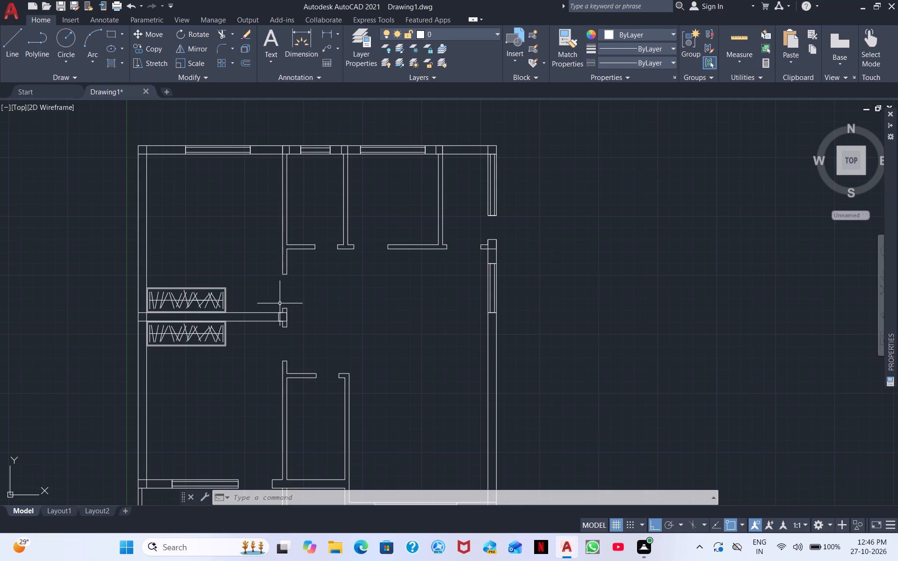
pyautogui.scroll(1, 346, 288)
pyautogui.moveTo(346, 288); pyautogui.dragTo(379, 378, button='middle')
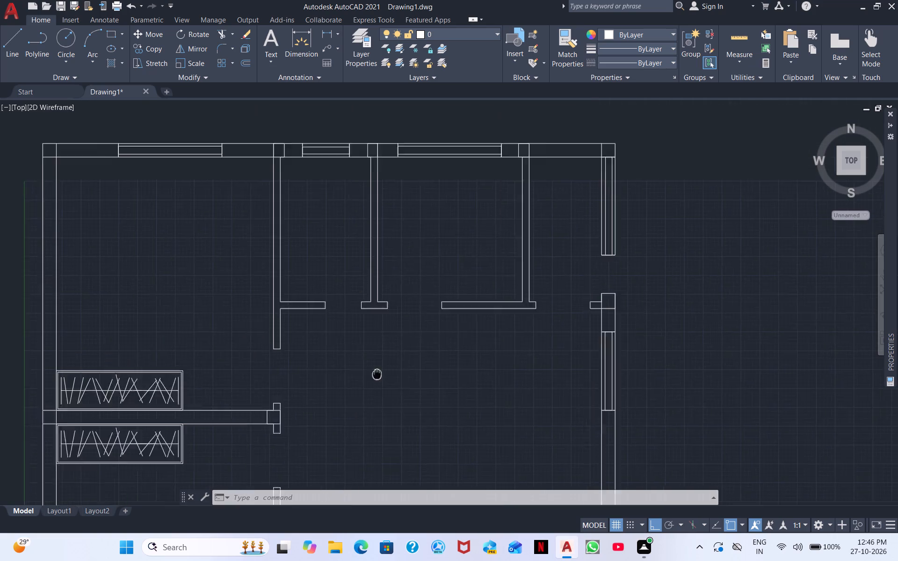
pyautogui.moveTo(379, 378); pyautogui.dragTo(387, 390, button='middle')
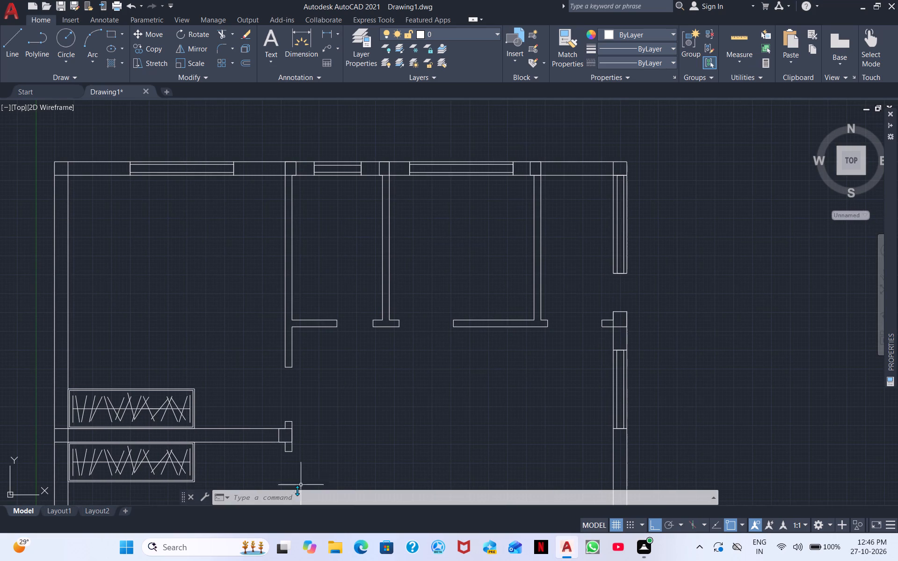
# Open DesignCenter and browse the en-us DesignCenter samples to the blocks of House Designer.dwg.
pyautogui.click(291, 496)
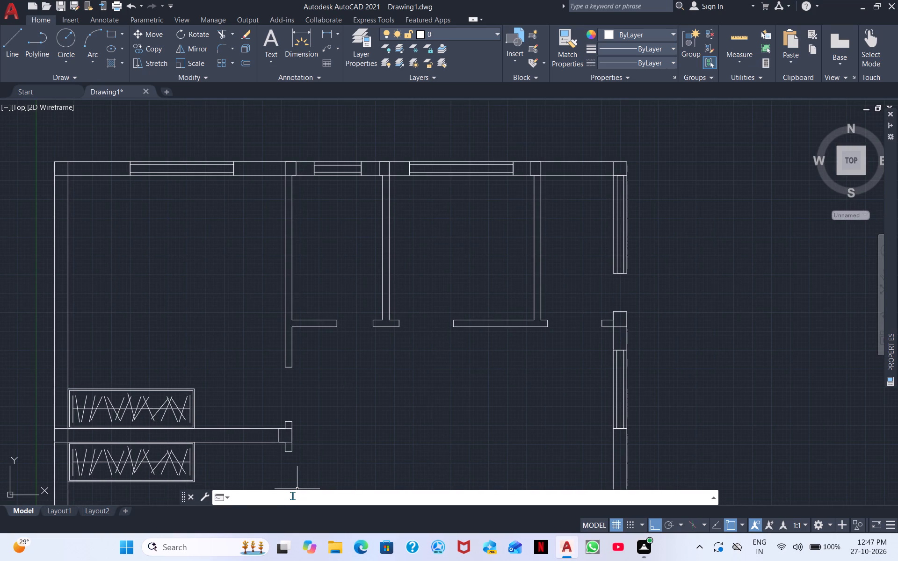
pyautogui.write('DC')
pyautogui.press('space')
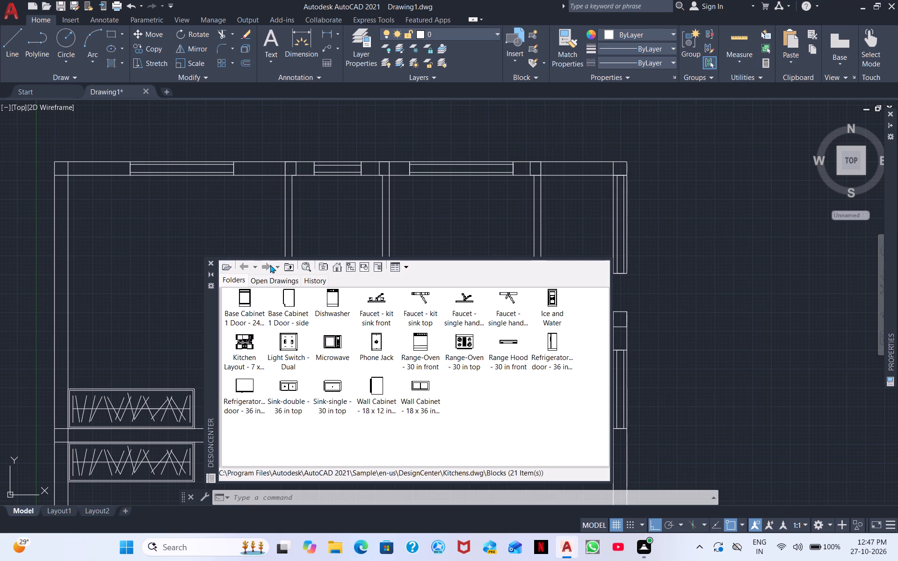
pyautogui.click(334, 268)
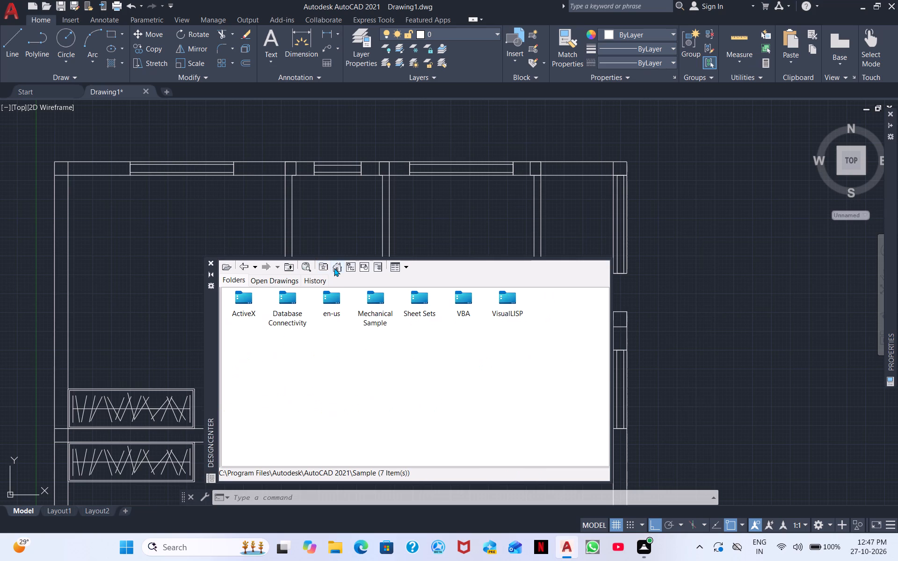
pyautogui.click(340, 303)
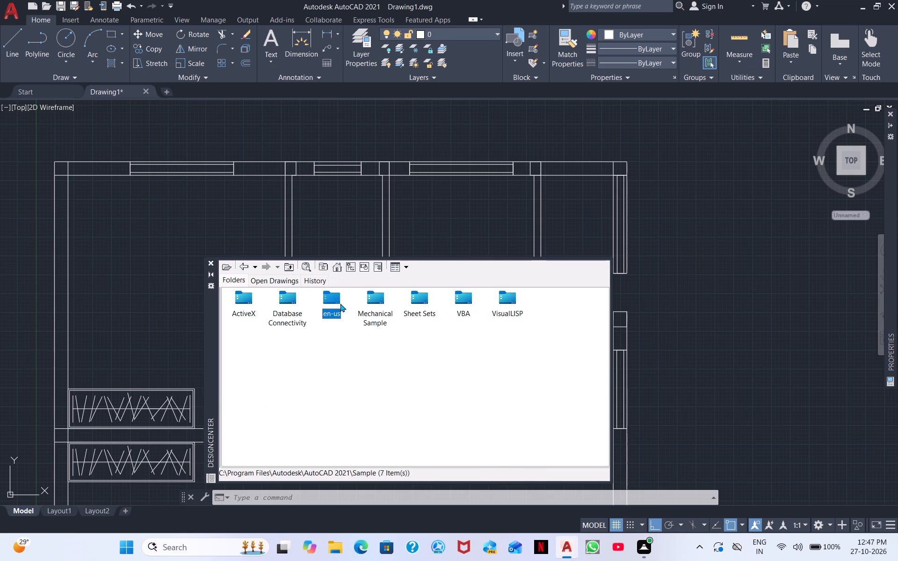
pyautogui.doubleClick(335, 304)
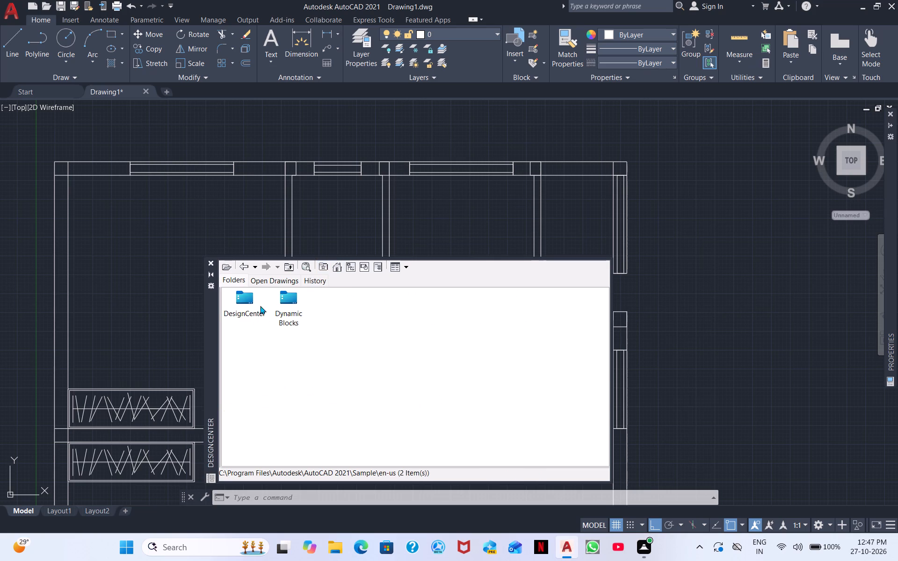
pyautogui.doubleClick(255, 309)
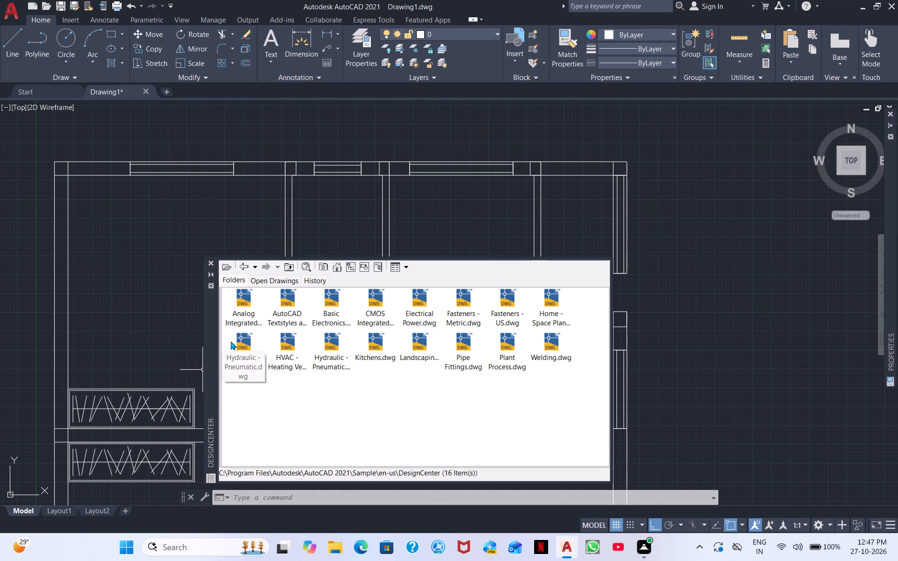
pyautogui.click(246, 346)
pyautogui.doubleClick(246, 346)
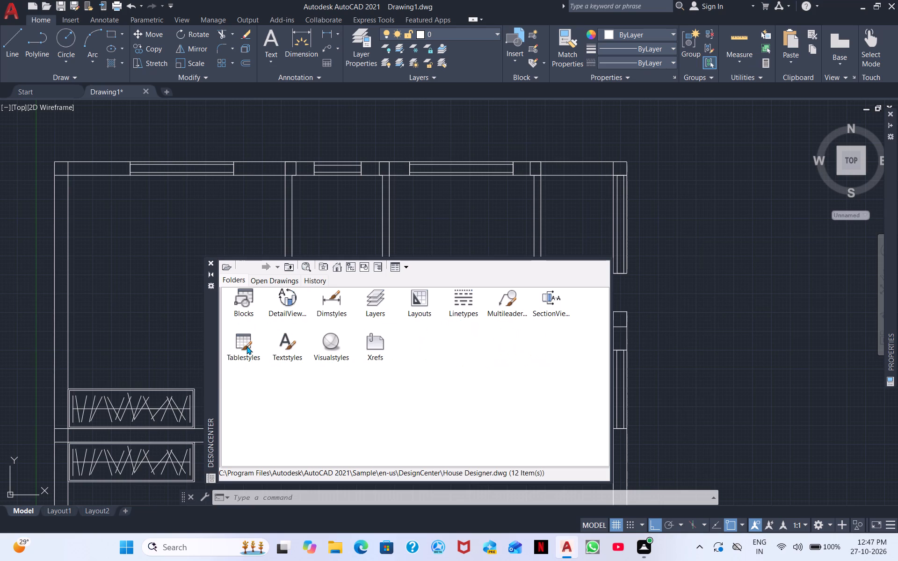
pyautogui.doubleClick(249, 291)
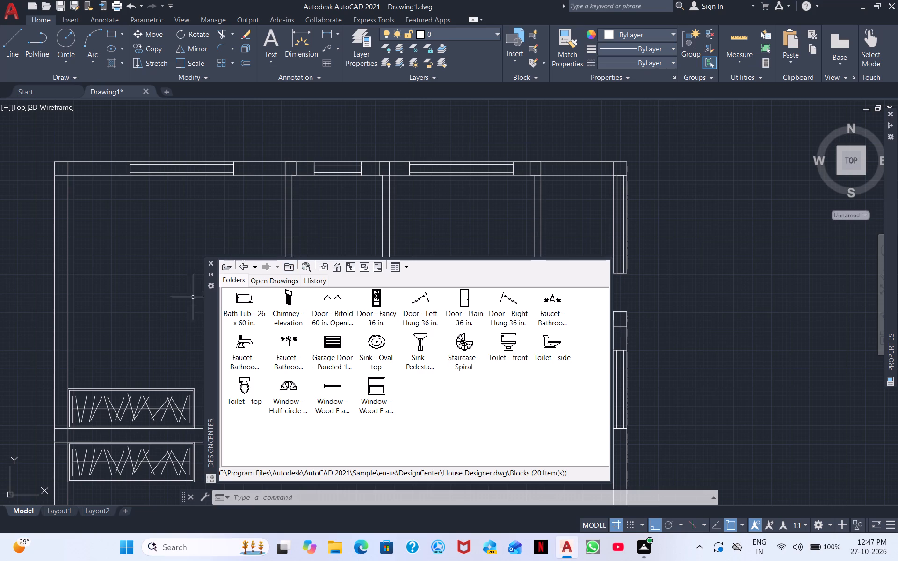
# Insert the Sink - Oval top block in the empty space east of the floor plan.
pyautogui.click(379, 344)
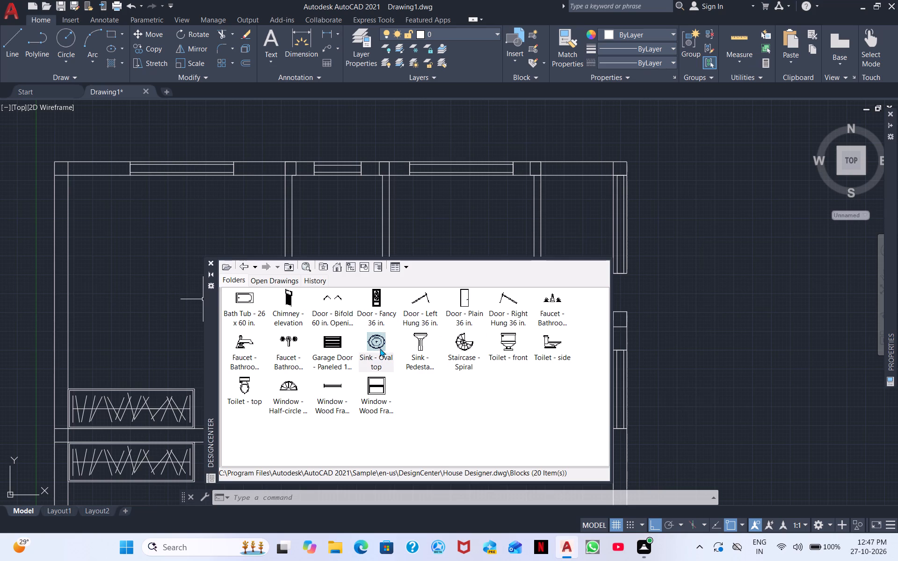
pyautogui.doubleClick(380, 338)
pyautogui.click(522, 343)
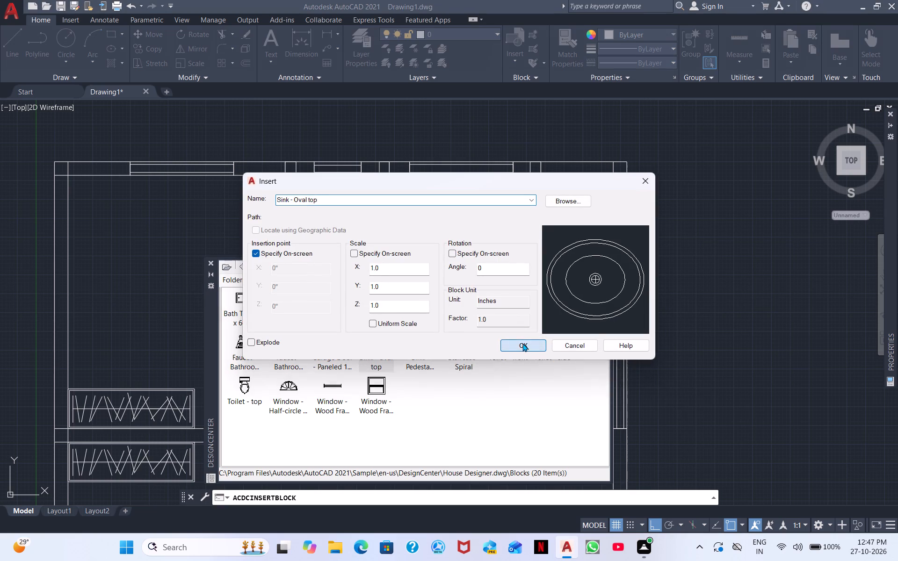
pyautogui.click(706, 234)
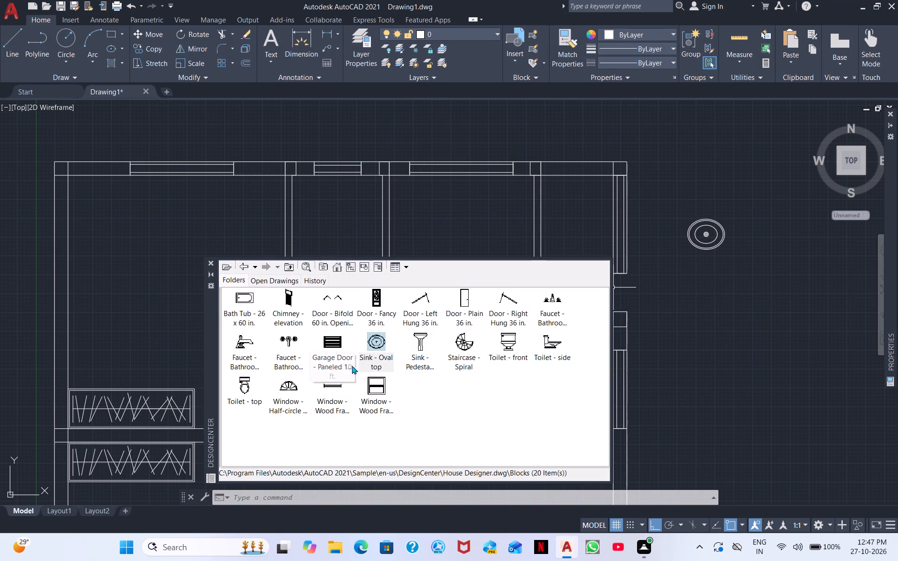
# Insert the Bed - Queen block from Home - Space Planner.dwg east of the floor plan, southeast of the sink.
pyautogui.click(246, 269)
pyautogui.click(246, 269)
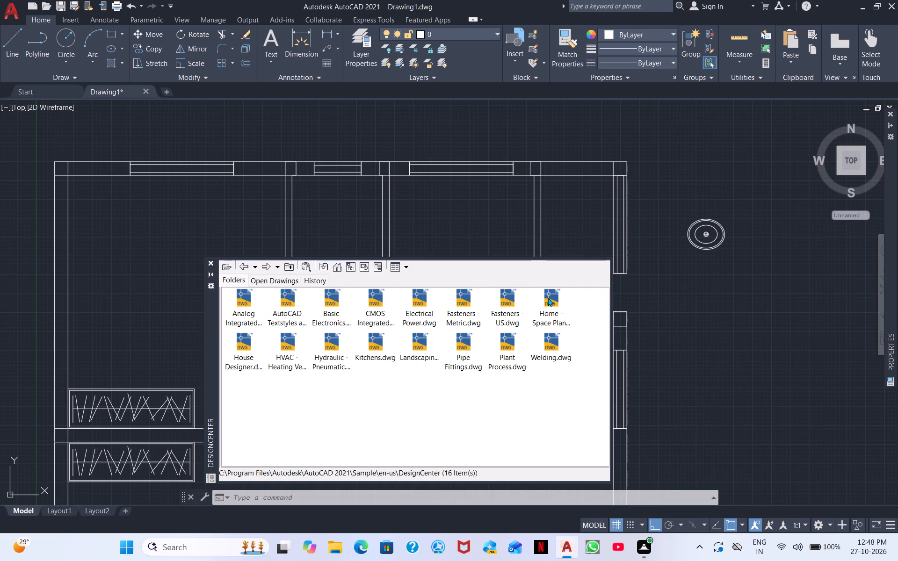
pyautogui.doubleClick(551, 309)
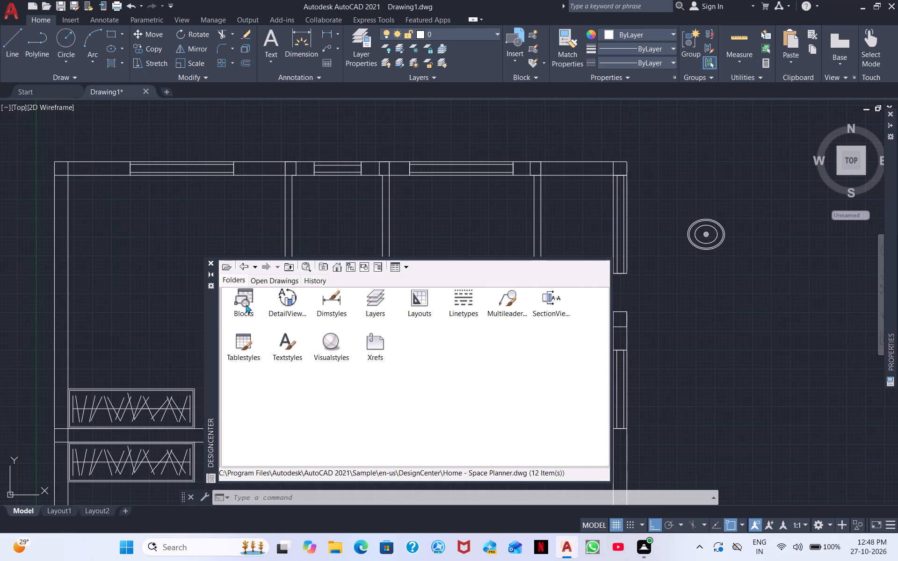
pyautogui.doubleClick(246, 304)
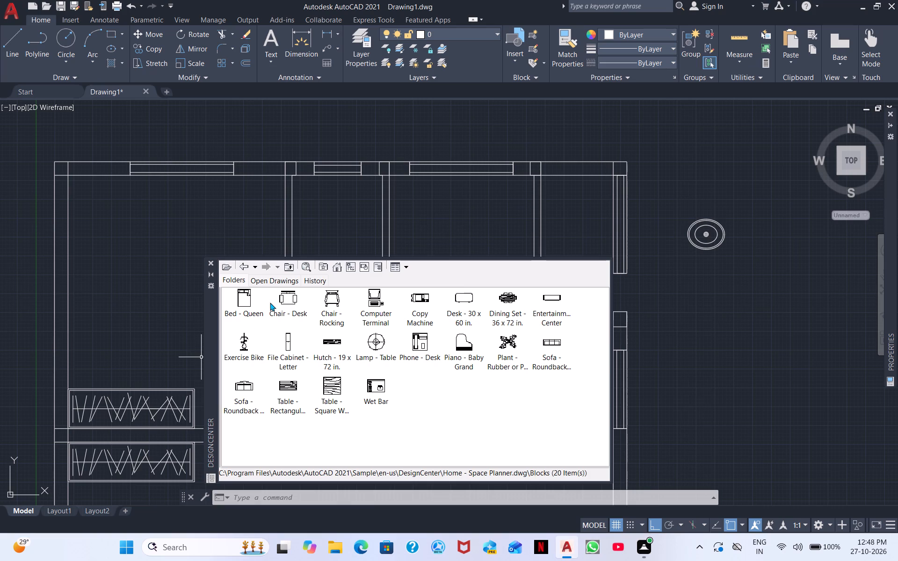
pyautogui.doubleClick(246, 305)
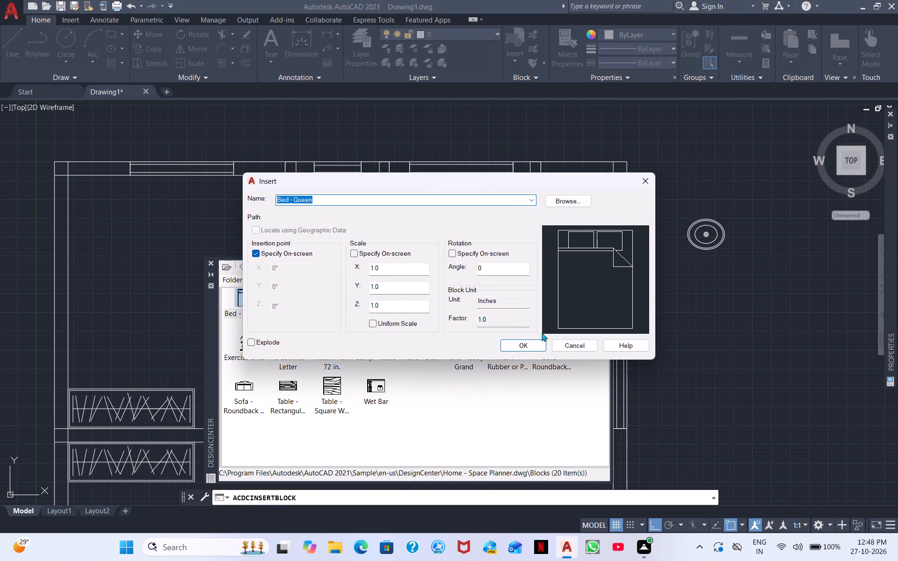
pyautogui.click(535, 349)
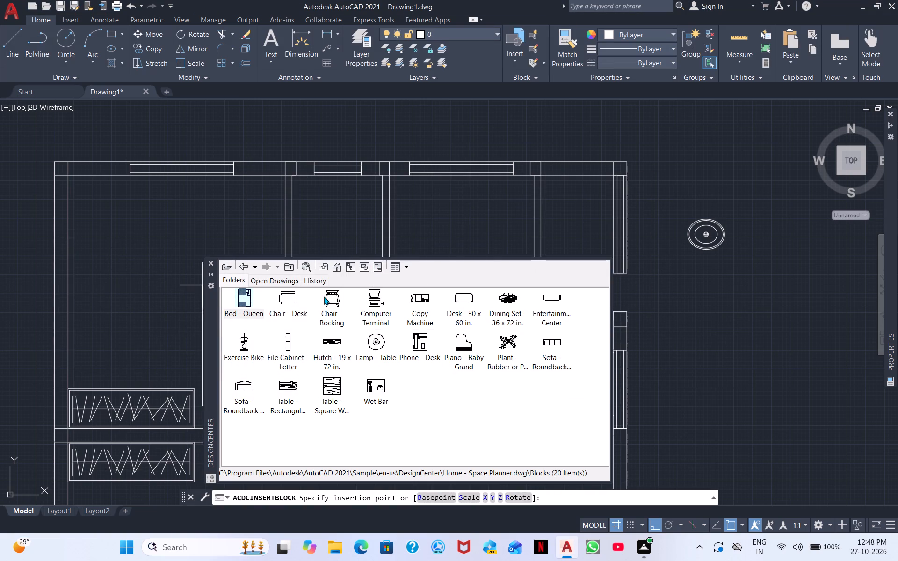
pyautogui.click(747, 291)
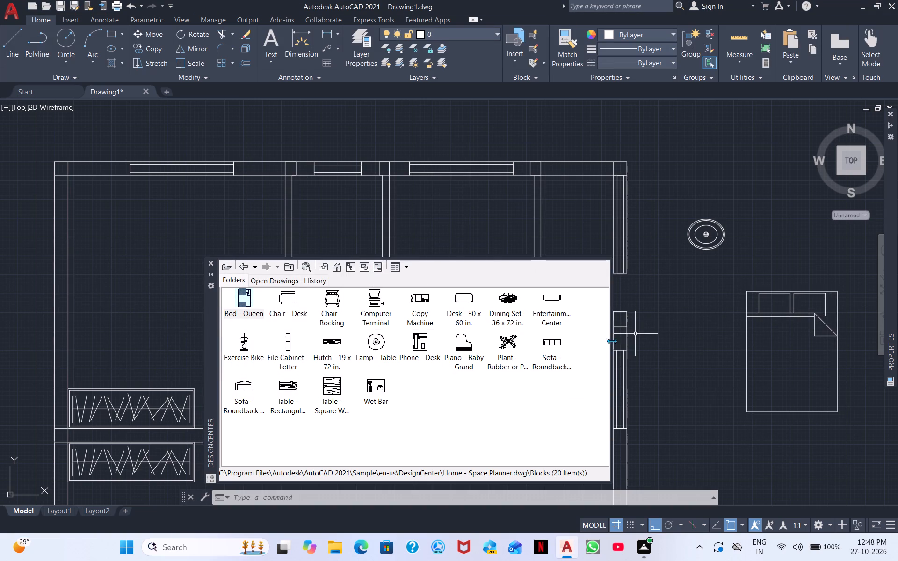
# Insert the Lamp - Table block just west of the bed's pillow end.
pyautogui.doubleClick(370, 344)
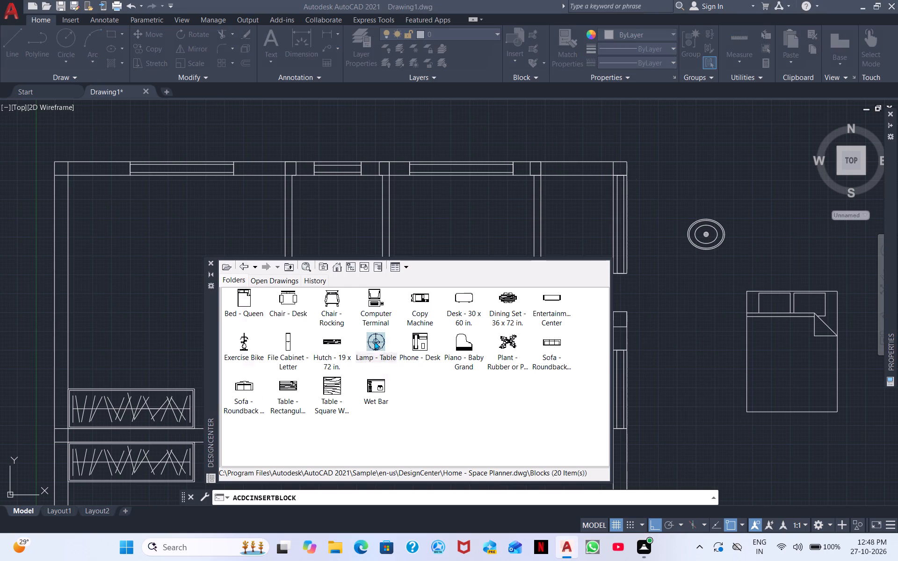
pyautogui.click(533, 346)
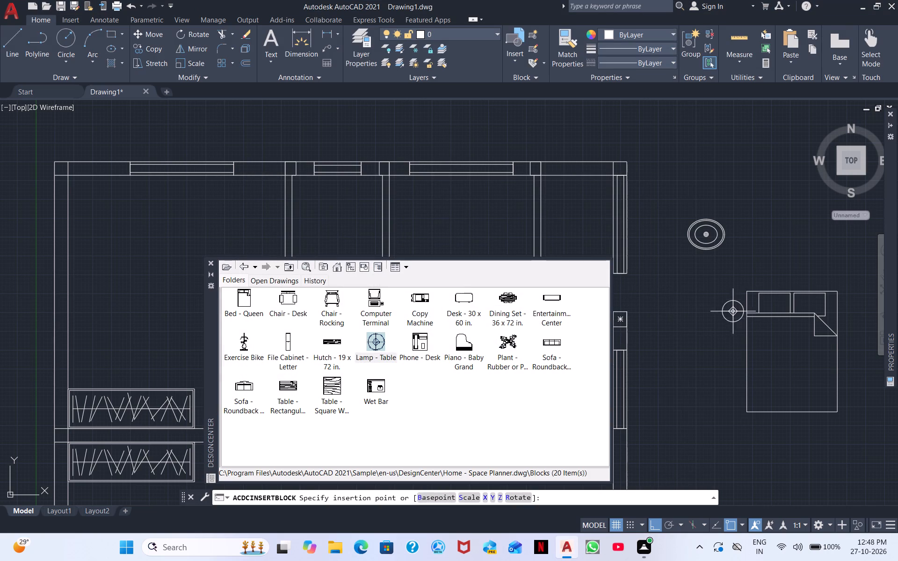
pyautogui.click(731, 300)
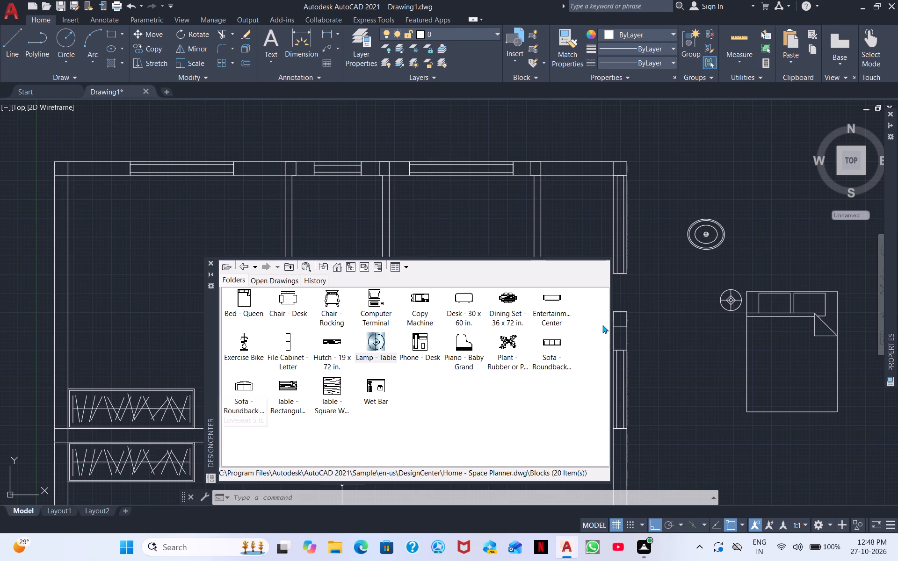
# Insert the Sofa - Roundback 7 ft block northeast of the floor plan, above the oval sink and bed.
pyautogui.doubleClick(545, 351)
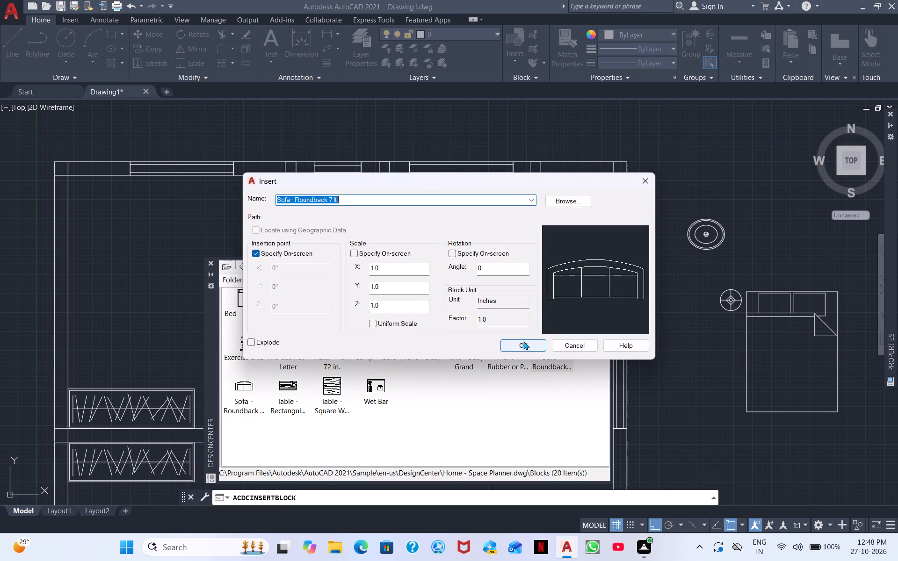
pyautogui.click(523, 348)
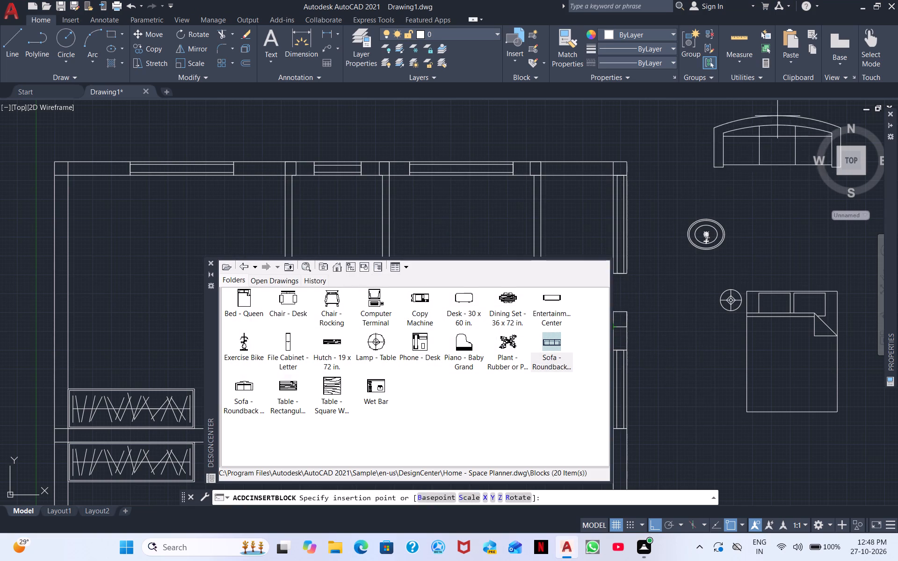
pyautogui.click(767, 107)
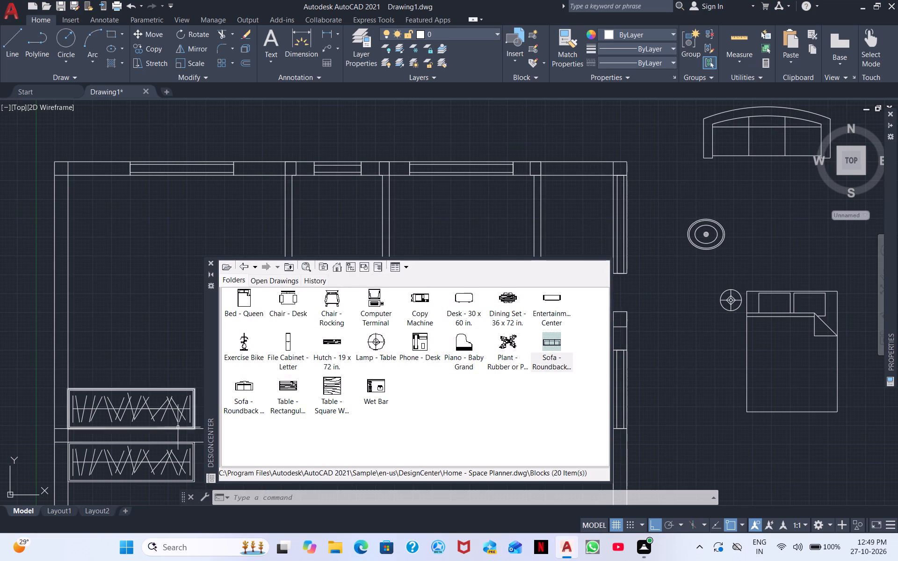
# Insert the Sofa - Roundback Loveseat 5 ft block between the 7 ft sofa and the bed.
pyautogui.doubleClick(243, 396)
pyautogui.doubleClick(244, 389)
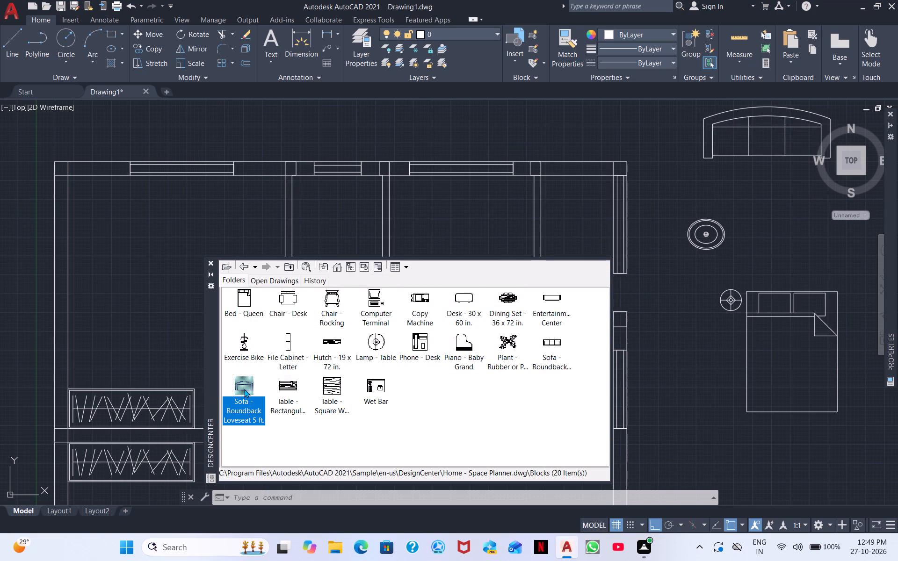
pyautogui.click(548, 342)
pyautogui.click(529, 349)
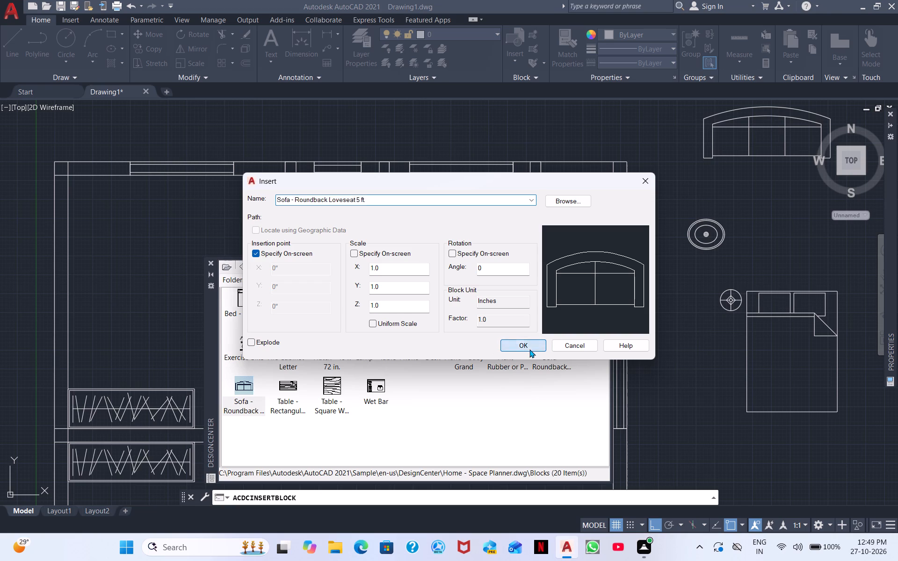
pyautogui.click(787, 177)
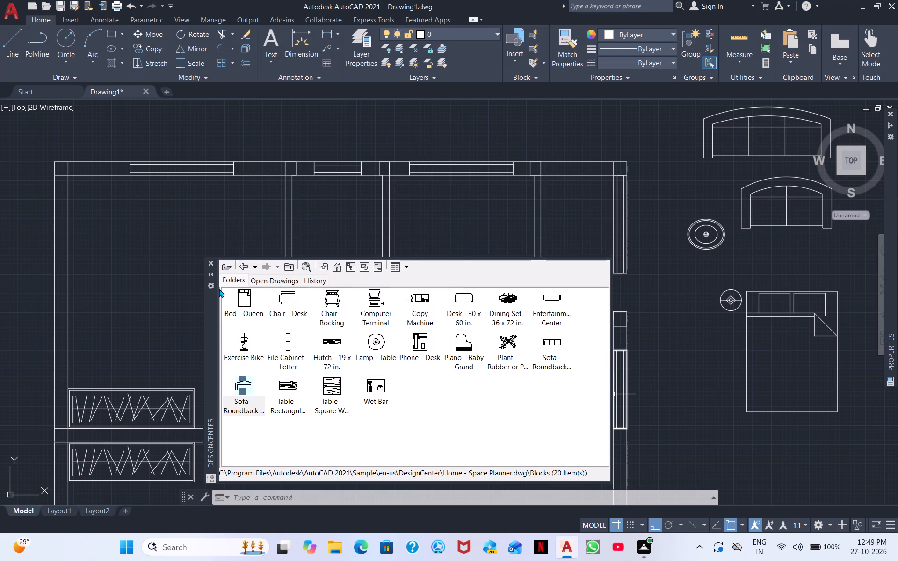
# Insert the Range-Oven - 30 in top block from Kitchens.dwg between the floor plan's east wall and the bed.
pyautogui.click(242, 267)
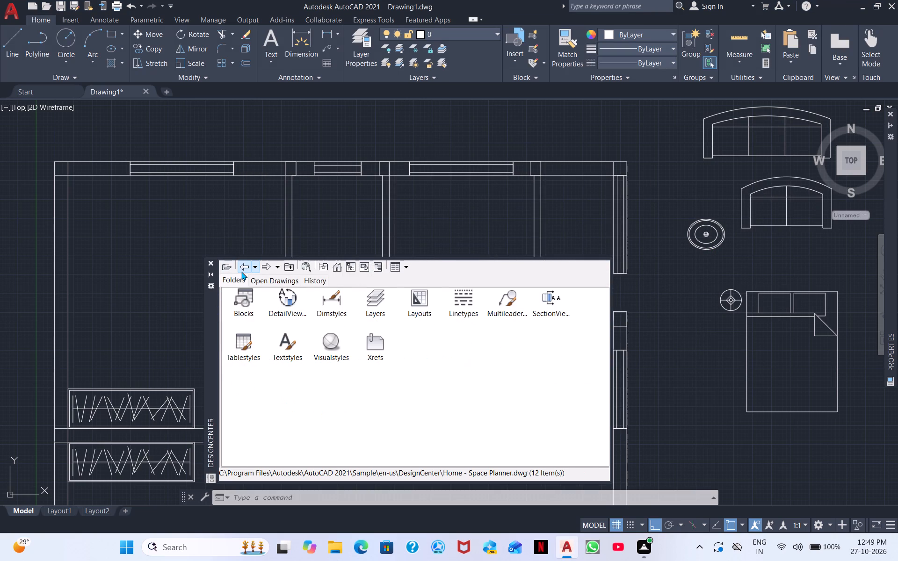
pyautogui.click(241, 272)
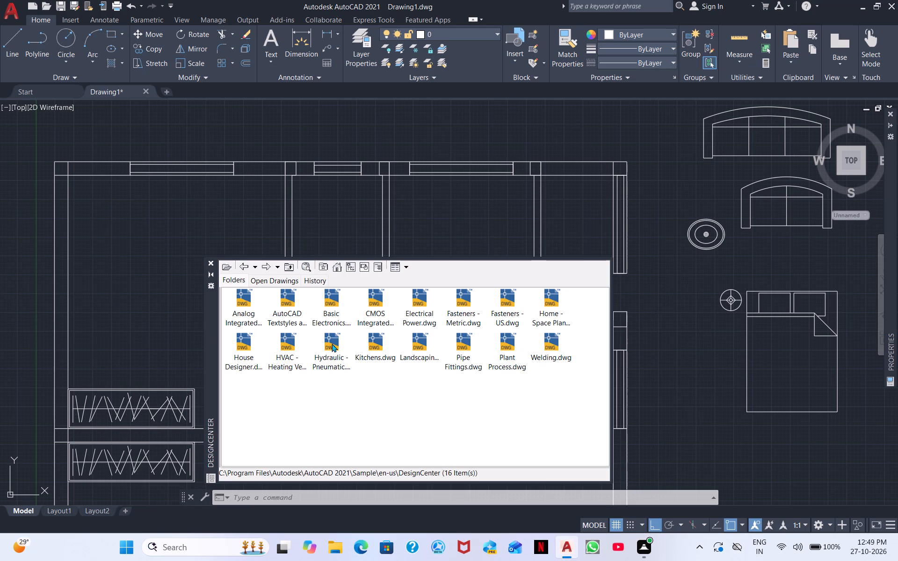
pyautogui.doubleClick(373, 342)
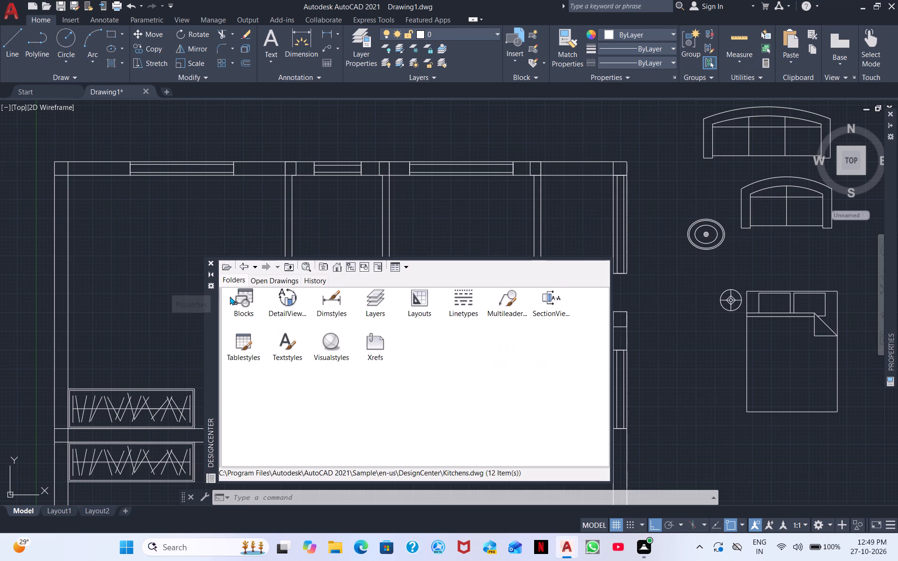
pyautogui.doubleClick(238, 294)
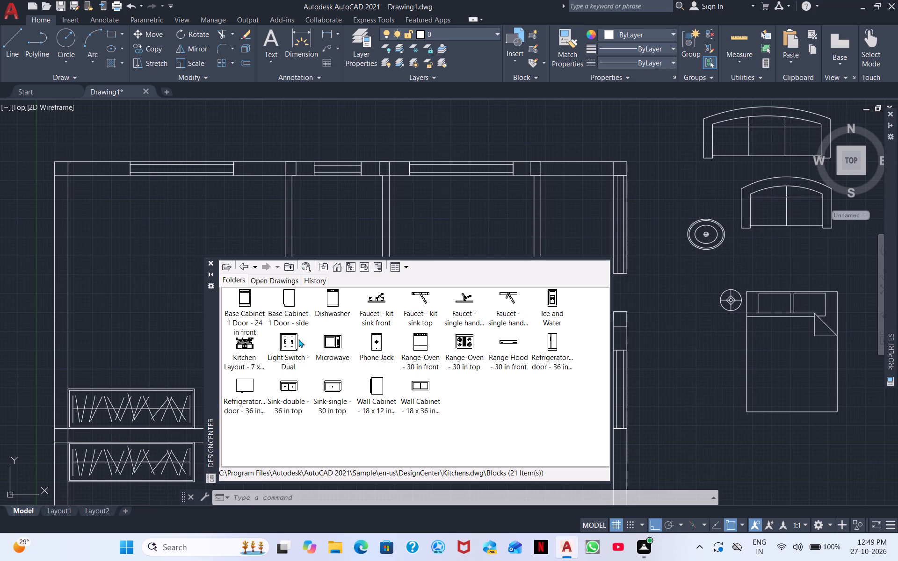
pyautogui.doubleClick(467, 343)
pyautogui.click(514, 348)
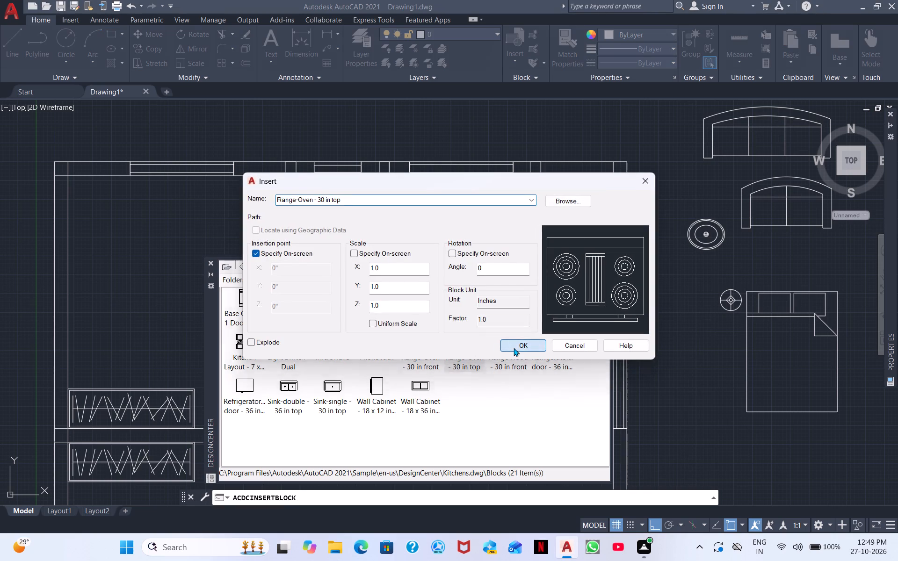
pyautogui.click(671, 373)
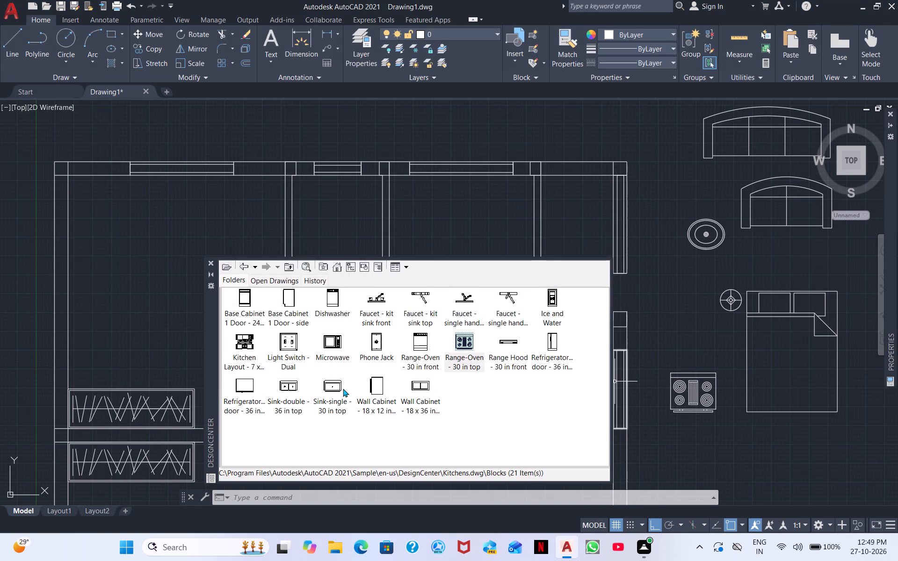
# Insert the Sink-double - 36 in top block just south of the bed and close DesignCenter.
pyautogui.doubleClick(303, 392)
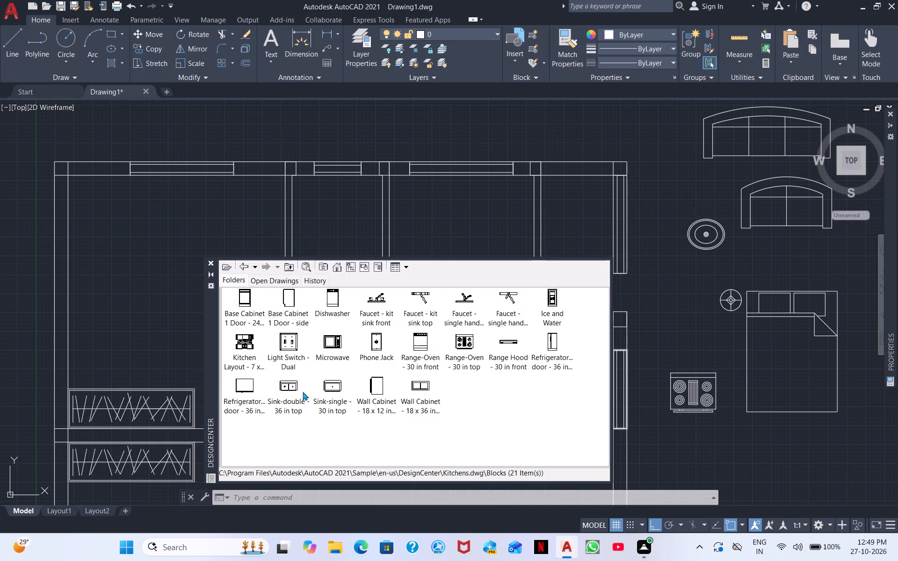
pyautogui.doubleClick(286, 388)
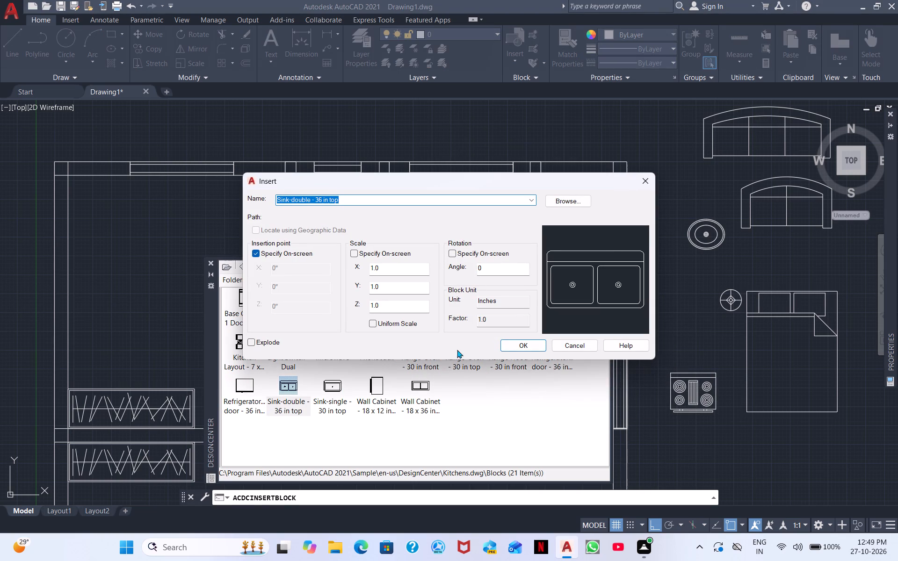
pyautogui.click(535, 345)
pyautogui.click(771, 425)
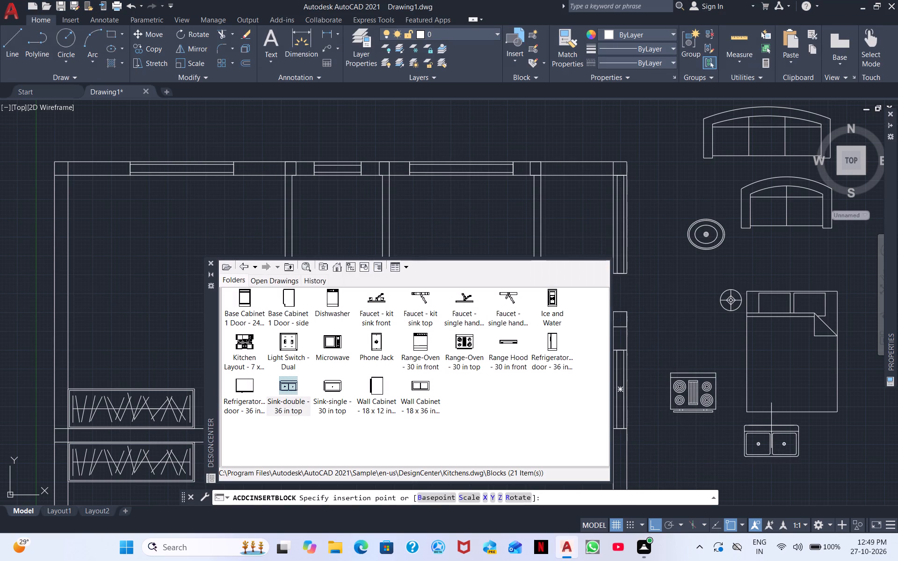
pyautogui.rightClick(710, 439)
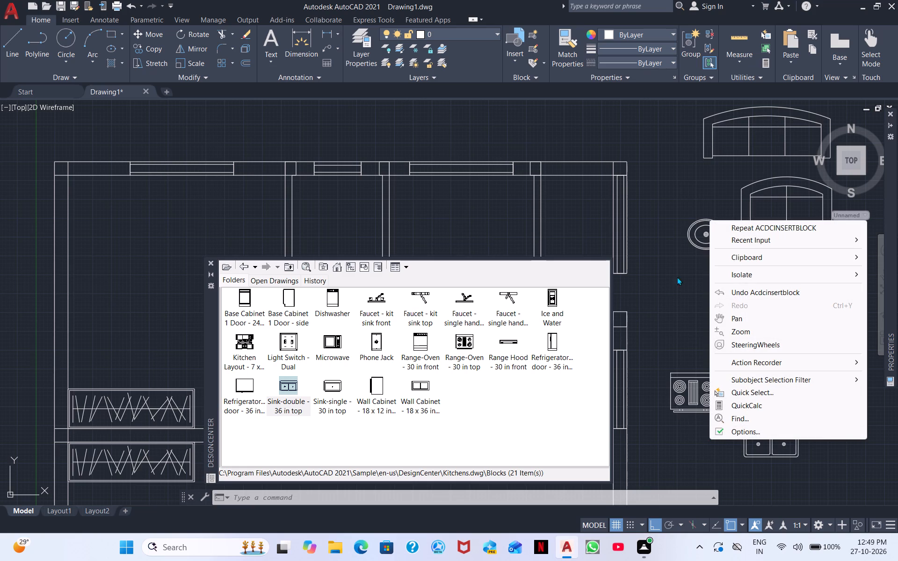
pyautogui.click(211, 262)
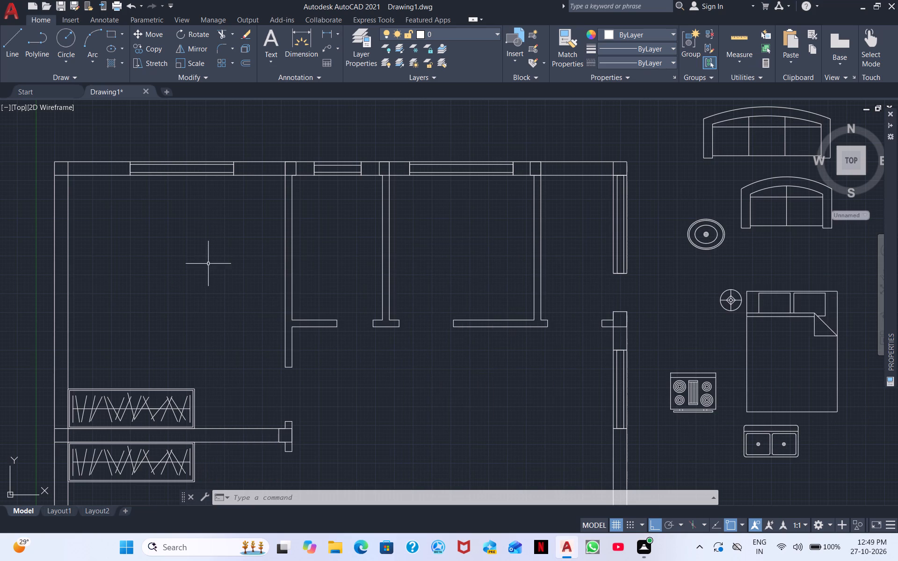
# In the third room from the west along the north wall, draw a counter line 1.5' east from its west partition, then north to the wall.
pyautogui.scroll(-2, 327, 316)
pyautogui.moveTo(423, 355); pyautogui.dragTo(342, 376, button='middle')
pyautogui.scroll(2, 337, 374)
pyautogui.moveTo(292, 387); pyautogui.dragTo(383, 287, button='middle')
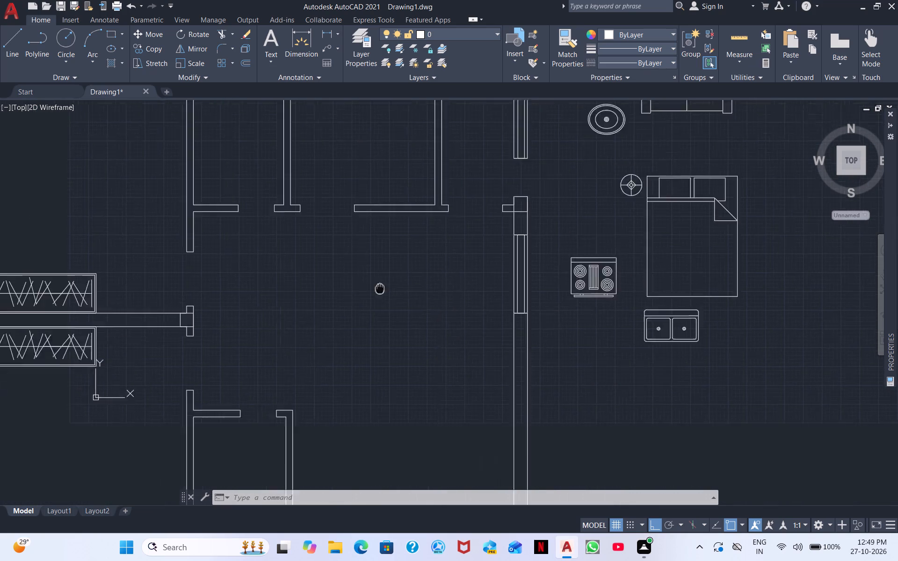
pyautogui.moveTo(383, 287); pyautogui.dragTo(410, 277, button='middle')
pyautogui.scroll(-1, 417, 277)
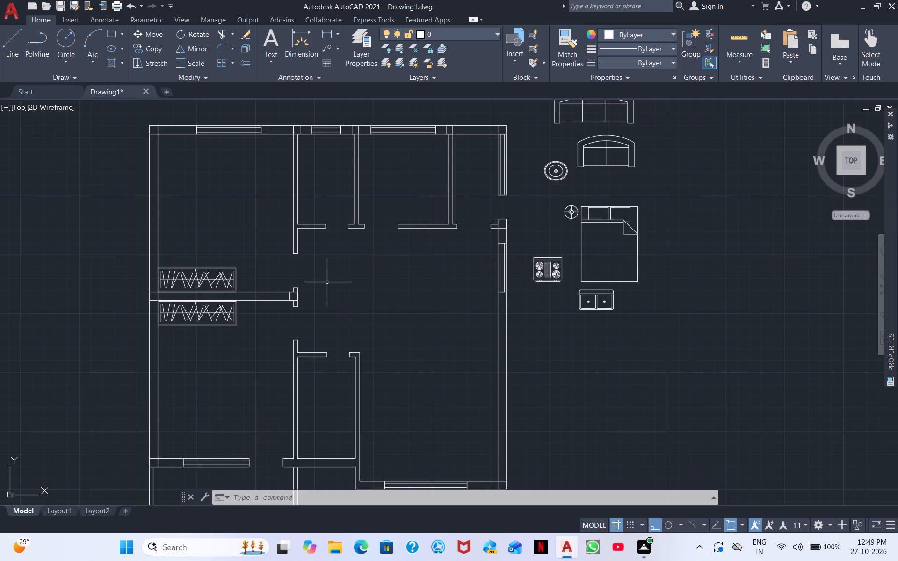
pyautogui.click(17, 50)
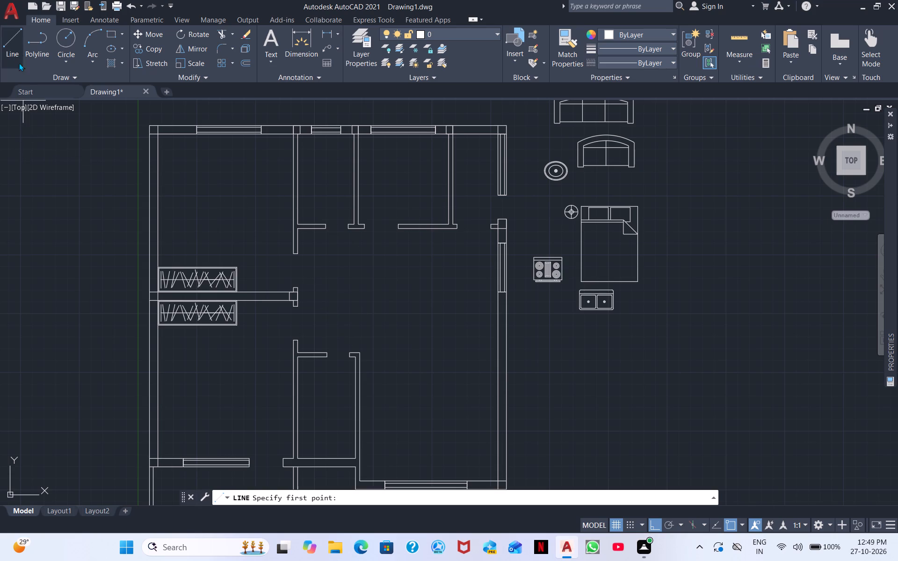
pyautogui.scroll(2, 332, 206)
pyautogui.moveTo(427, 217); pyautogui.dragTo(260, 323, button='middle')
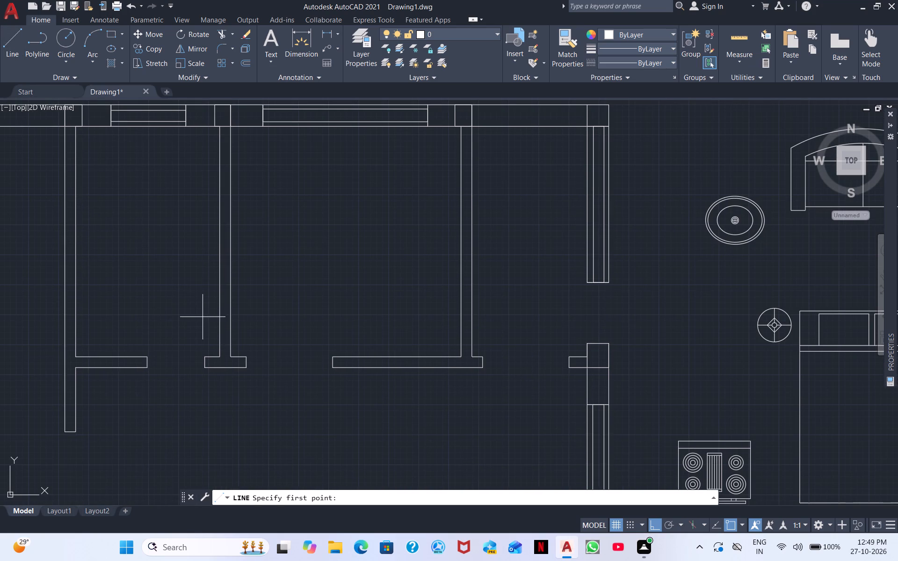
pyautogui.moveTo(213, 300); pyautogui.dragTo(118, 435, button='middle')
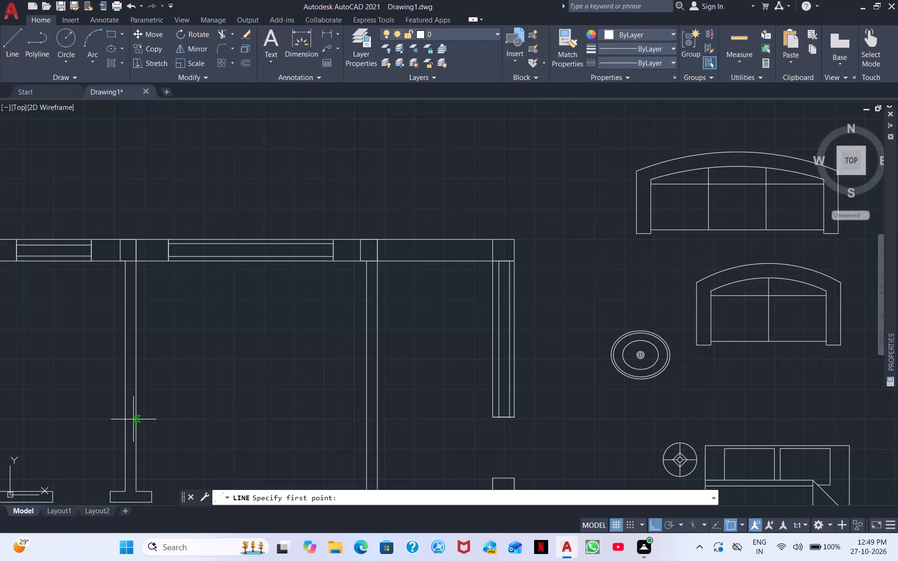
pyautogui.click(137, 424)
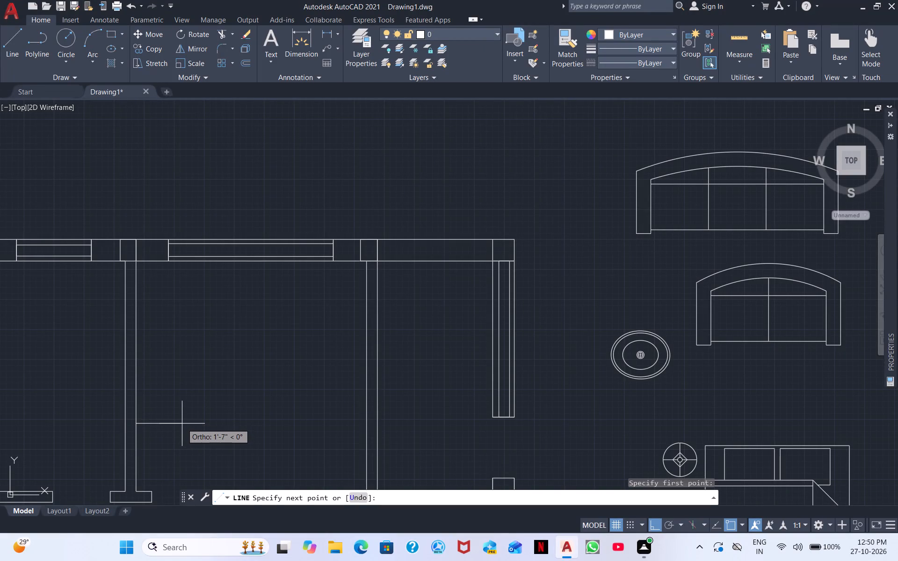
pyautogui.write("1.5'")
pyautogui.press('Return')
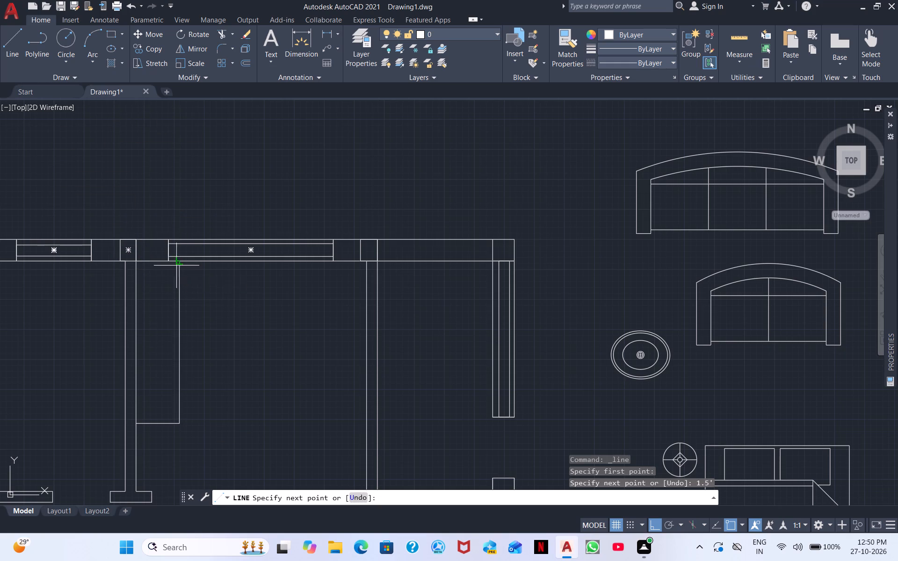
pyautogui.scroll(3, 176, 266)
pyautogui.click(188, 240)
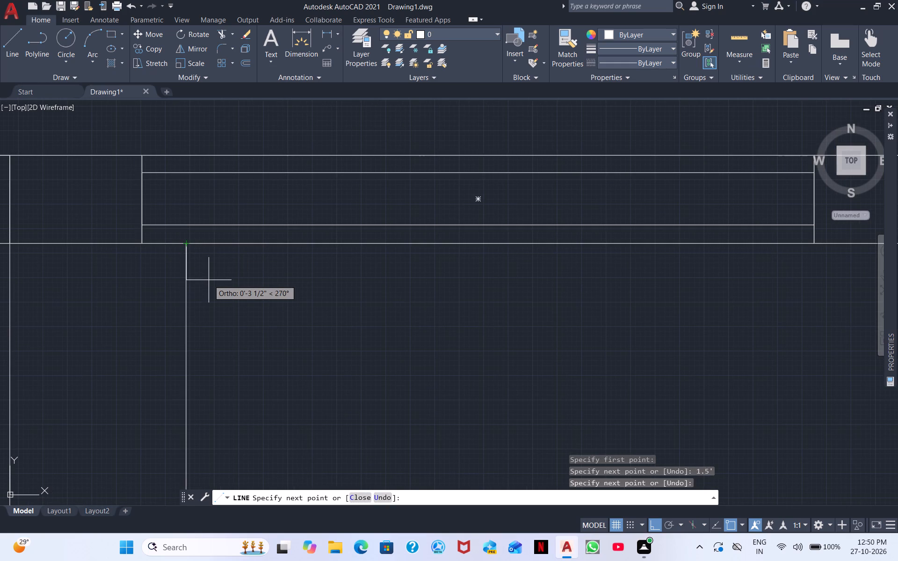
pyautogui.press('Escape')
# Draw a second counter line 1.5' south from the north wall at the room's west partition, then east to its east partition.
pyautogui.rightClick(247, 311)
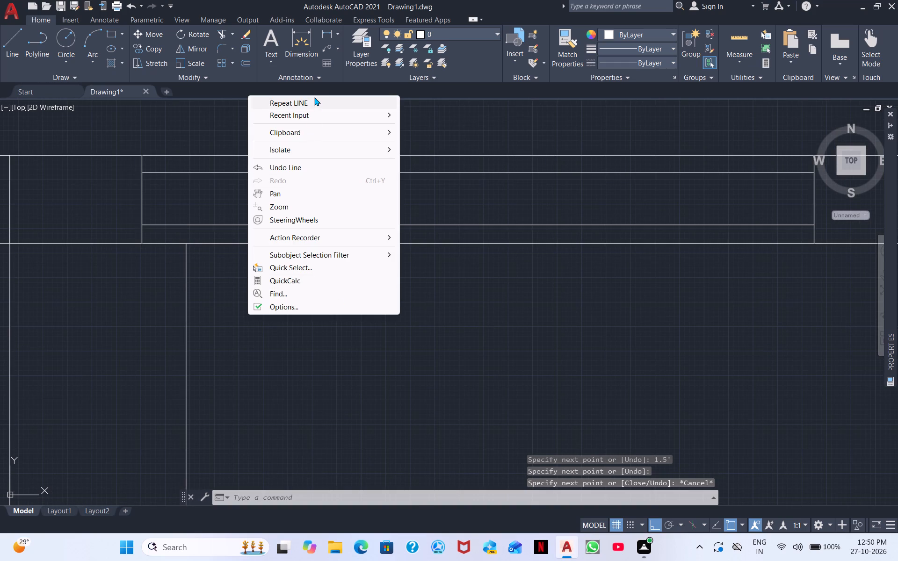
pyautogui.click(315, 101)
pyautogui.moveTo(215, 365); pyautogui.dragTo(96, 199, button='middle')
pyautogui.scroll(-1, 109, 260)
pyautogui.moveTo(152, 307); pyautogui.dragTo(163, 330, button='middle')
pyautogui.scroll(-1, 297, 316)
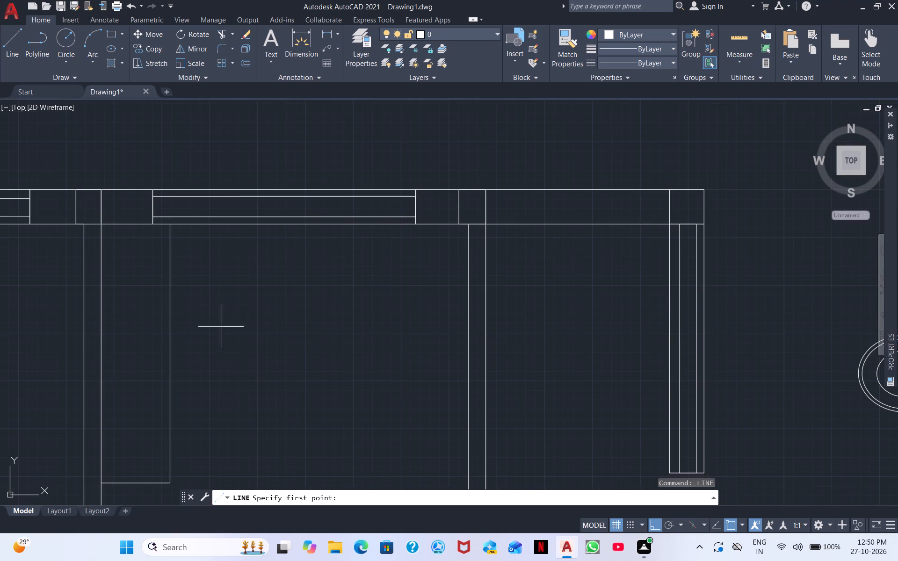
pyautogui.scroll(4, 102, 238)
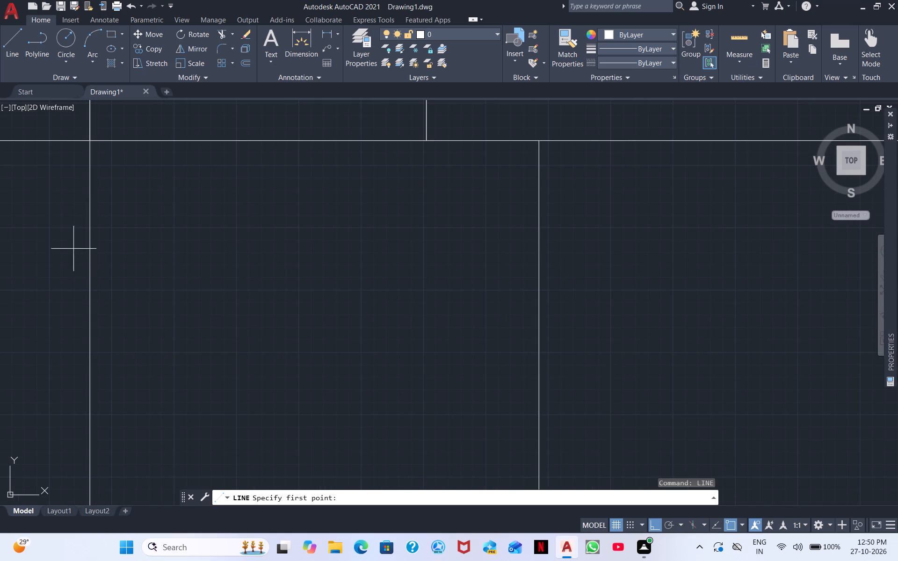
pyautogui.click(51, 141)
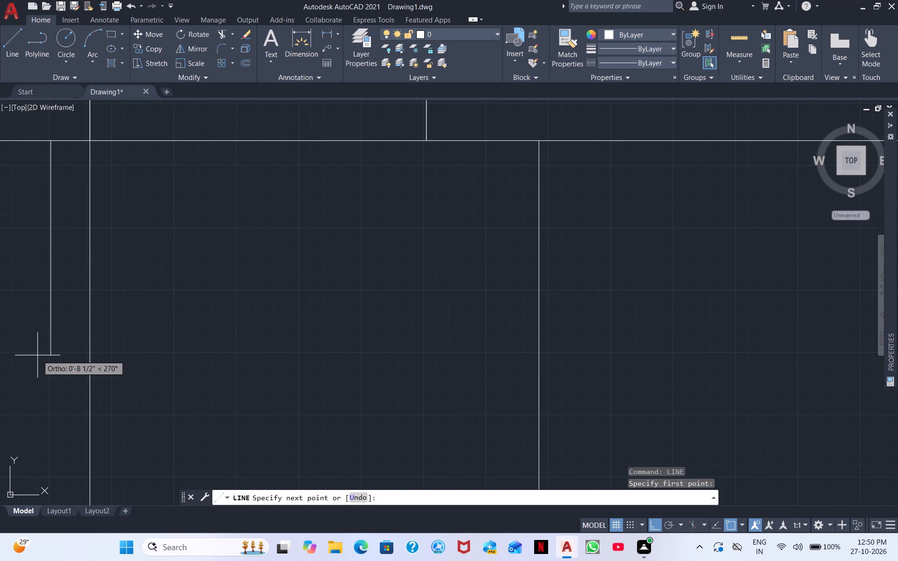
pyautogui.write('1.5"')
pyautogui.press('BackSpace')
pyautogui.press("'")
pyautogui.press('Return')
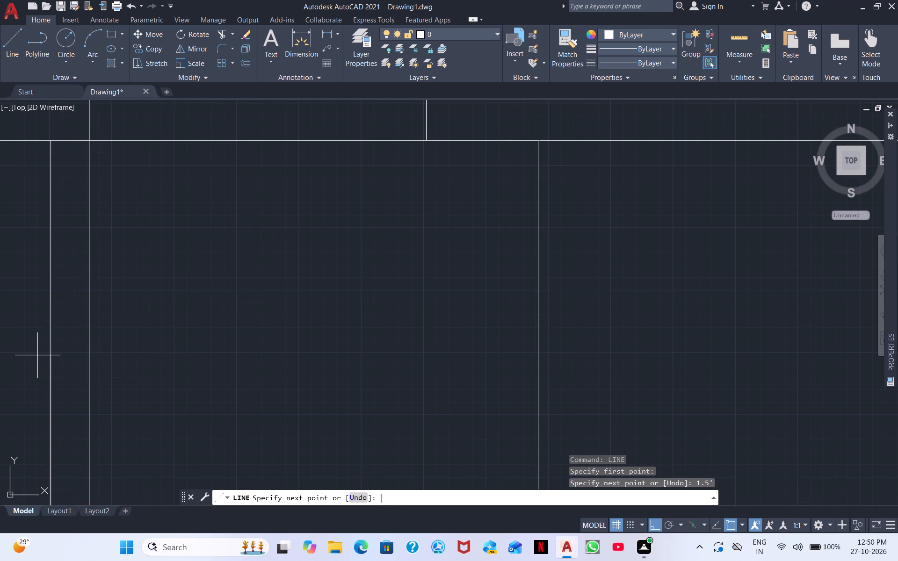
pyautogui.scroll(-3, 293, 295)
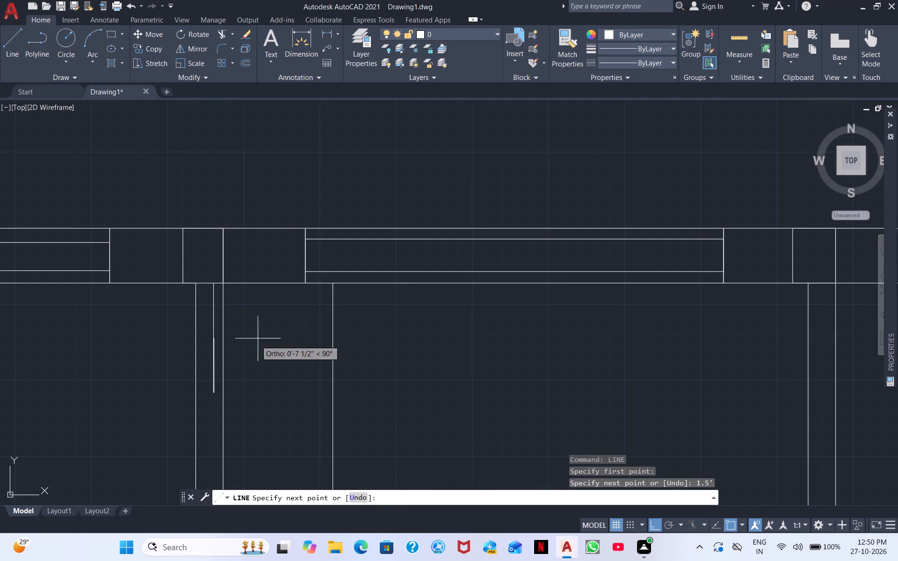
pyautogui.moveTo(421, 407); pyautogui.dragTo(58, 327, button='middle')
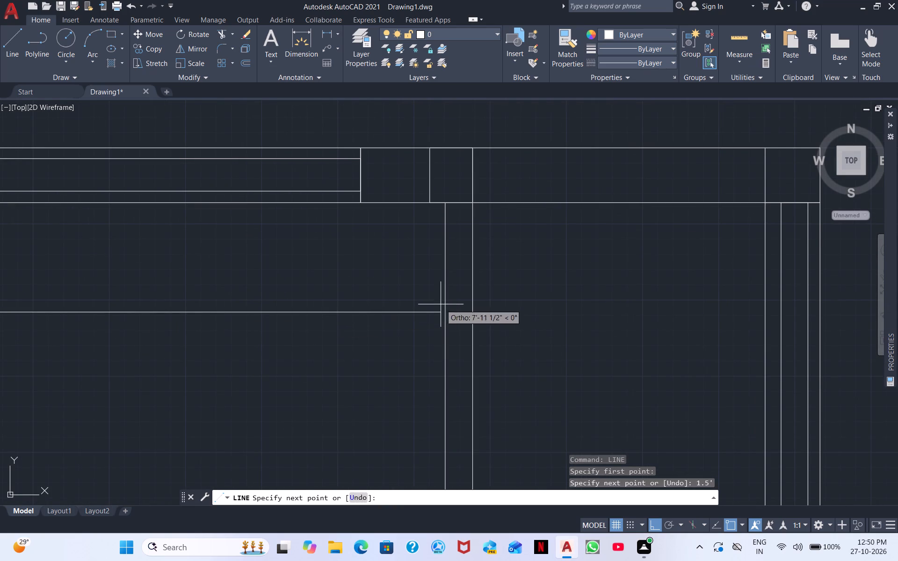
pyautogui.click(444, 313)
pyautogui.press('Escape')
pyautogui.scroll(-2, 309, 320)
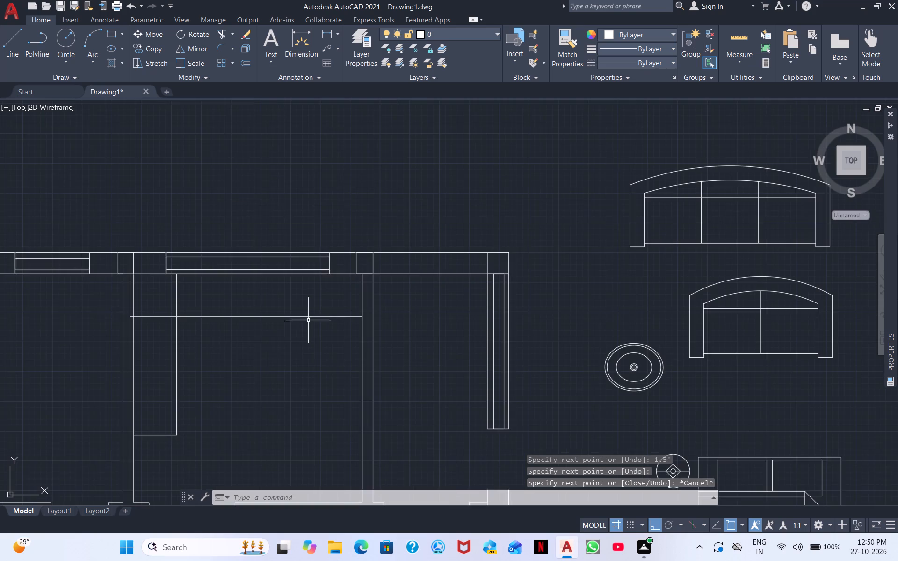
pyautogui.moveTo(242, 365); pyautogui.dragTo(406, 396, button='middle')
pyautogui.scroll(2, 348, 296)
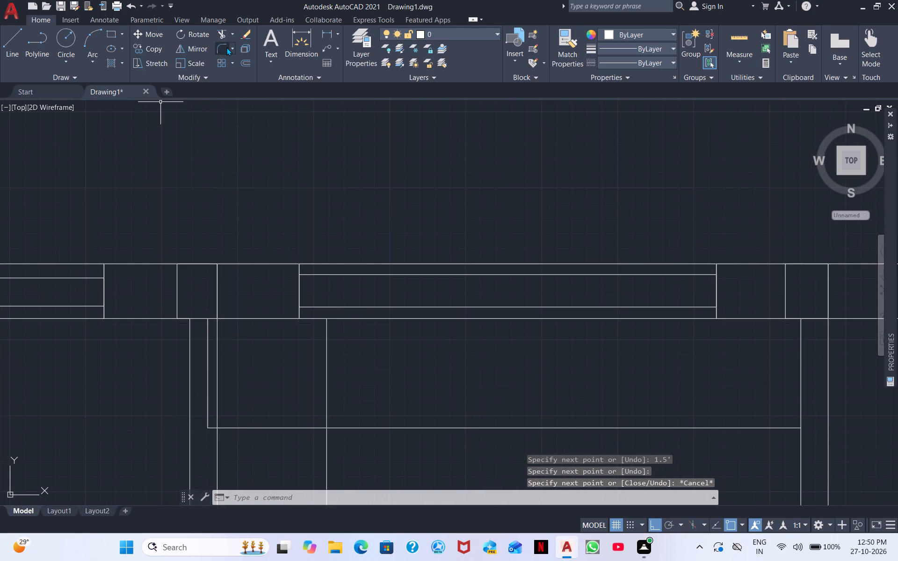
# Trim the overlapping counter lines at the kitchen's northwest corner and inside its west partition to form a single inner corner.
pyautogui.click(228, 34)
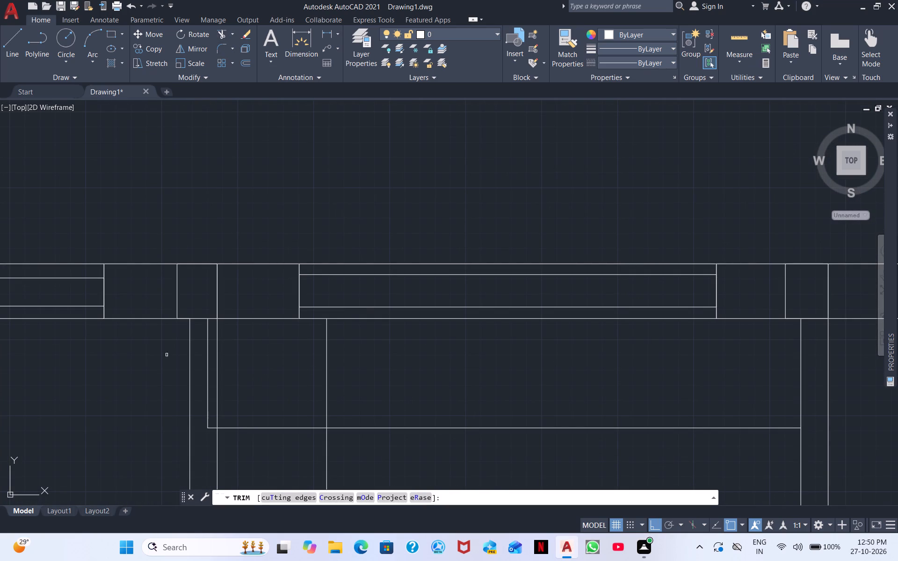
pyautogui.click(207, 360)
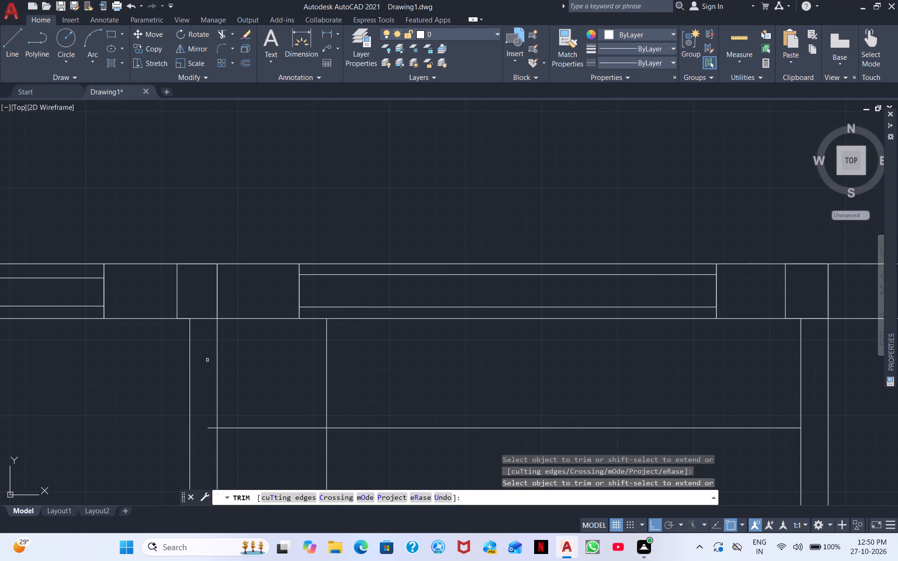
pyautogui.click(207, 427)
pyautogui.click(253, 430)
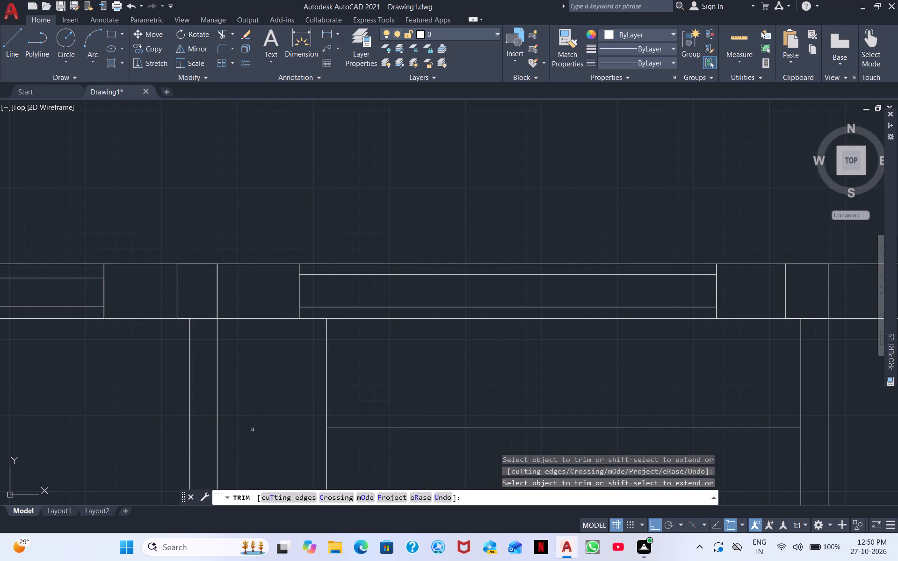
pyautogui.click(326, 396)
pyautogui.scroll(-2, 328, 395)
pyautogui.moveTo(403, 397); pyautogui.dragTo(232, 322, button='middle')
pyautogui.rightClick(265, 407)
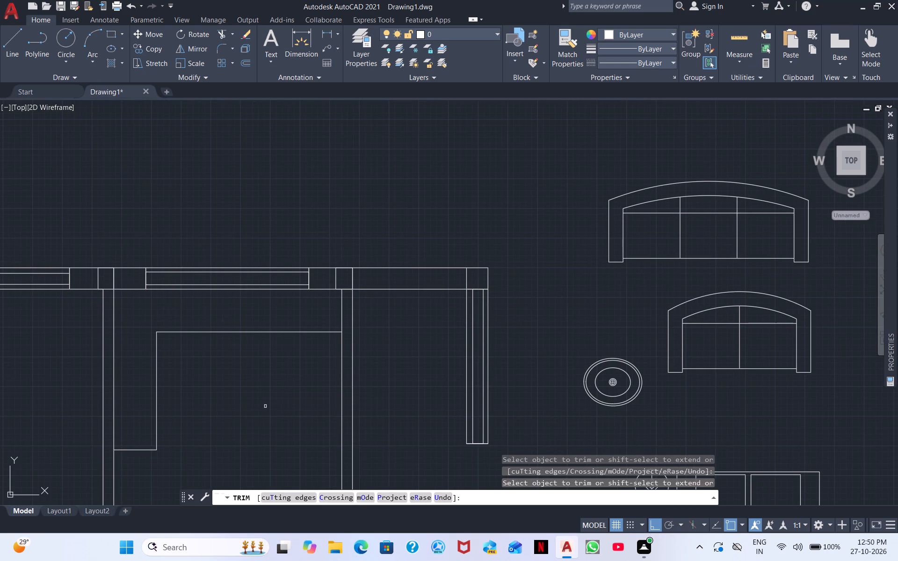
pyautogui.click(315, 261)
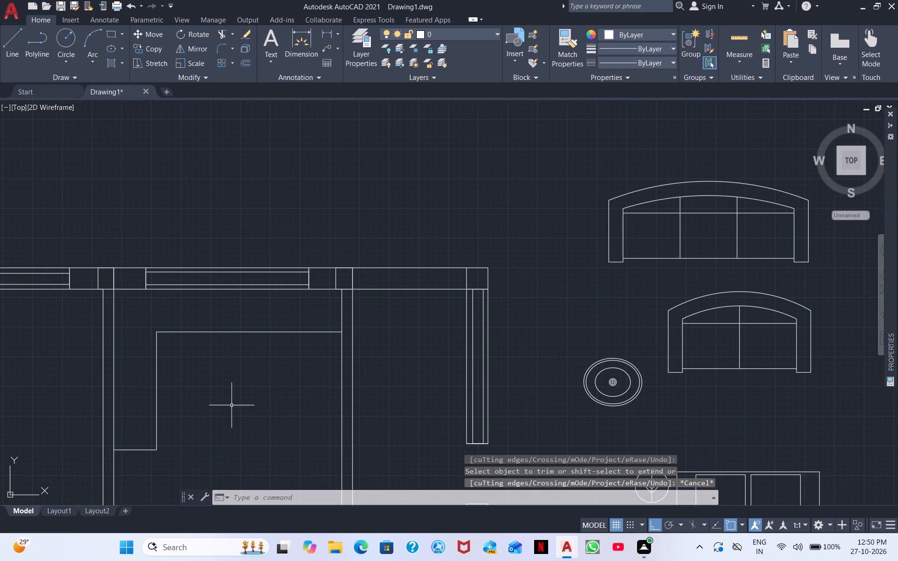
# In the kitchen, draw a counter line 1.5' west from the east partition near the north wall, then south to the south wall.
pyautogui.click(16, 56)
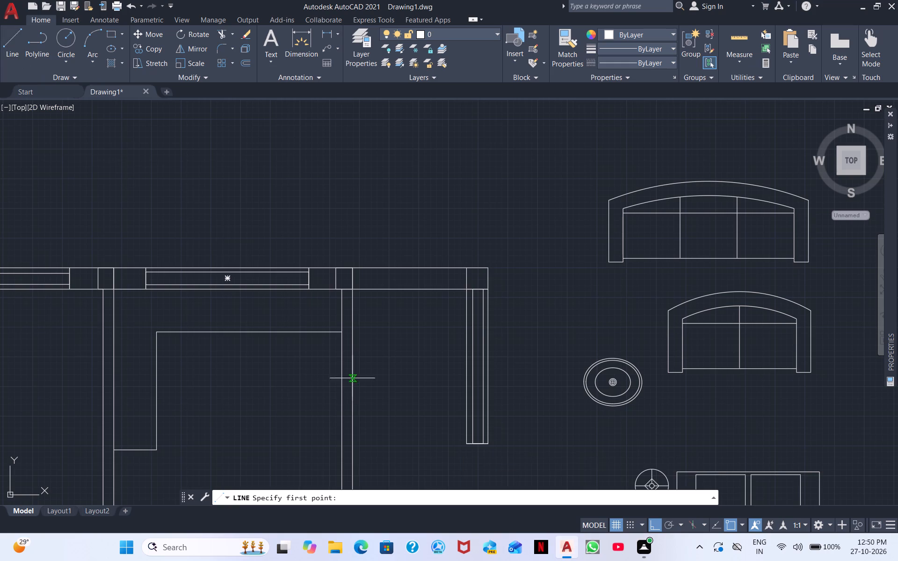
pyautogui.scroll(2, 364, 316)
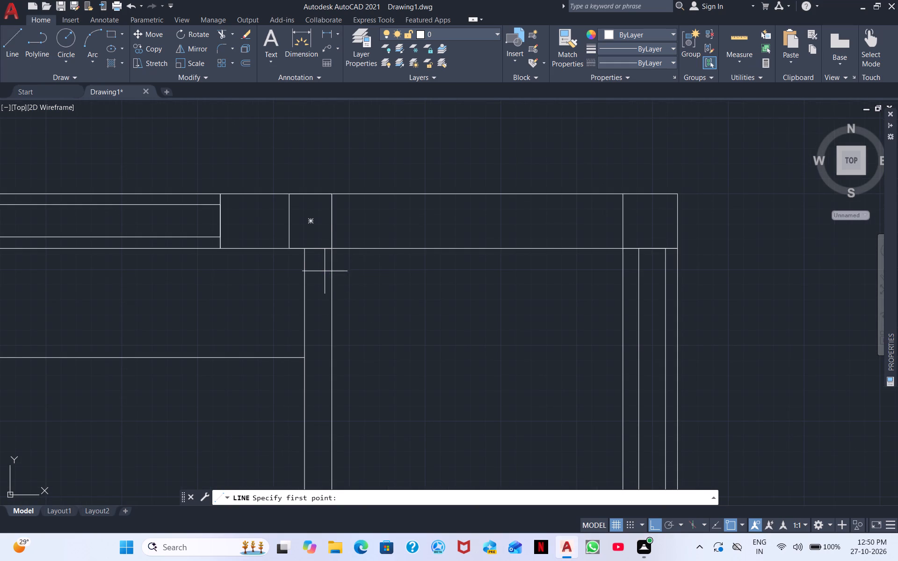
pyautogui.scroll(-1, 323, 273)
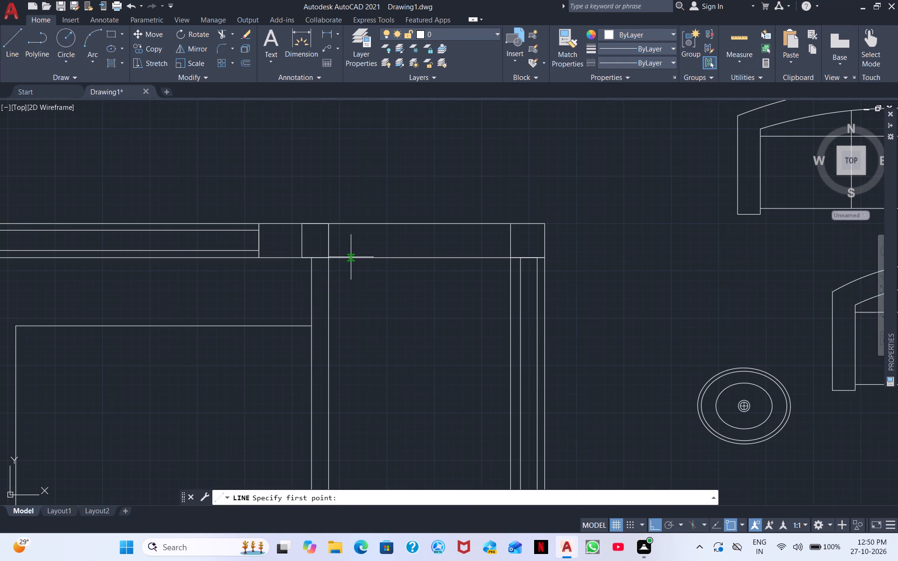
pyautogui.scroll(-2, 321, 257)
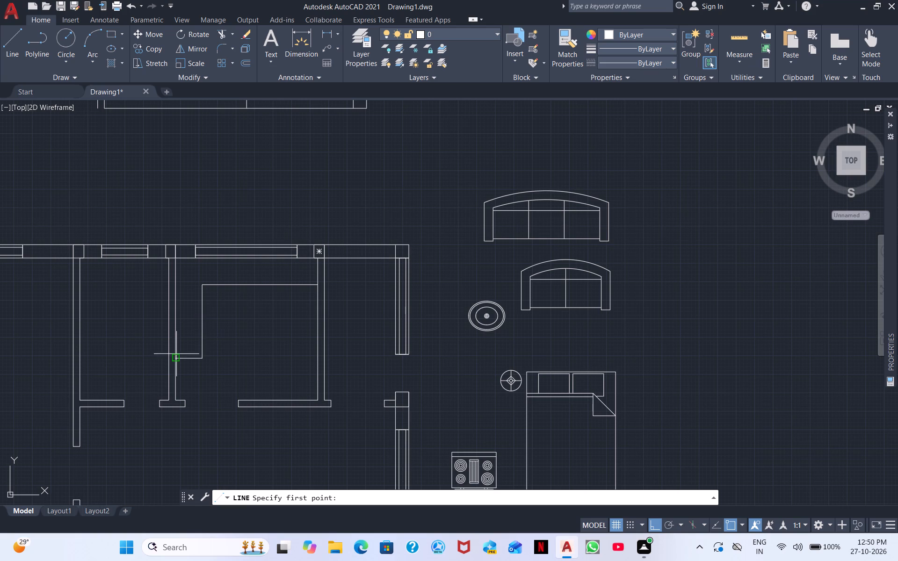
pyautogui.scroll(3, 300, 276)
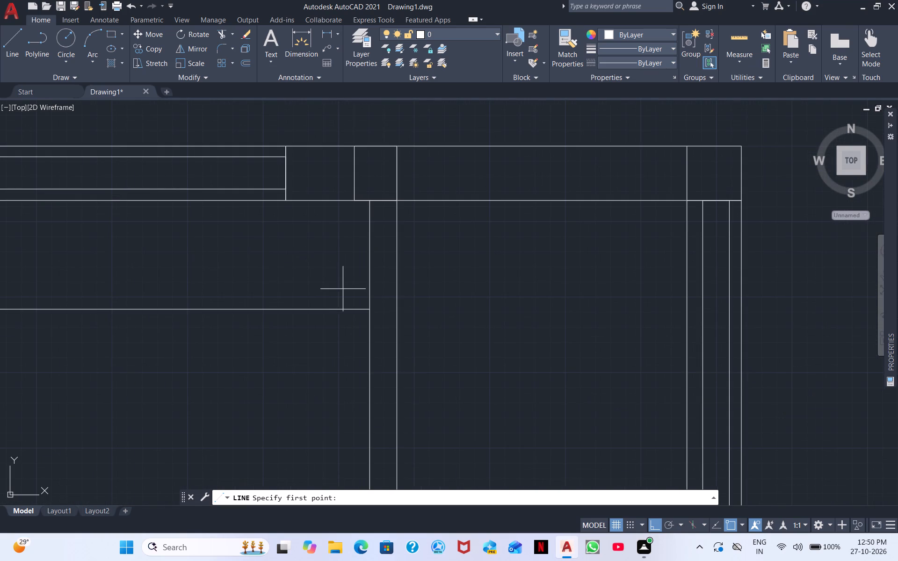
pyautogui.scroll(-1, 343, 289)
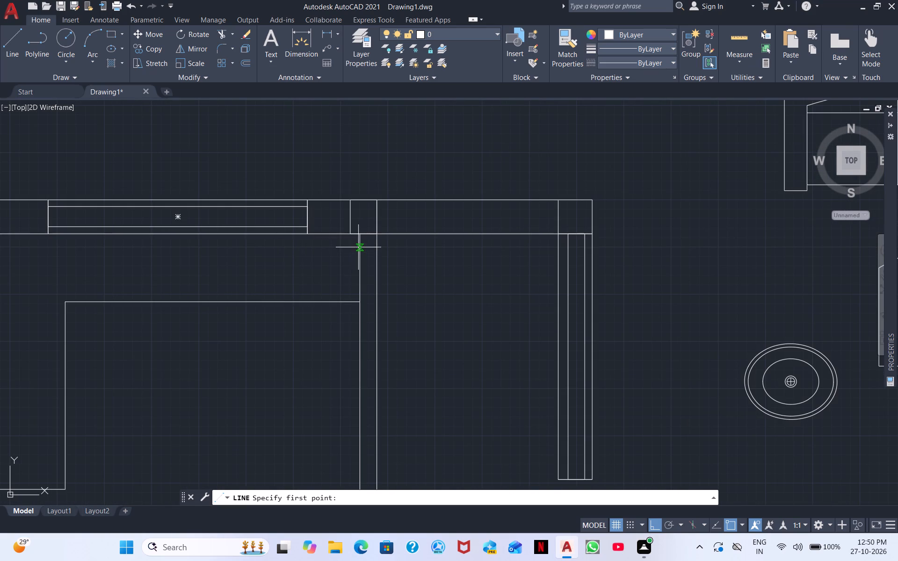
pyautogui.click(359, 240)
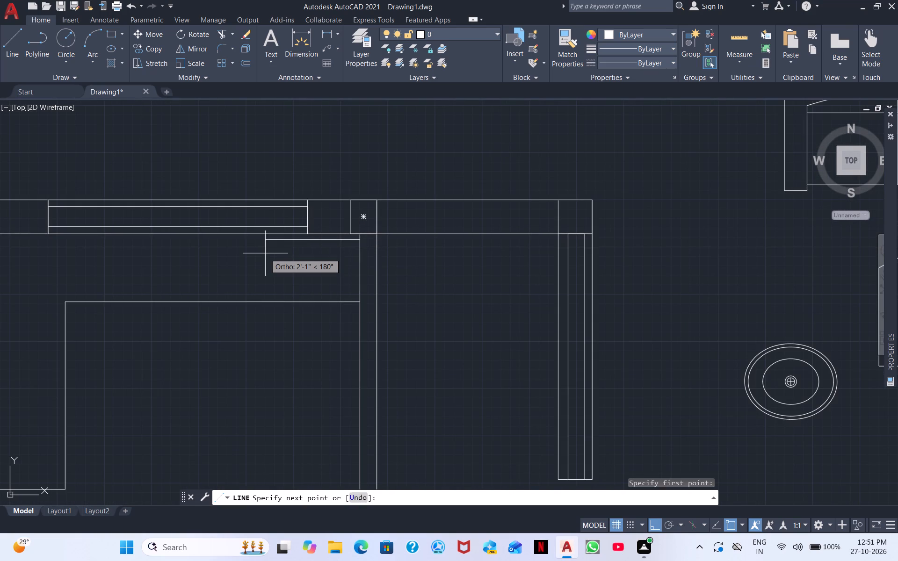
pyautogui.write("1.5'")
pyautogui.press('Return')
pyautogui.moveTo(253, 443); pyautogui.dragTo(182, 306, button='middle')
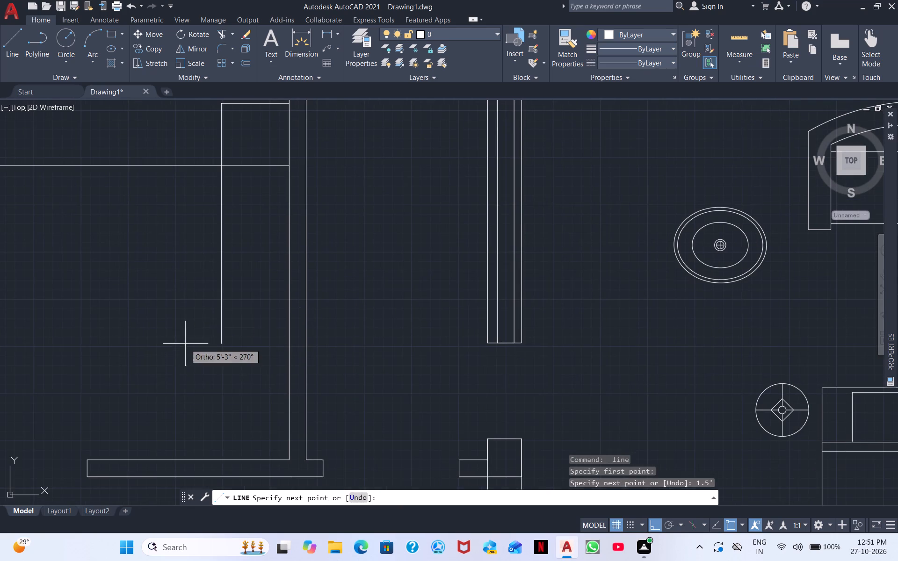
pyautogui.click(223, 459)
pyautogui.press('Escape')
# Trim the overlapping counter lines at the kitchen's northeast corner to complete the U-shaped counter outline.
pyautogui.moveTo(191, 316); pyautogui.dragTo(126, 560, button='middle')
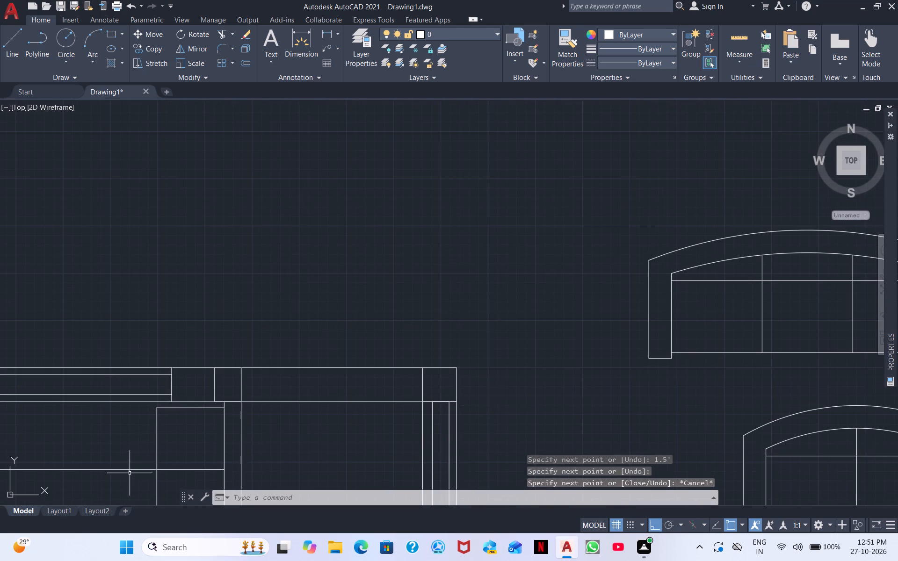
pyautogui.rightClick(146, 454)
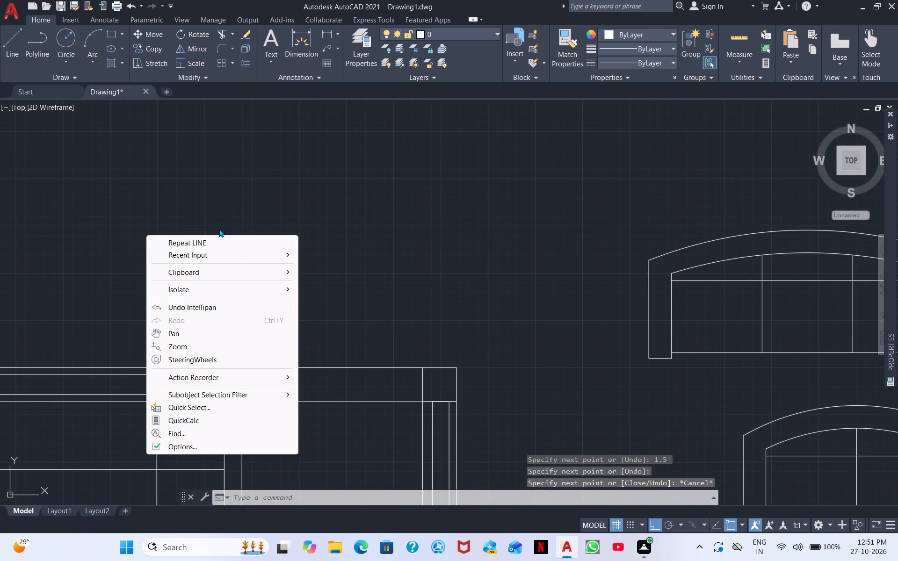
pyautogui.click(244, 248)
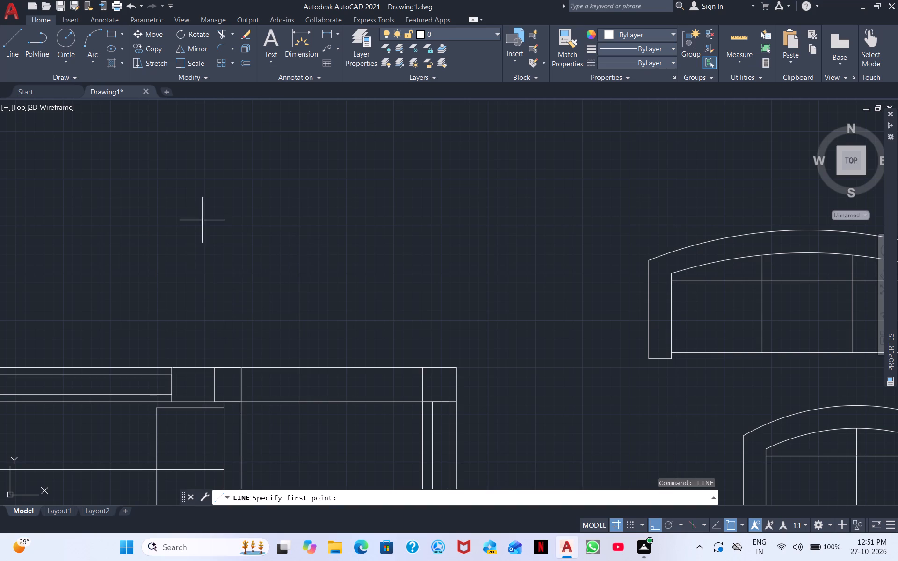
pyautogui.click(217, 37)
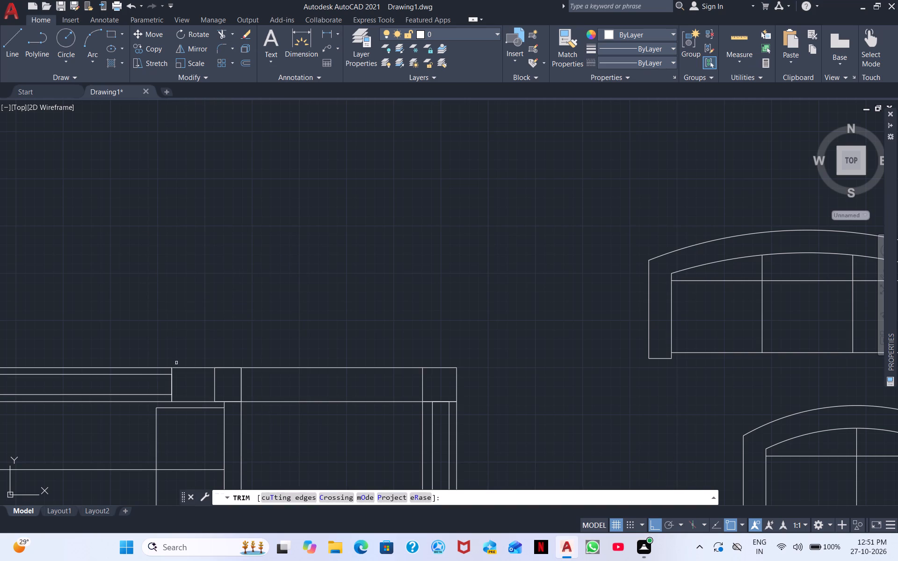
pyautogui.scroll(-2, 159, 453)
pyautogui.moveTo(163, 454); pyautogui.dragTo(197, 302, button='middle')
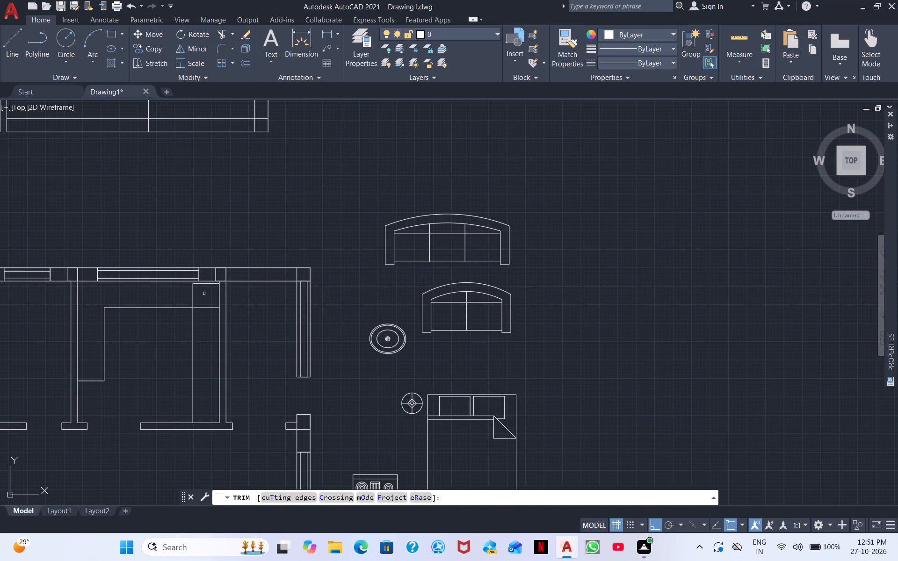
pyautogui.scroll(3, 207, 292)
pyautogui.click(215, 255)
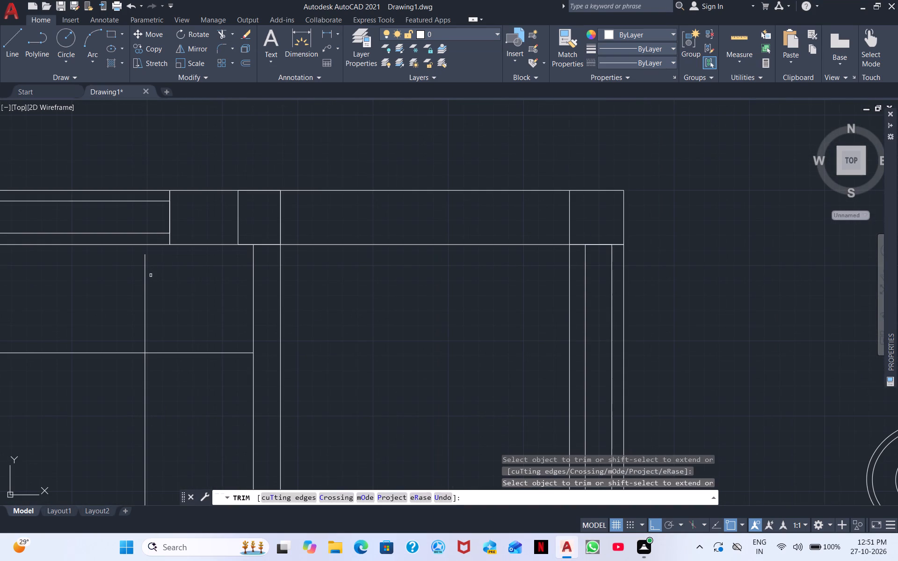
pyautogui.click(145, 280)
pyautogui.click(176, 355)
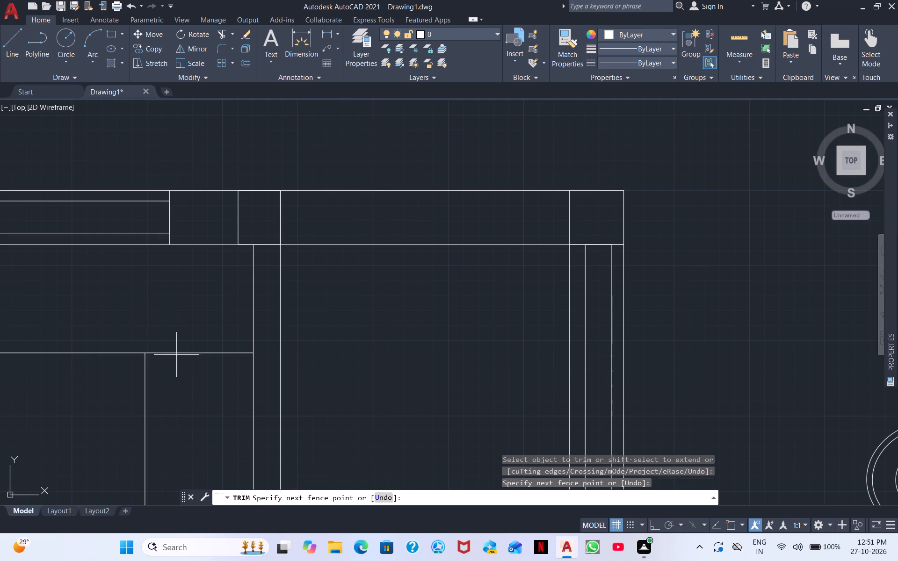
pyautogui.click(179, 346)
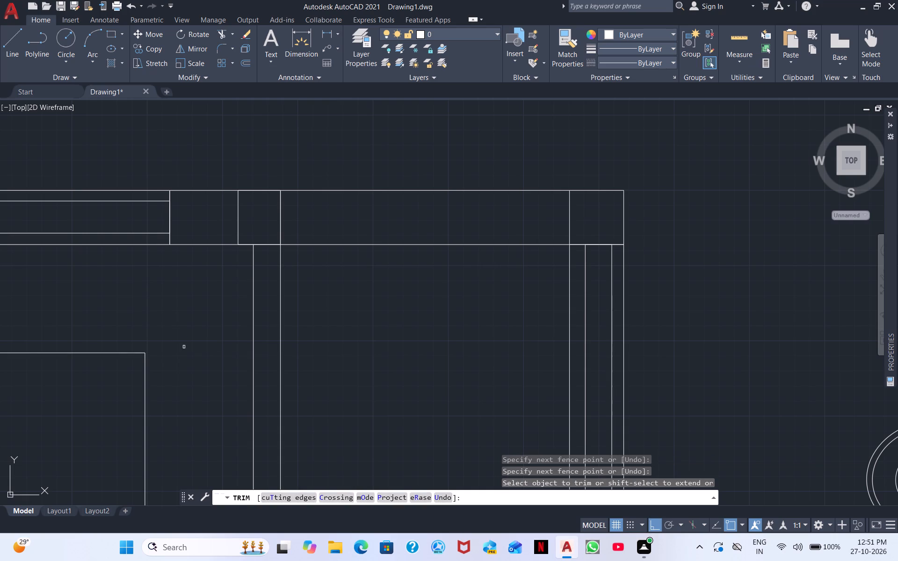
pyautogui.scroll(-2, 184, 347)
pyautogui.moveTo(94, 414); pyautogui.dragTo(258, 279, button='middle')
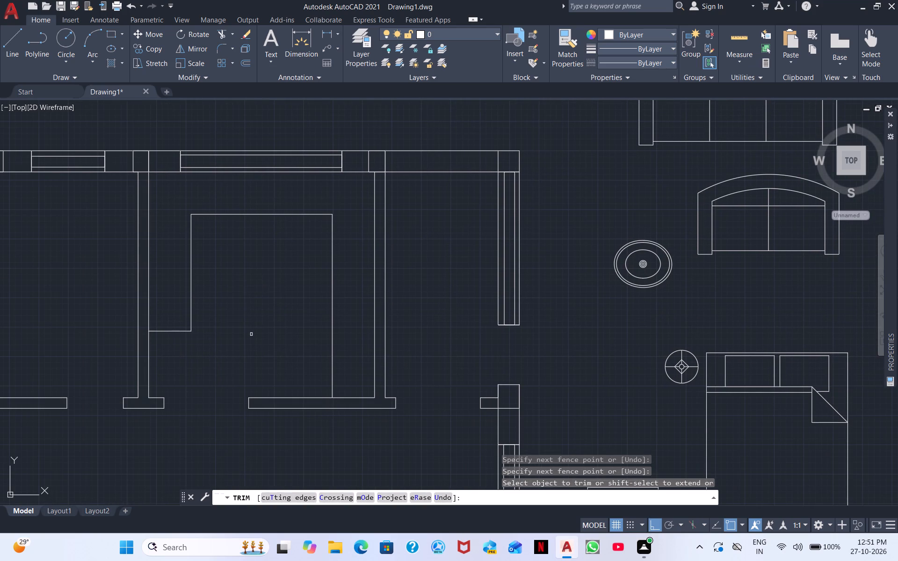
pyautogui.rightClick(251, 335)
pyautogui.click(284, 338)
# Move the range and double-sink blocks west from beside the bed into the open area just south of the kitchen.
pyautogui.moveTo(271, 332); pyautogui.dragTo(154, 348, button='middle')
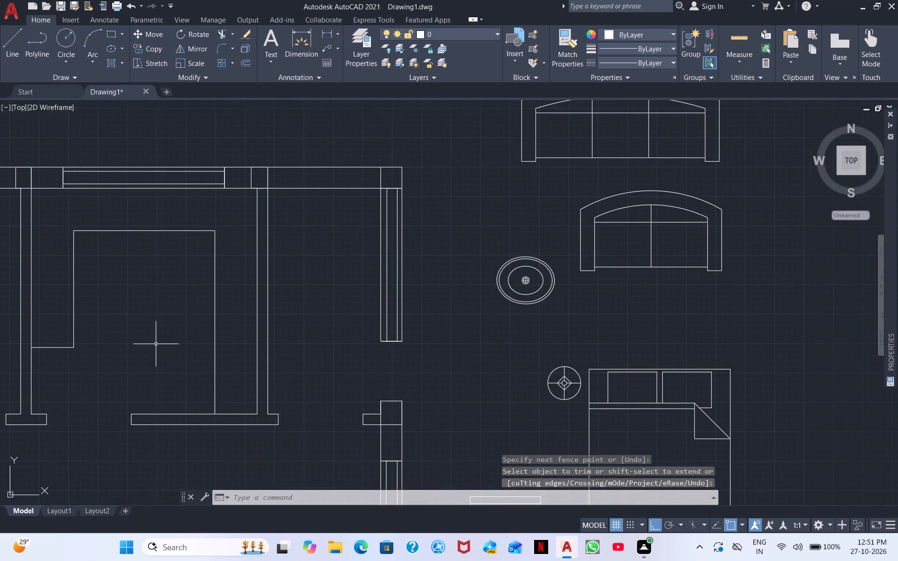
pyautogui.scroll(-2, 263, 340)
pyautogui.moveTo(306, 346); pyautogui.dragTo(328, 271, button='middle')
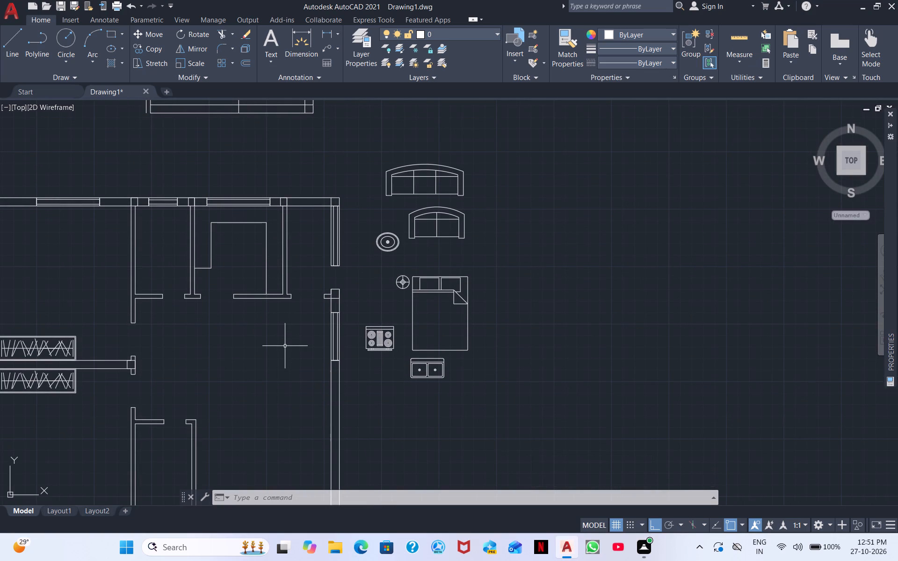
pyautogui.click(430, 374)
pyautogui.rightClick(480, 395)
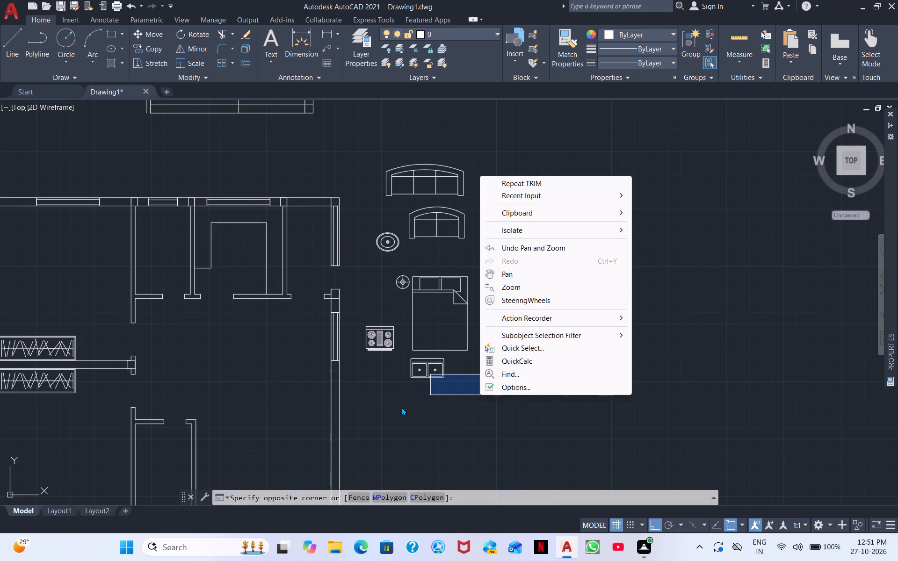
pyautogui.click(401, 407)
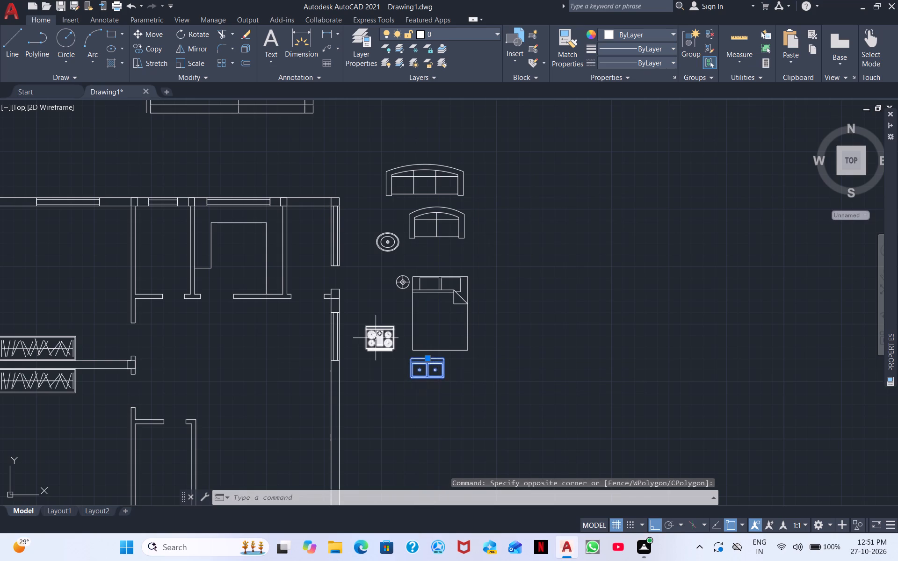
pyautogui.click(376, 338)
pyautogui.rightClick(386, 373)
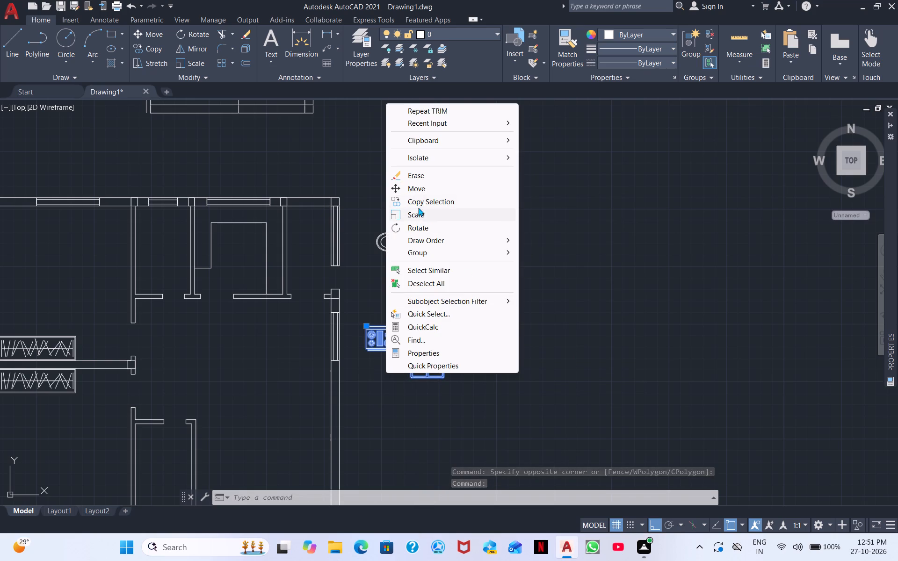
pyautogui.click(420, 187)
pyautogui.click(392, 342)
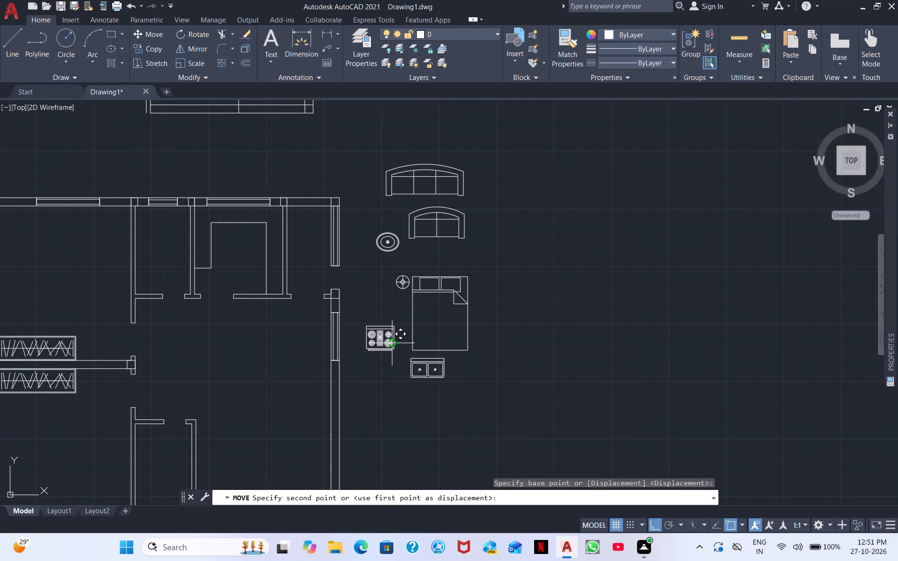
pyautogui.click(228, 254)
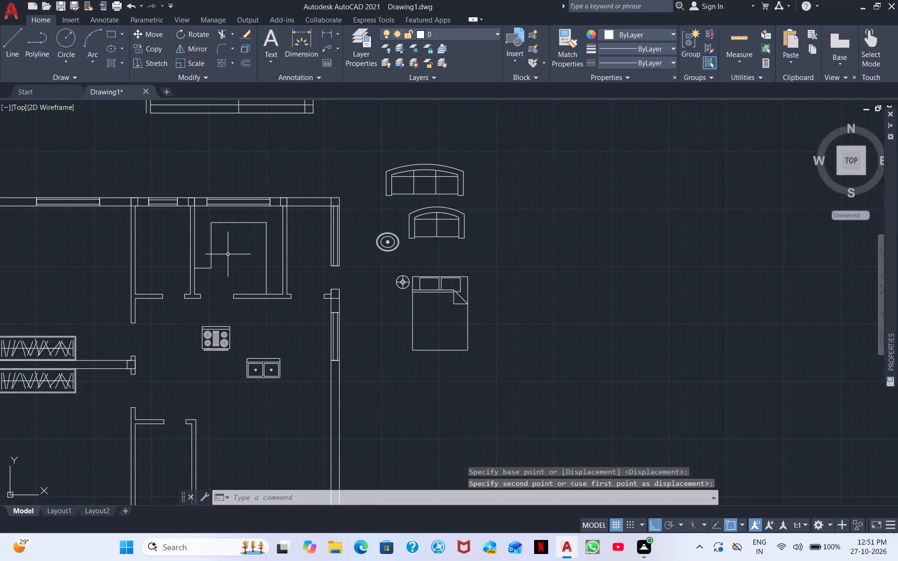
# Move the range and double-sink blocks together north into the kitchen, with the range over the counter's northwest corner.
pyautogui.click(284, 382)
pyautogui.click(202, 333)
pyautogui.rightClick(244, 361)
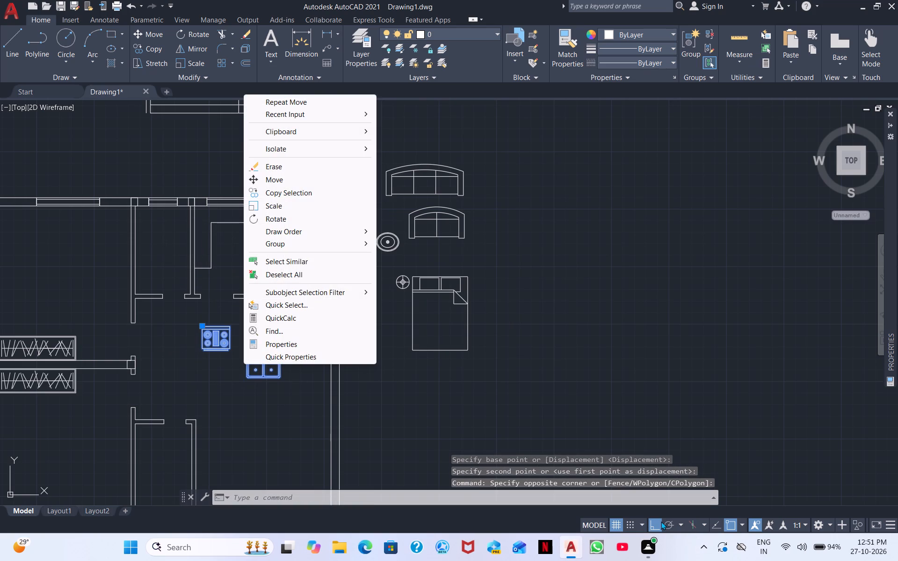
pyautogui.click(659, 522)
pyautogui.click(266, 375)
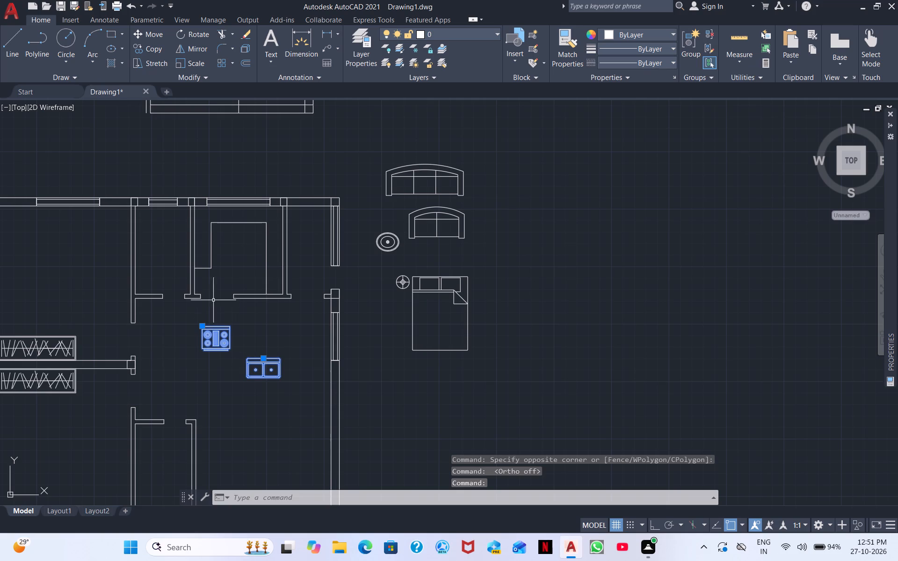
pyautogui.click(219, 344)
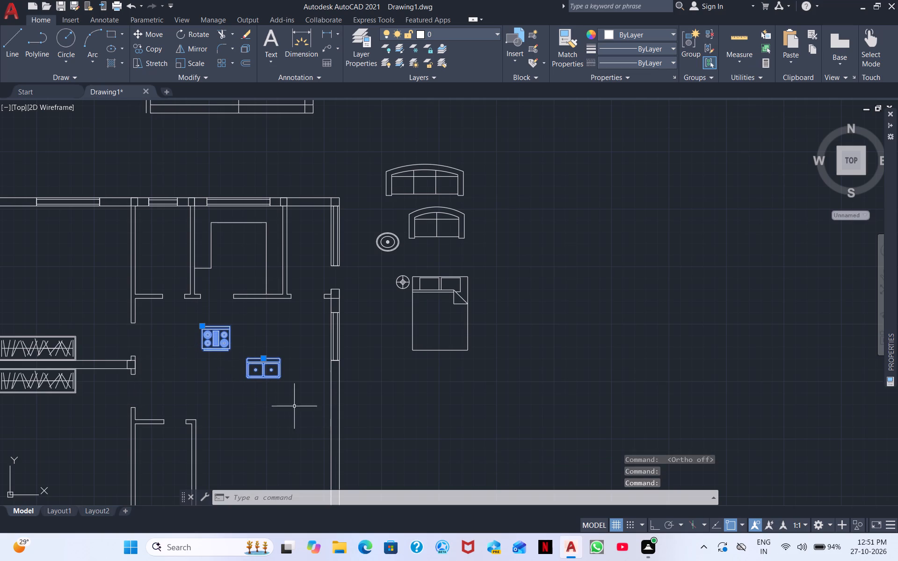
pyautogui.click(275, 390)
pyautogui.click(208, 324)
pyautogui.rightClick(253, 359)
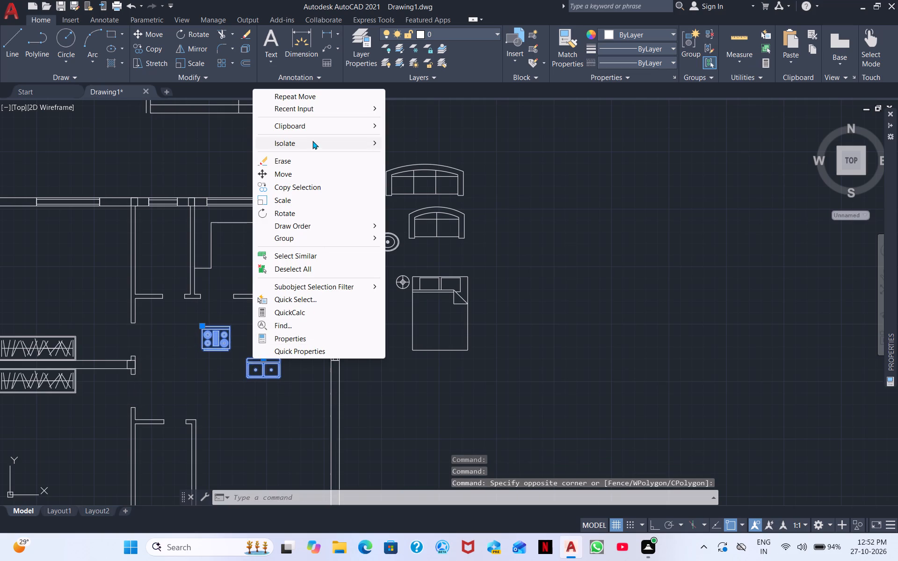
pyautogui.click(298, 175)
pyautogui.click(218, 334)
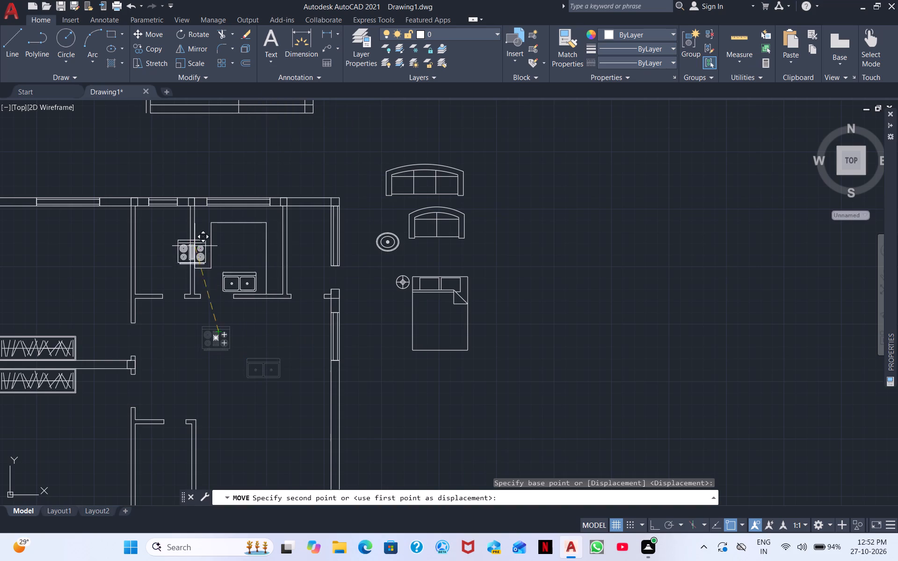
pyautogui.click(218, 218)
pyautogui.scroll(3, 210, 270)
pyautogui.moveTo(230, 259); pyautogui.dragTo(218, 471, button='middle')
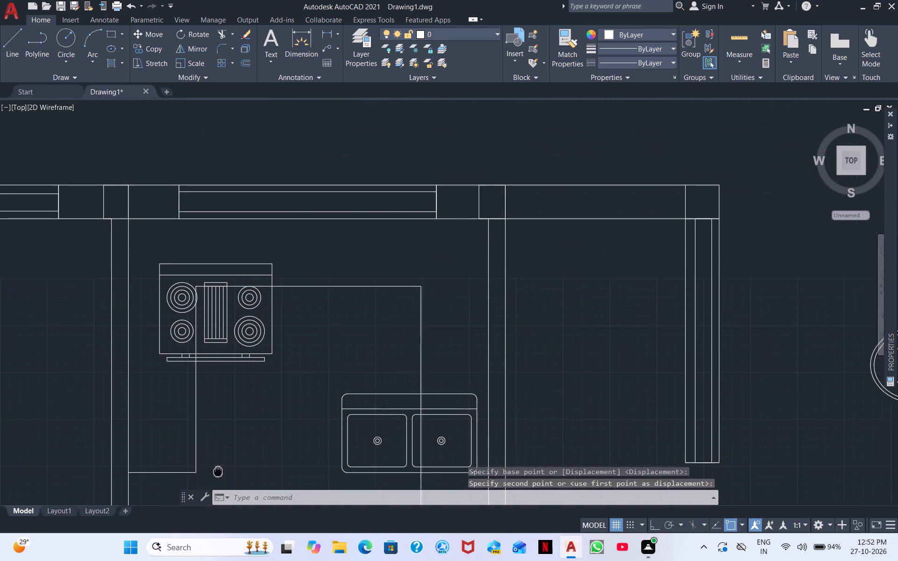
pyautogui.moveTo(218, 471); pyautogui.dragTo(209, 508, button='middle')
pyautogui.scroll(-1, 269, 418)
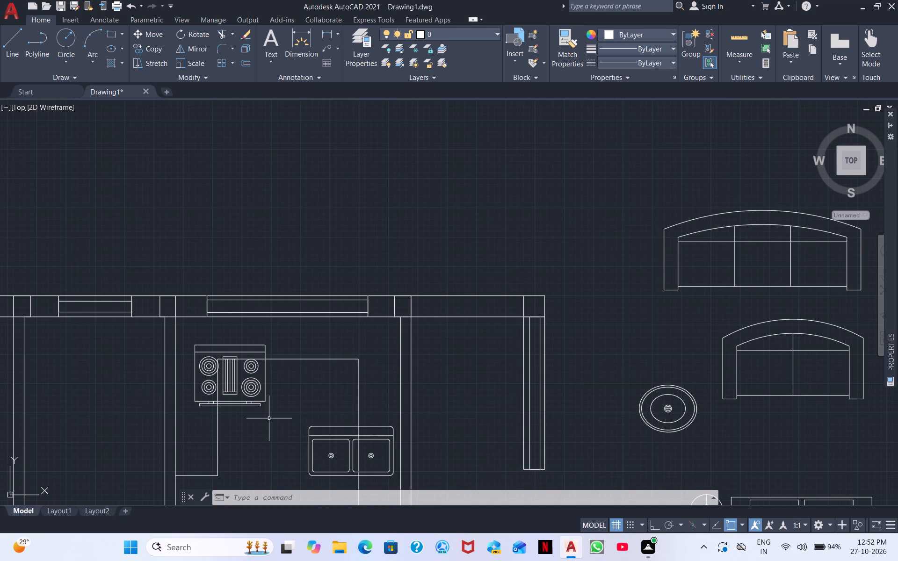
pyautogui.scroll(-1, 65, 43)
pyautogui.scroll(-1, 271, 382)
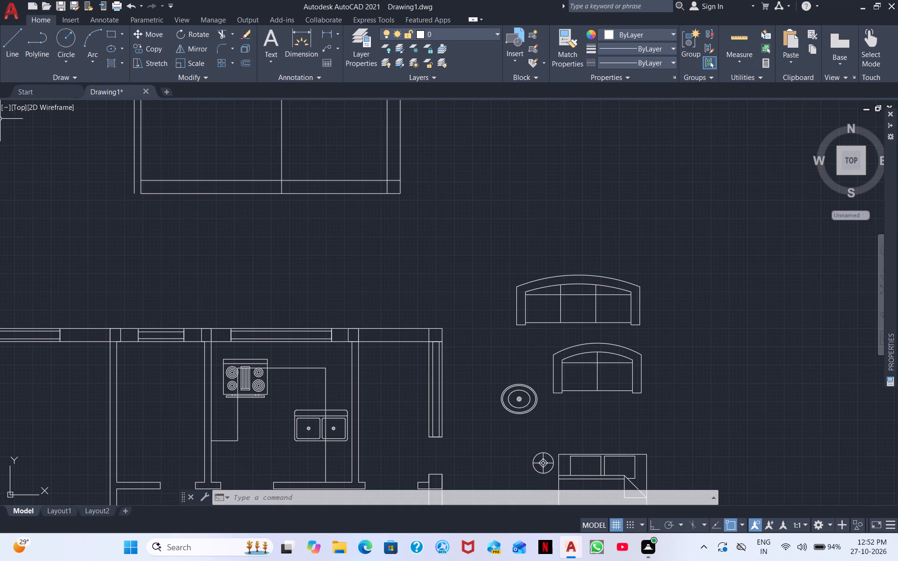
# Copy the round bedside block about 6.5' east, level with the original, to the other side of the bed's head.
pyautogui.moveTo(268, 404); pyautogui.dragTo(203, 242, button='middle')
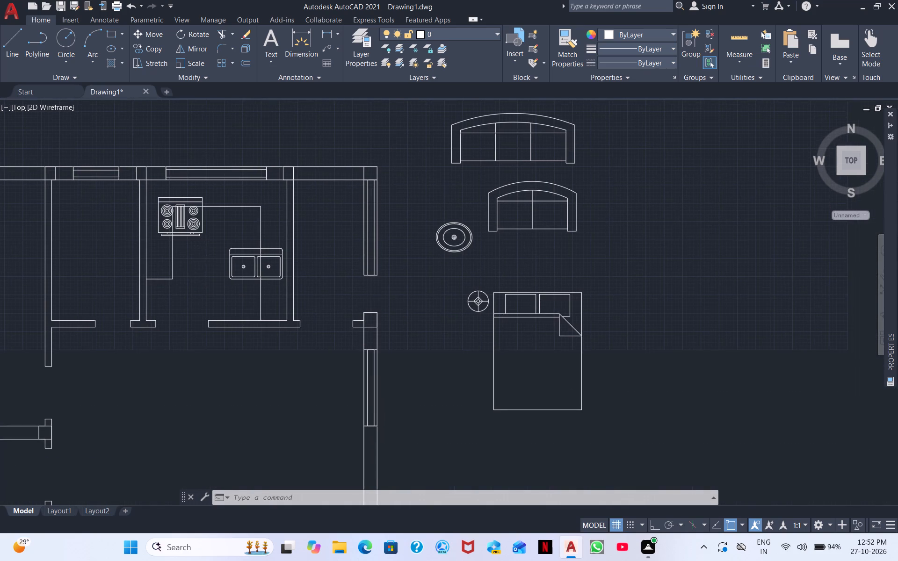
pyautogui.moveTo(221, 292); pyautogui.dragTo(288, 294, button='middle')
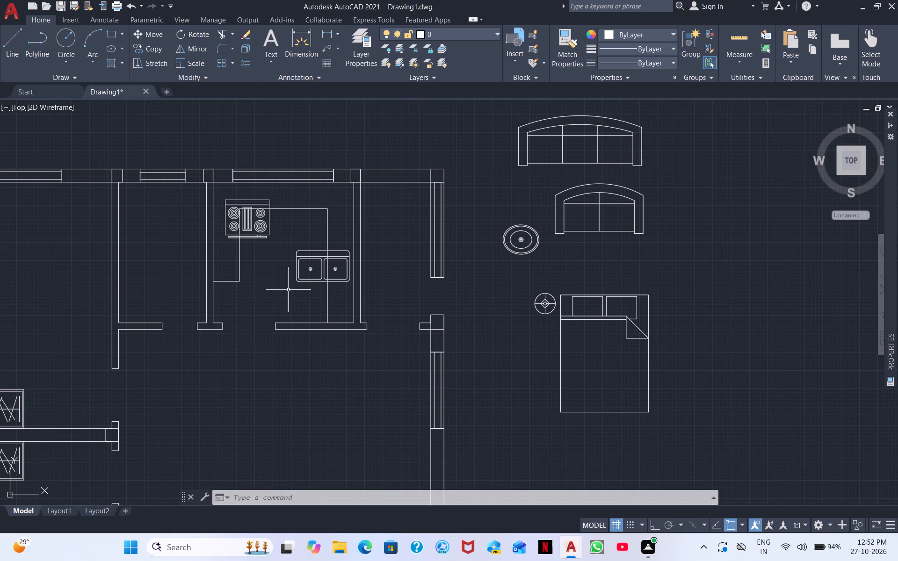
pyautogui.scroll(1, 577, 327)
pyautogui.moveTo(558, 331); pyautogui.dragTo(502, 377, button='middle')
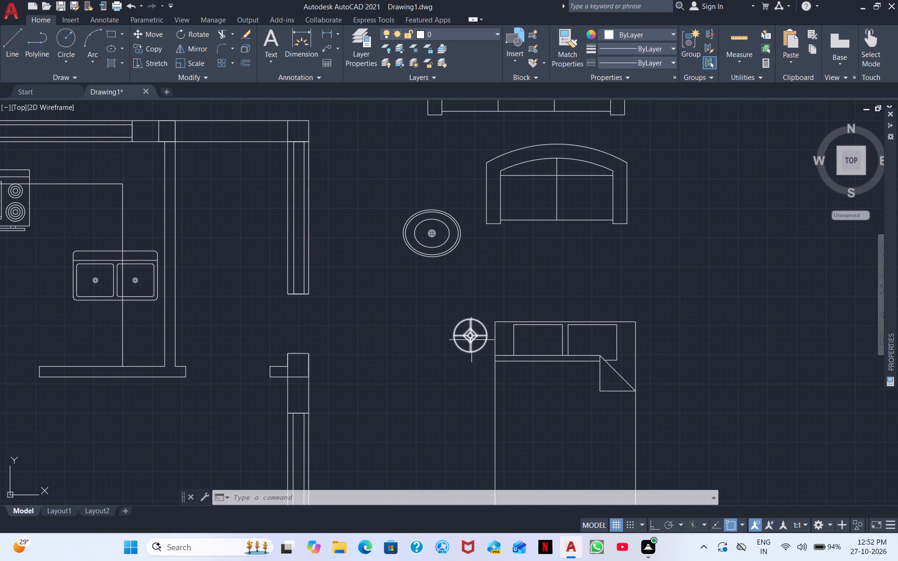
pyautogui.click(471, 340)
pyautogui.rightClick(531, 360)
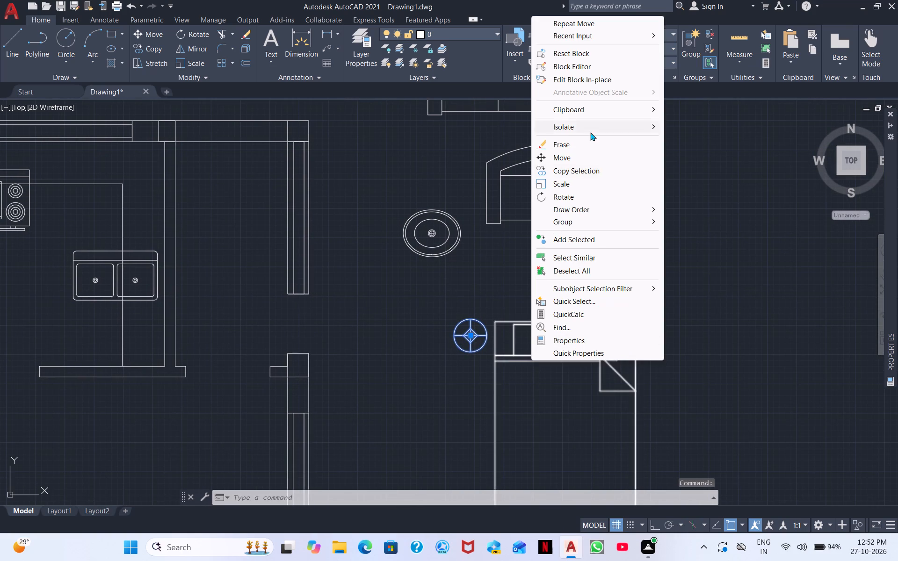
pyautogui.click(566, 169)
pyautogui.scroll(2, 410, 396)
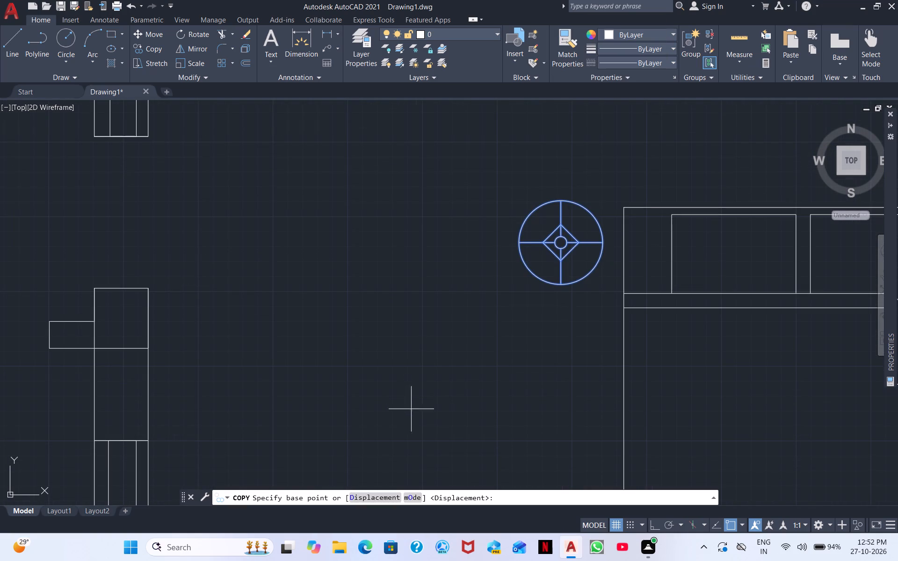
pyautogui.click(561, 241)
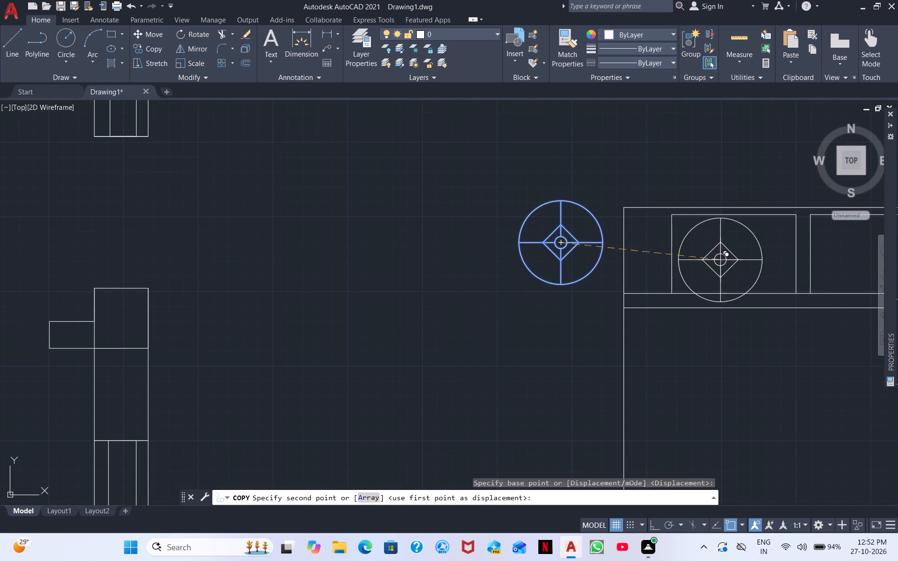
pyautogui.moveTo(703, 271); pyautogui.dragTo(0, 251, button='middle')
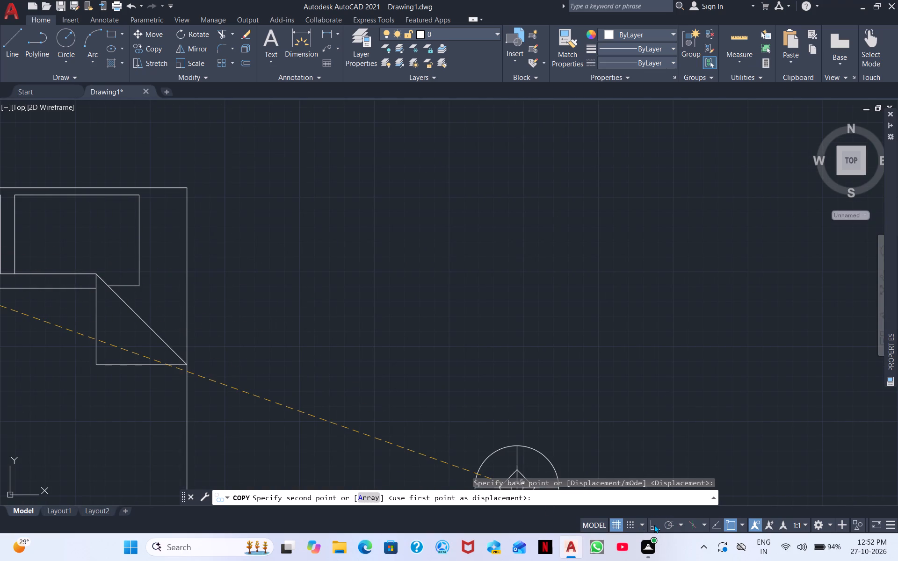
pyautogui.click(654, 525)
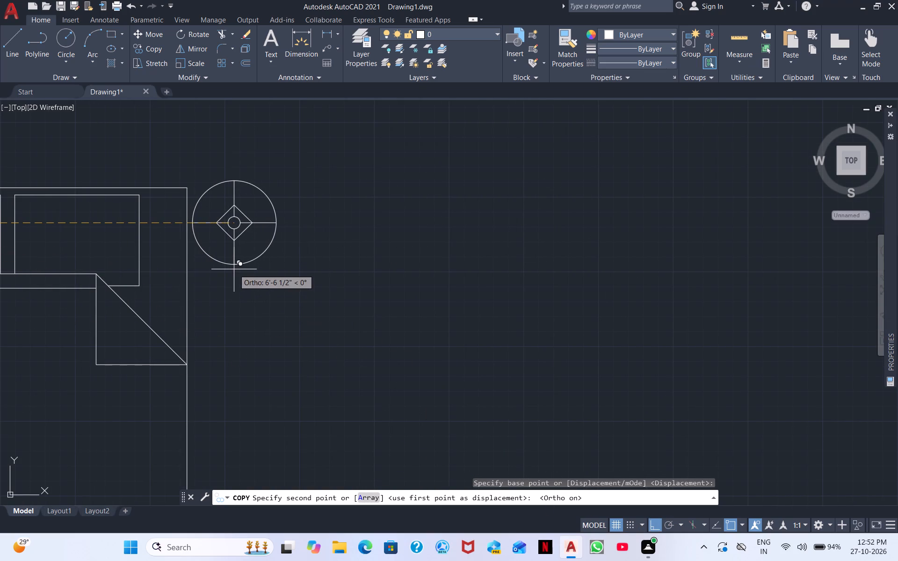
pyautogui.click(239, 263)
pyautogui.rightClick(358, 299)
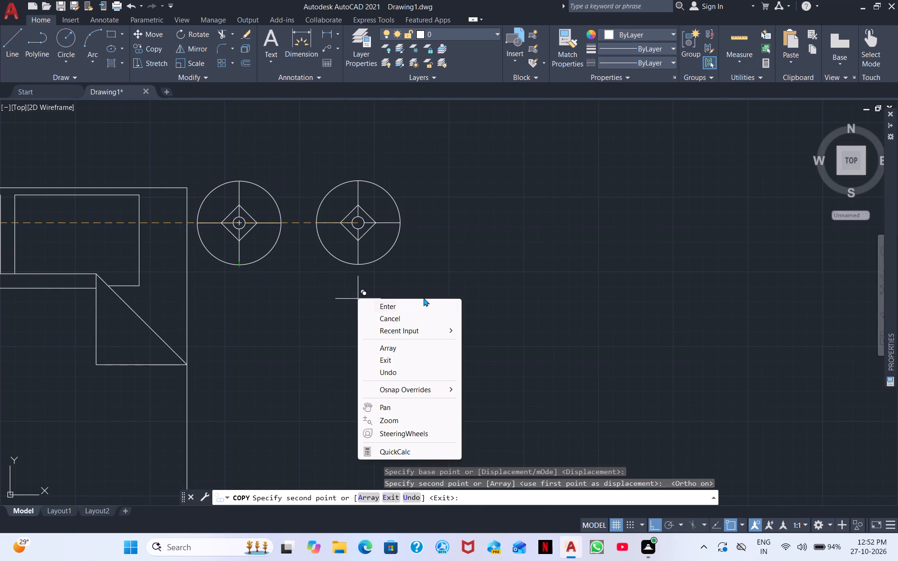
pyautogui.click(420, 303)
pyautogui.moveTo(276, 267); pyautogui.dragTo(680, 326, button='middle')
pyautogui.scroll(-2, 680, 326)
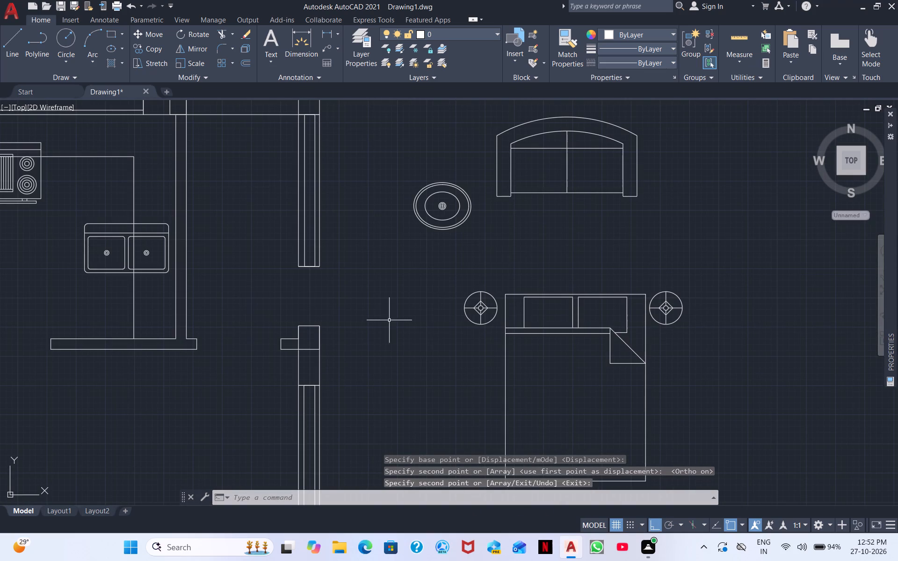
# Move both round bedside blocks together slightly south.
pyautogui.click(469, 330)
pyautogui.click(457, 303)
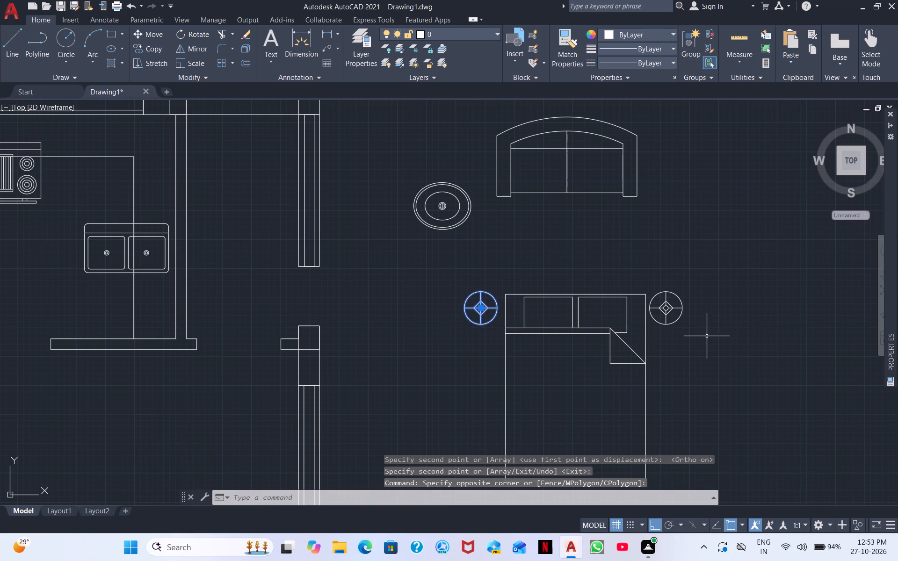
pyautogui.click(707, 336)
pyautogui.click(661, 300)
pyautogui.rightClick(665, 318)
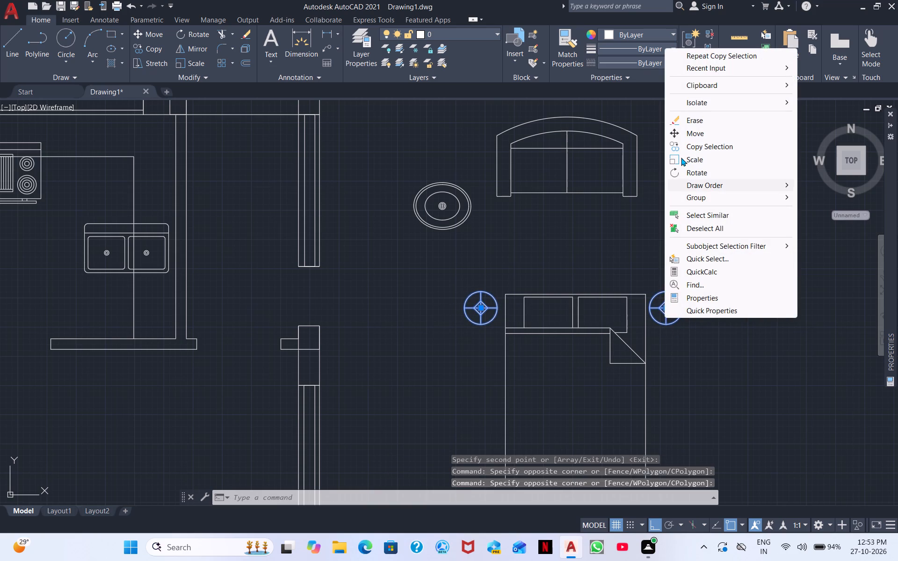
pyautogui.click(706, 133)
pyautogui.scroll(1, 462, 308)
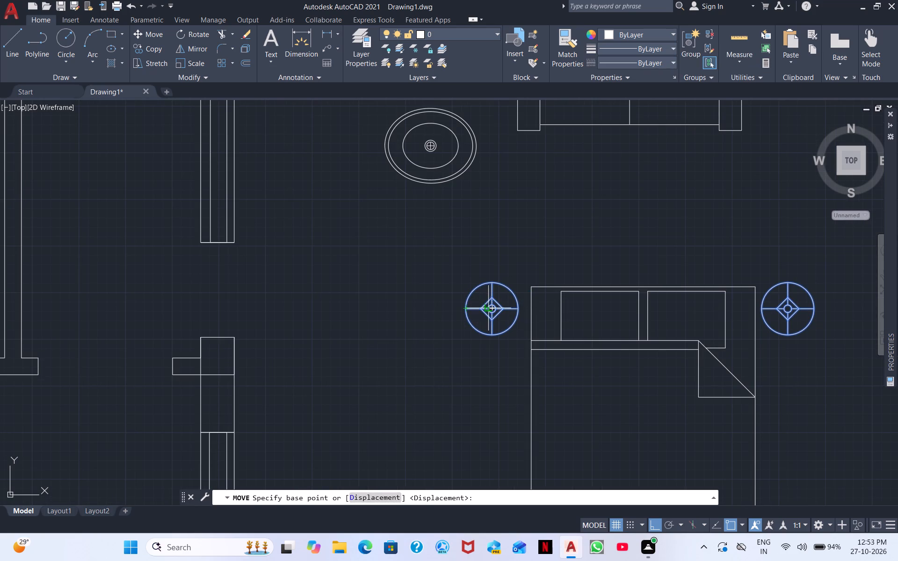
pyautogui.click(490, 312)
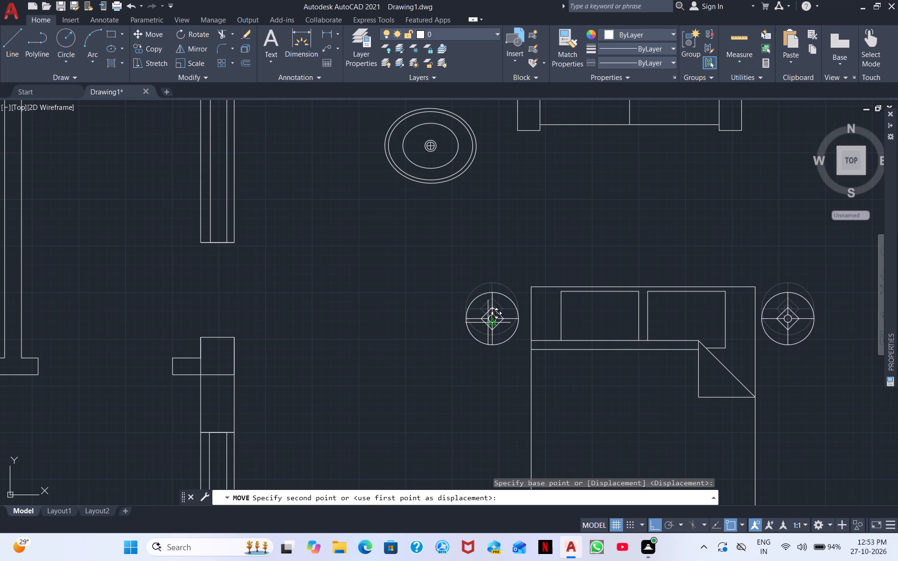
pyautogui.click(488, 323)
# Move the west round bedside block slightly east, closer to the bed's edge.
pyautogui.scroll(2, 489, 320)
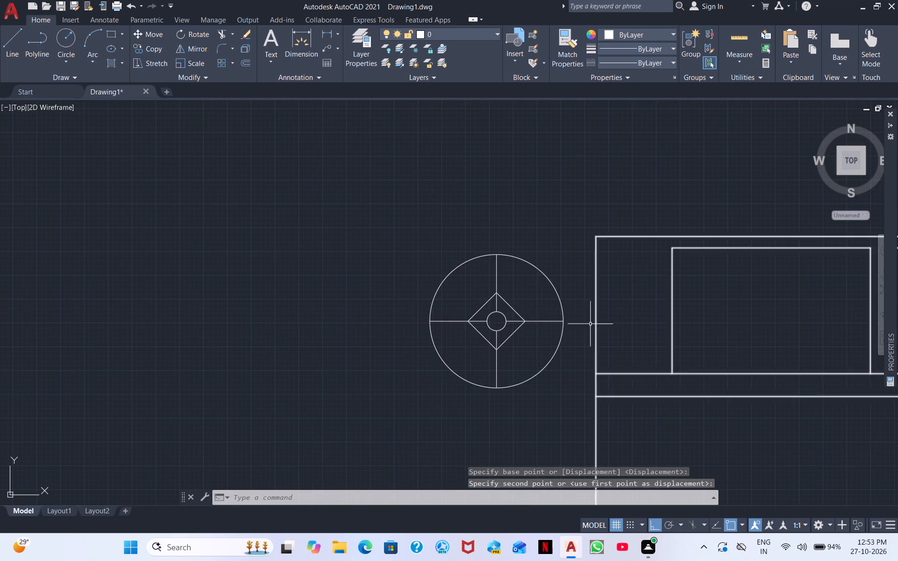
pyautogui.moveTo(558, 355); pyautogui.dragTo(554, 355)
pyautogui.click(499, 319)
pyautogui.rightClick(507, 335)
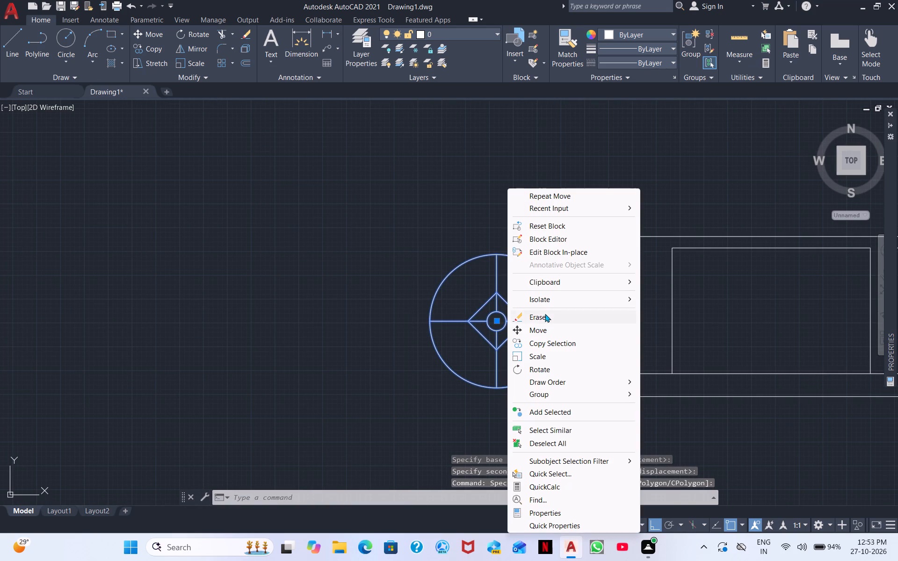
pyautogui.click(545, 327)
pyautogui.click(499, 322)
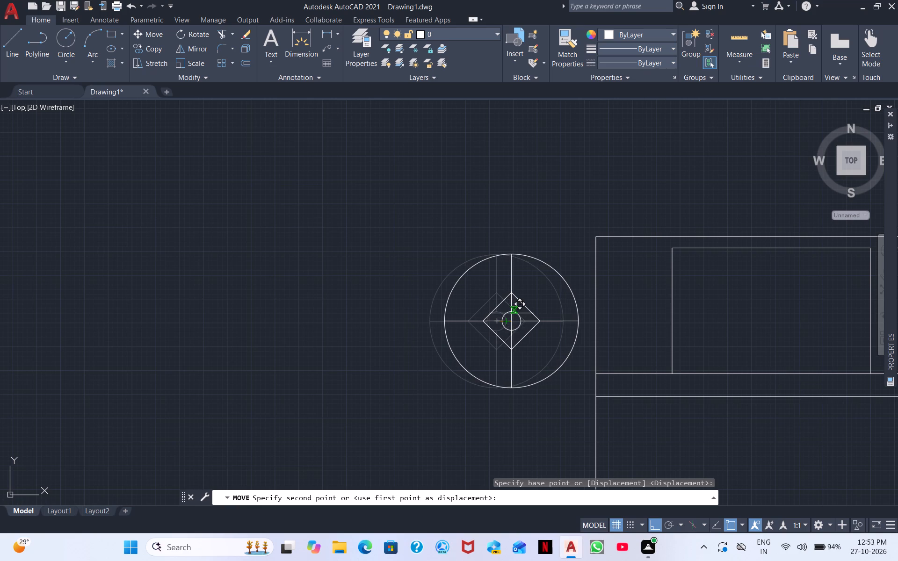
pyautogui.click(511, 313)
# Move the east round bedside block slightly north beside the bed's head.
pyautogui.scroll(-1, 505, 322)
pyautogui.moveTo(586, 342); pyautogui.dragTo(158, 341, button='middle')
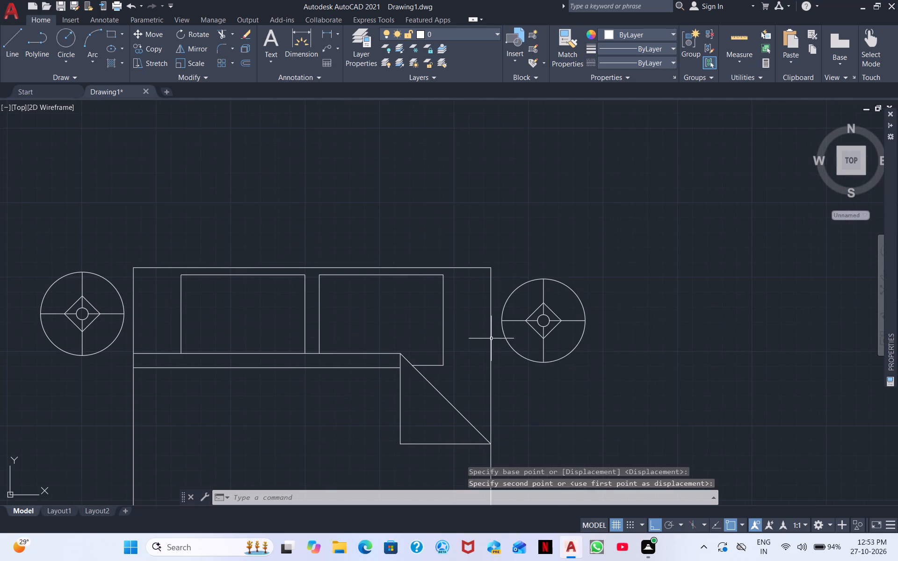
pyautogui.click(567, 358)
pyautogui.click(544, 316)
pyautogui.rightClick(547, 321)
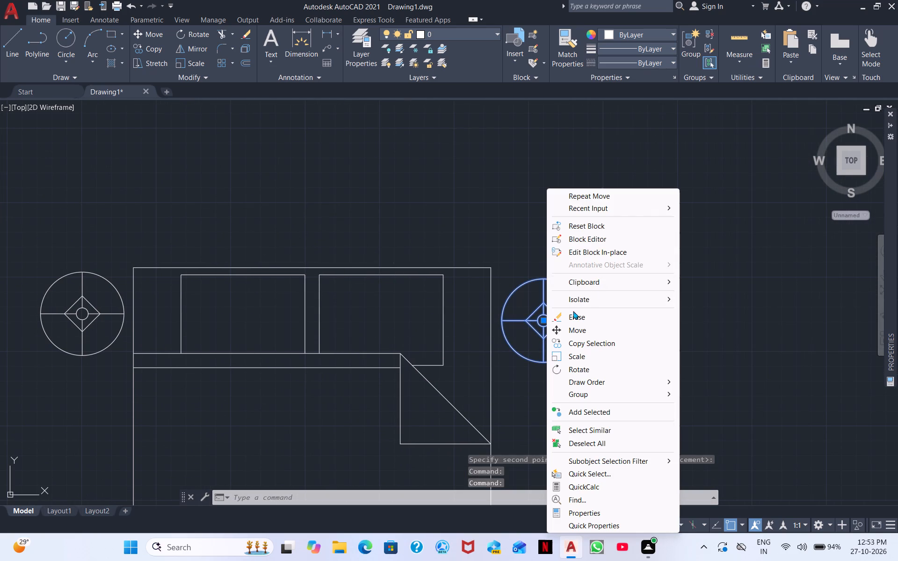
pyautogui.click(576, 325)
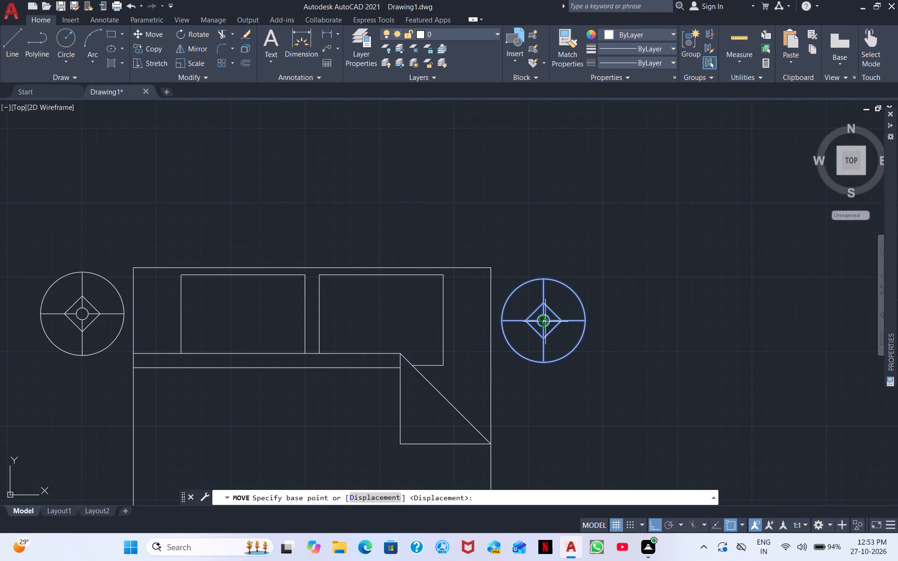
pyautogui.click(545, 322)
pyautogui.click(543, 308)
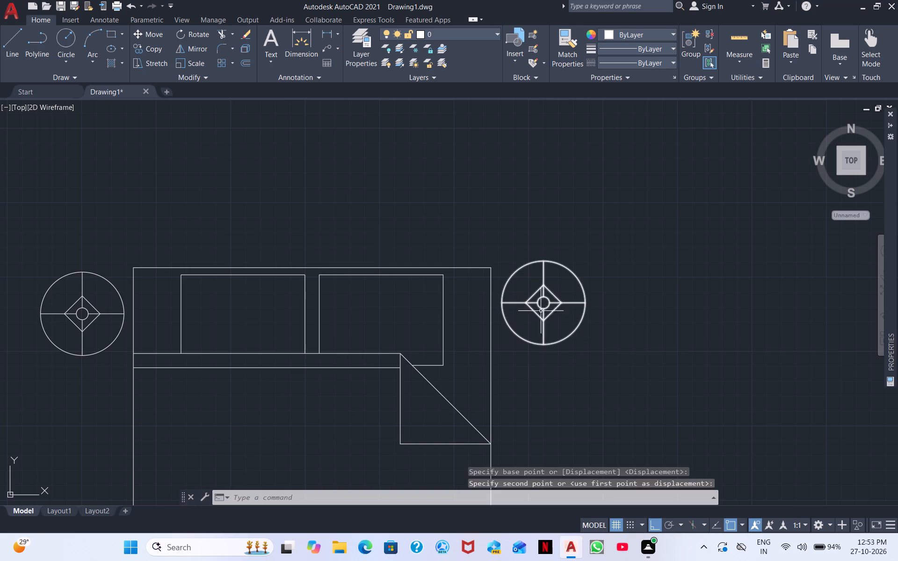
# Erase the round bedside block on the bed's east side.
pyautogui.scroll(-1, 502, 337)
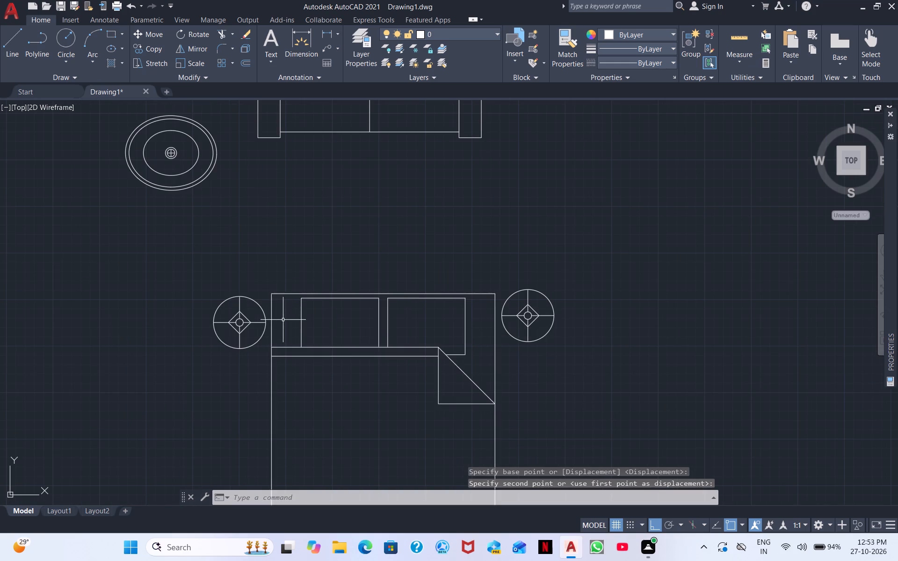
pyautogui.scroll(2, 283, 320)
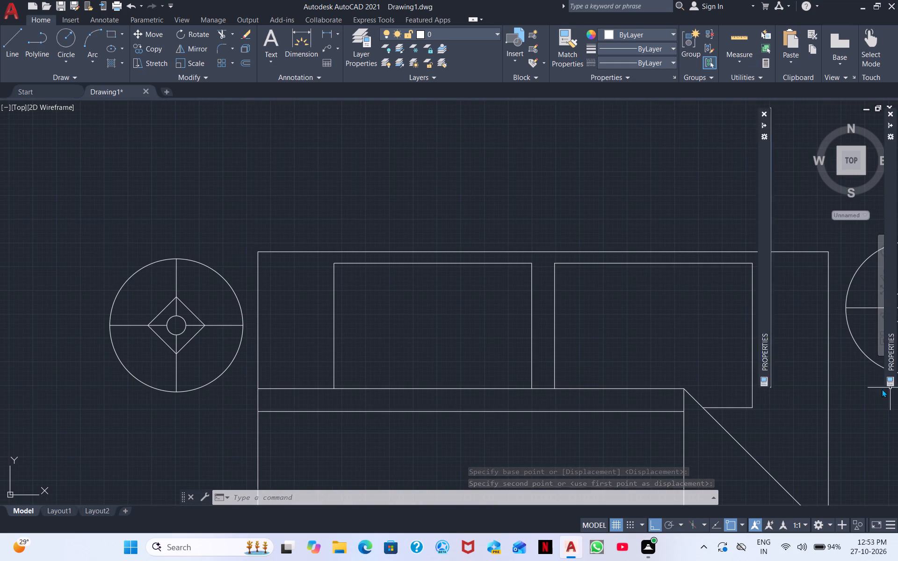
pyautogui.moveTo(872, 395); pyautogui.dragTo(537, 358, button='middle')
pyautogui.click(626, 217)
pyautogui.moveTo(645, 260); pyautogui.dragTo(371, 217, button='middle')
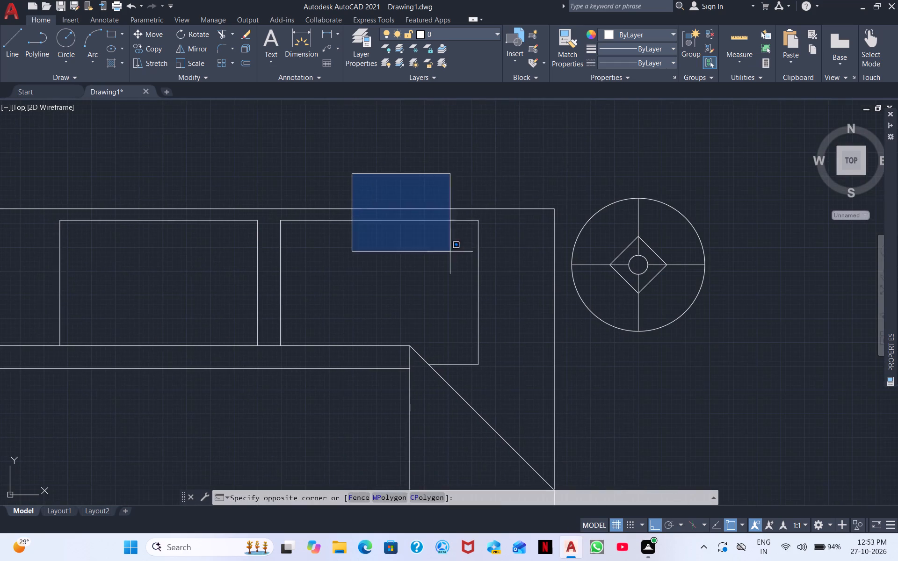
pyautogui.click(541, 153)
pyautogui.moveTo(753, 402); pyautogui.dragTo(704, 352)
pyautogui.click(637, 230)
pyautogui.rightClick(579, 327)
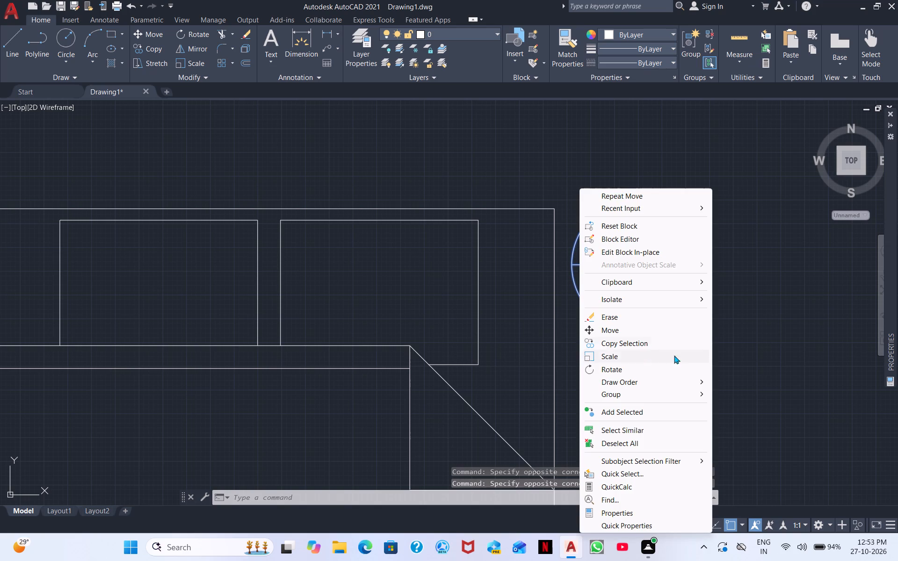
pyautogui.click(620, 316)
# Copy the round bedside block from the bed's west side to its east side, about 6'-4" away.
pyautogui.scroll(-2, 618, 309)
pyautogui.moveTo(618, 315); pyautogui.dragTo(672, 334, button='middle')
pyautogui.moveTo(408, 361); pyautogui.dragTo(405, 355)
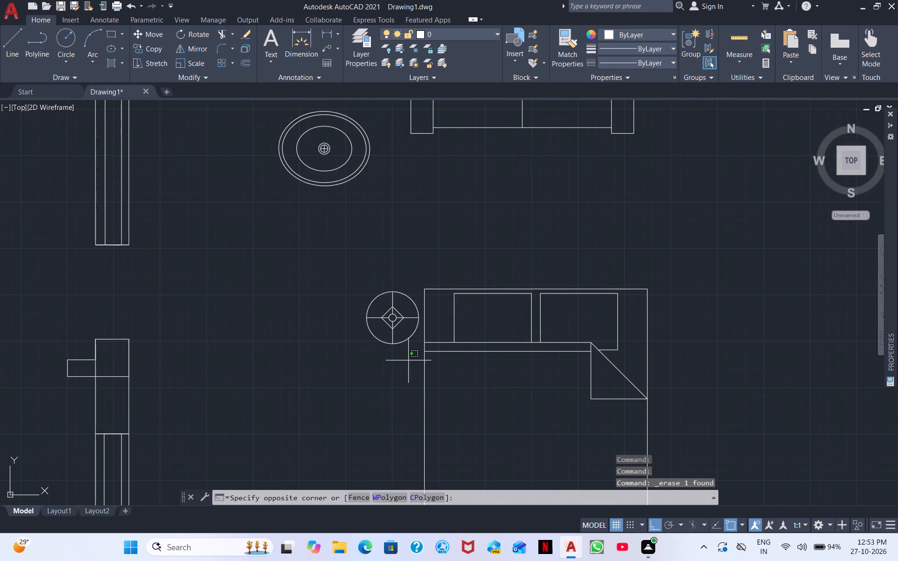
pyautogui.click(336, 295)
pyautogui.rightClick(328, 335)
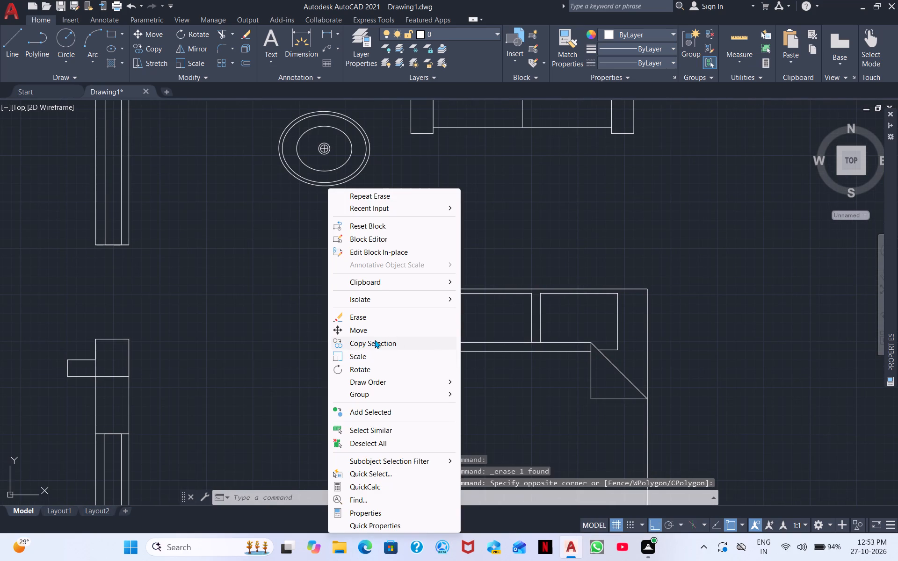
pyautogui.click(375, 340)
pyautogui.click(391, 318)
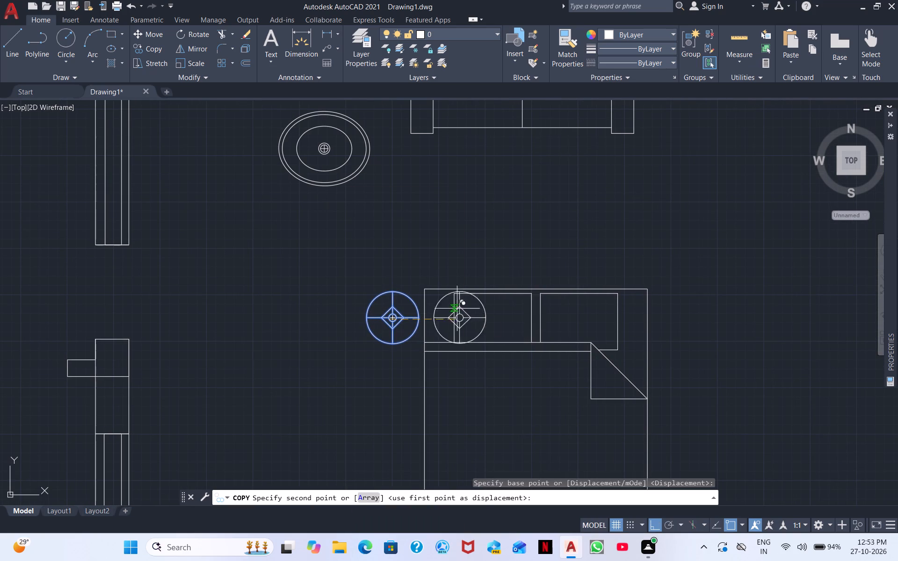
pyautogui.click(675, 294)
pyautogui.rightClick(507, 341)
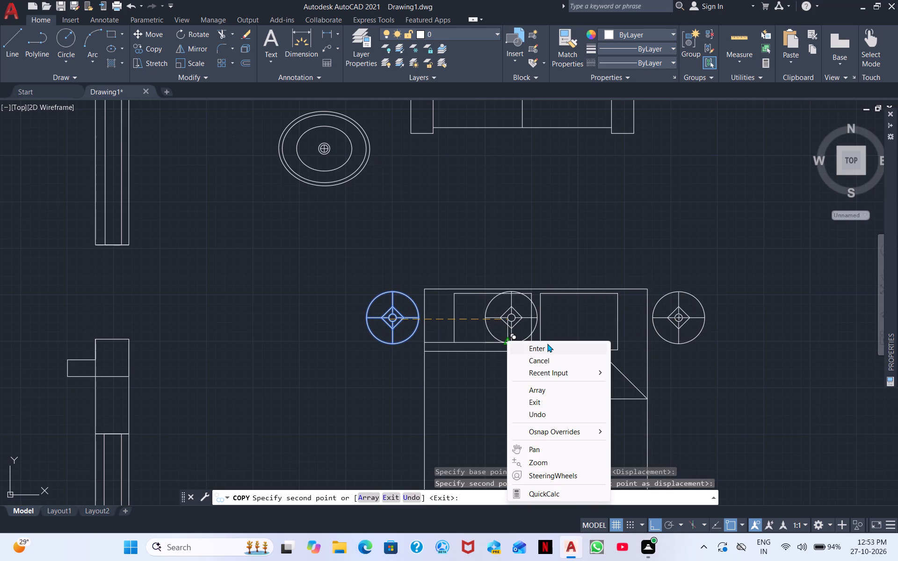
pyautogui.click(547, 346)
# Rotate the bed with both round bedside blocks a quarter turn counterclockwise about the bed's southeast corner, so the headboard faces west.
pyautogui.scroll(-2, 475, 313)
pyautogui.moveTo(471, 330); pyautogui.dragTo(367, 306, button='middle')
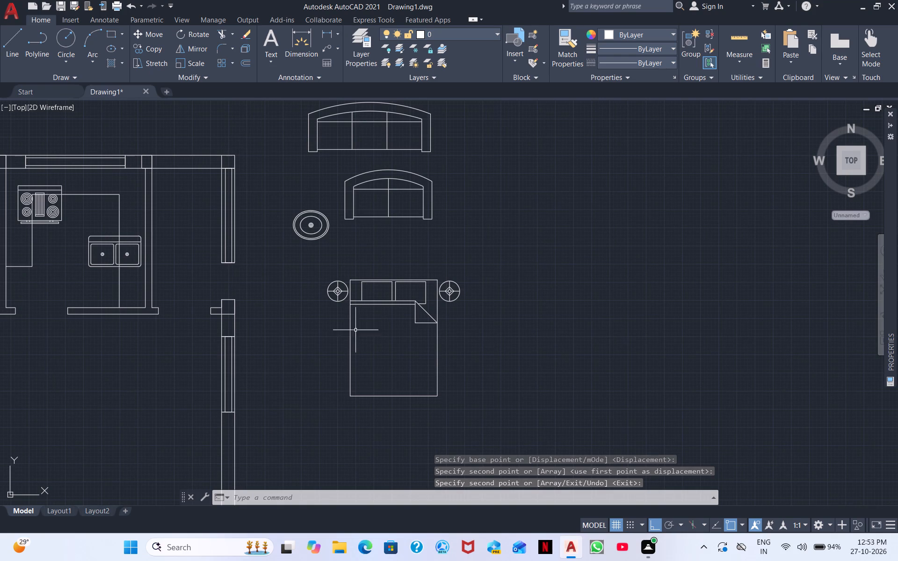
pyautogui.click(458, 403)
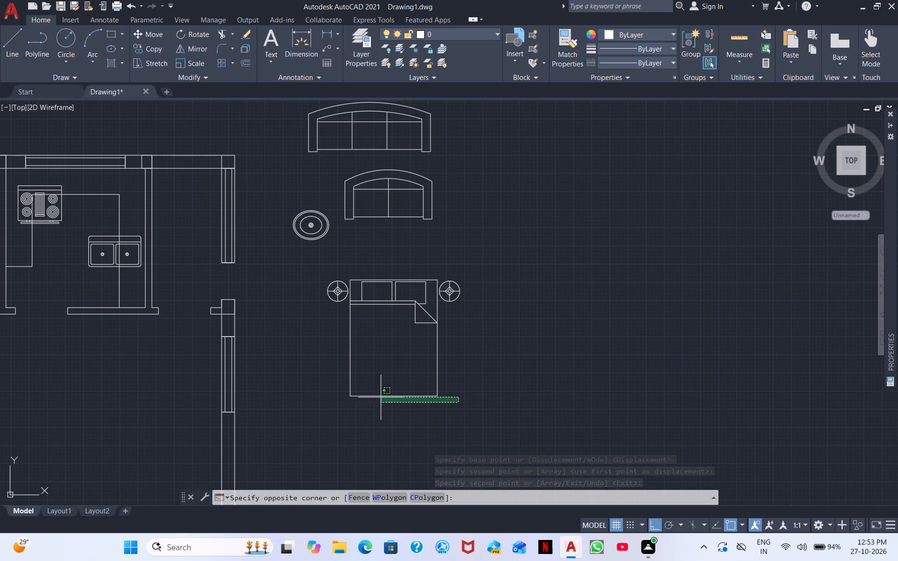
pyautogui.click(333, 273)
pyautogui.rightClick(388, 372)
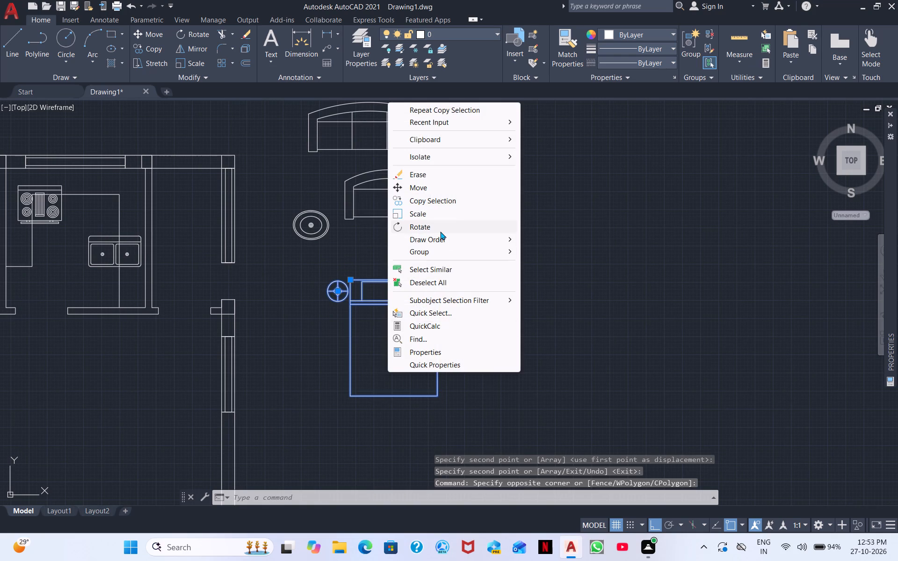
pyautogui.click(440, 228)
pyautogui.click(435, 397)
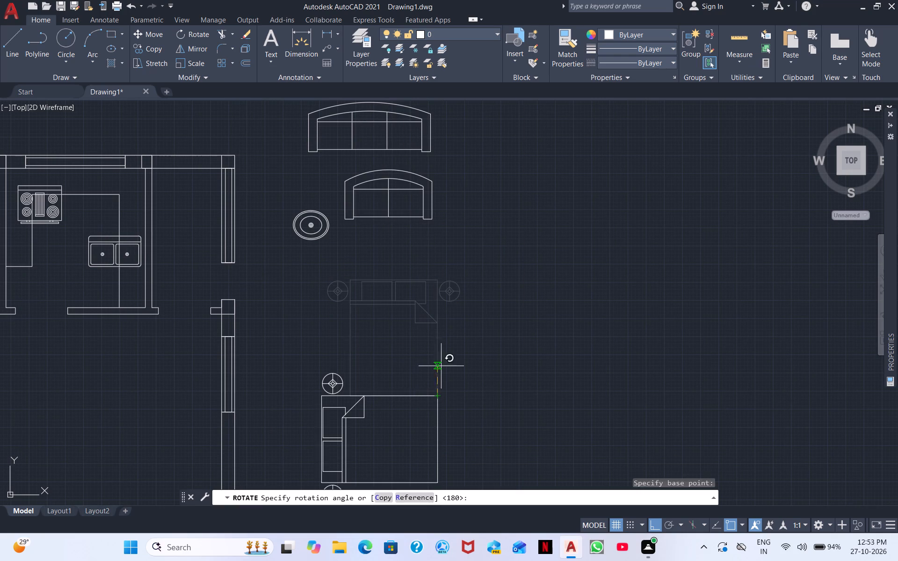
pyautogui.click(466, 218)
# Copy the rotated bed with its two bedside blocks about 19'-9" east as a spare set outside the plan.
pyautogui.scroll(-1, 437, 345)
pyautogui.moveTo(439, 375); pyautogui.dragTo(461, 367, button='middle')
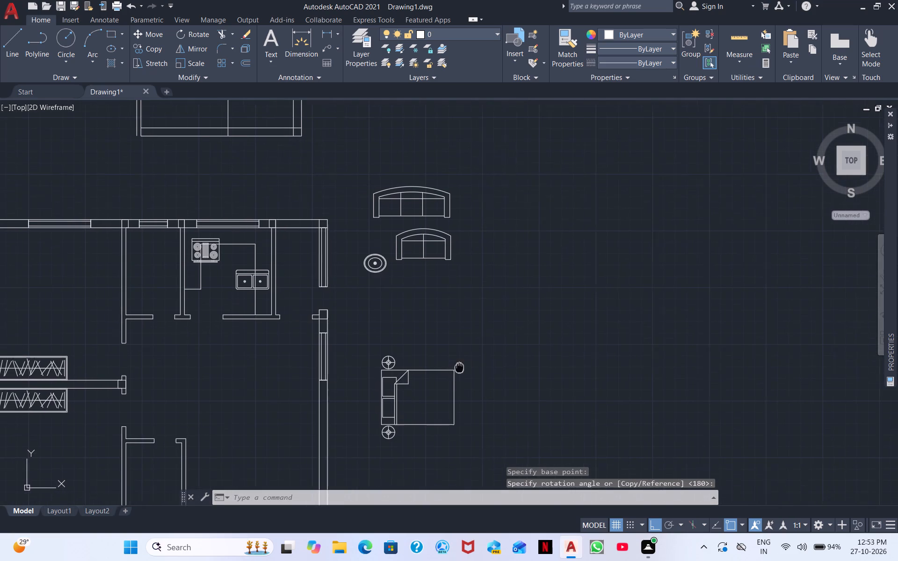
pyautogui.moveTo(461, 367); pyautogui.dragTo(467, 367, button='middle')
pyautogui.moveTo(486, 413); pyautogui.dragTo(490, 405, button='middle')
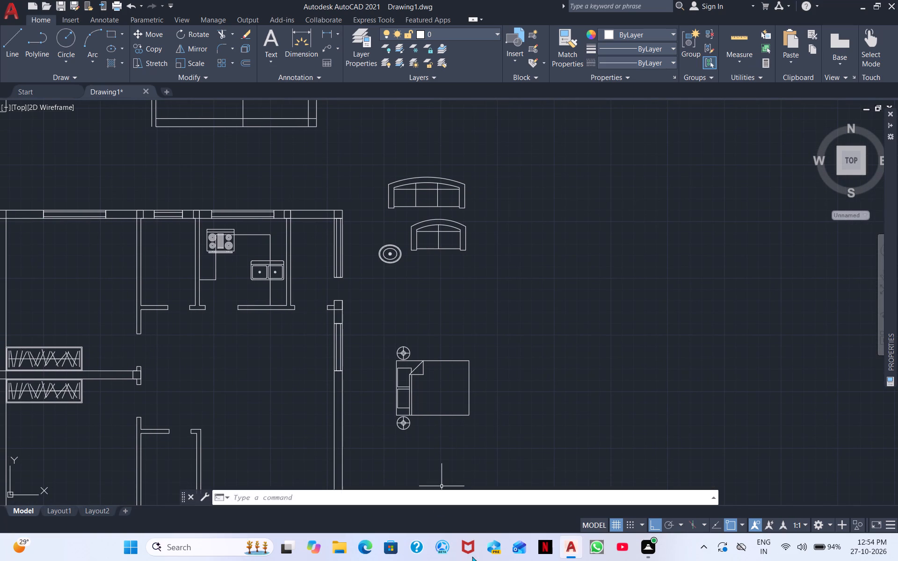
pyautogui.scroll(-2, 502, 544)
pyautogui.moveTo(508, 486); pyautogui.dragTo(459, 404, button='middle')
pyautogui.moveTo(396, 377); pyautogui.dragTo(375, 355)
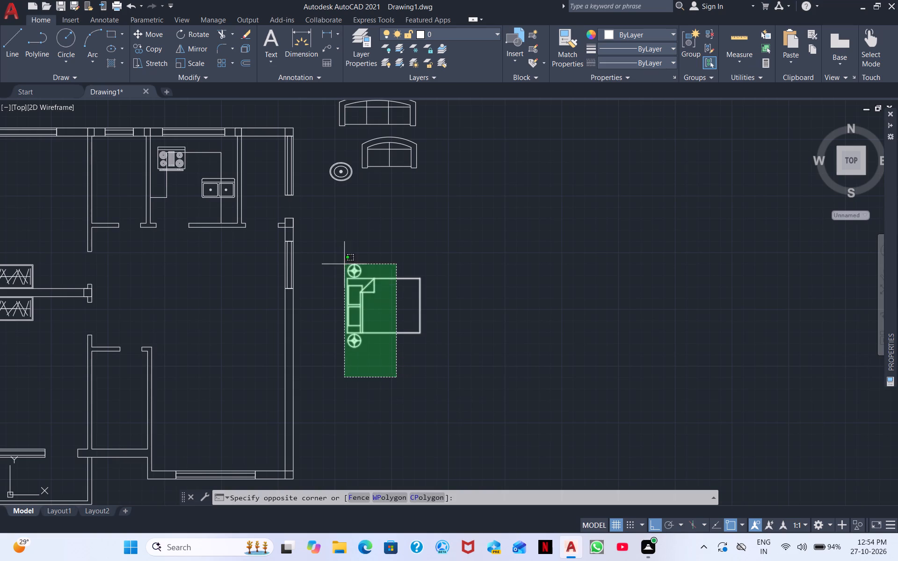
pyautogui.click(343, 263)
pyautogui.rightClick(439, 349)
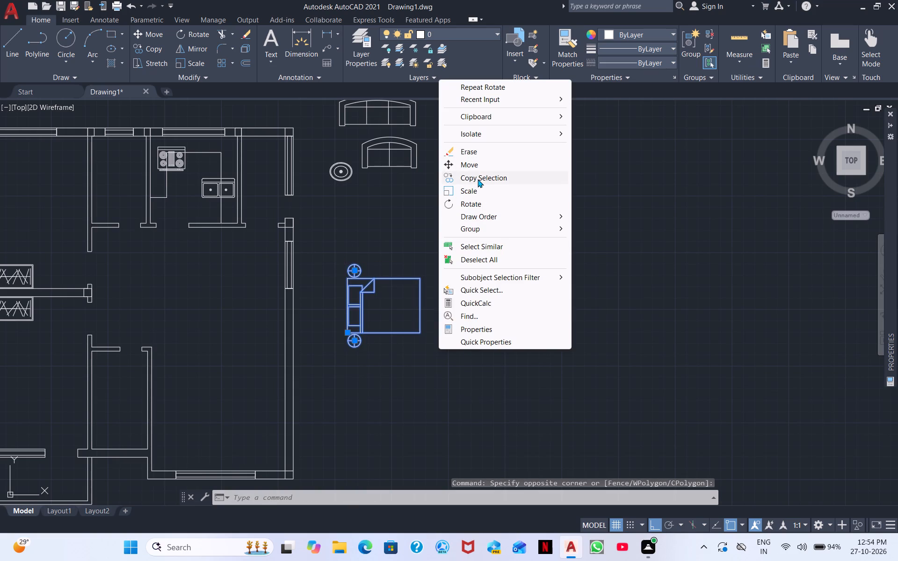
pyautogui.click(478, 179)
pyautogui.click(390, 317)
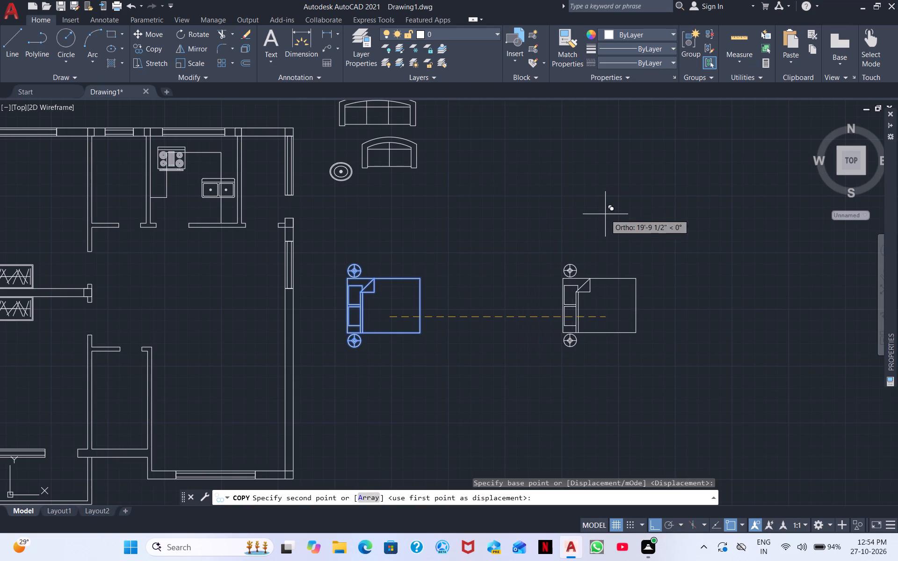
pyautogui.click(604, 217)
pyautogui.rightClick(548, 349)
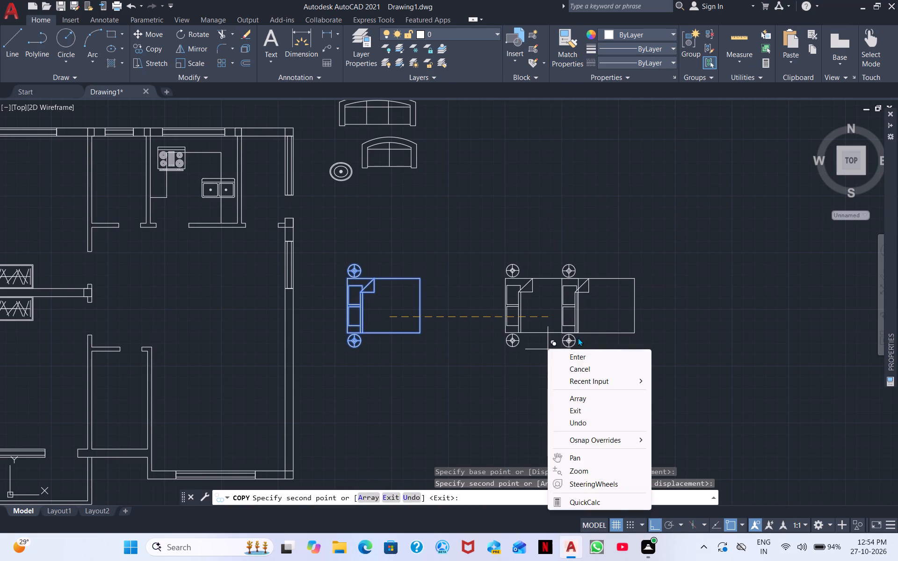
pyautogui.click(585, 356)
# Move the original bed set with Ortho off into the northwest bedroom, headboard against the west wall north of the wardrobe.
pyautogui.scroll(-2, 431, 324)
pyautogui.click(437, 345)
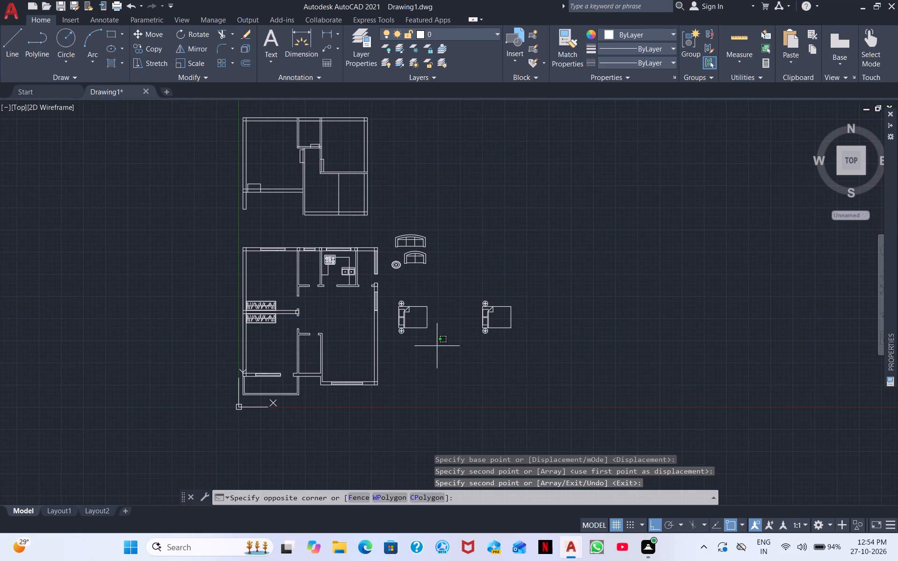
pyautogui.click(395, 303)
pyautogui.rightClick(396, 314)
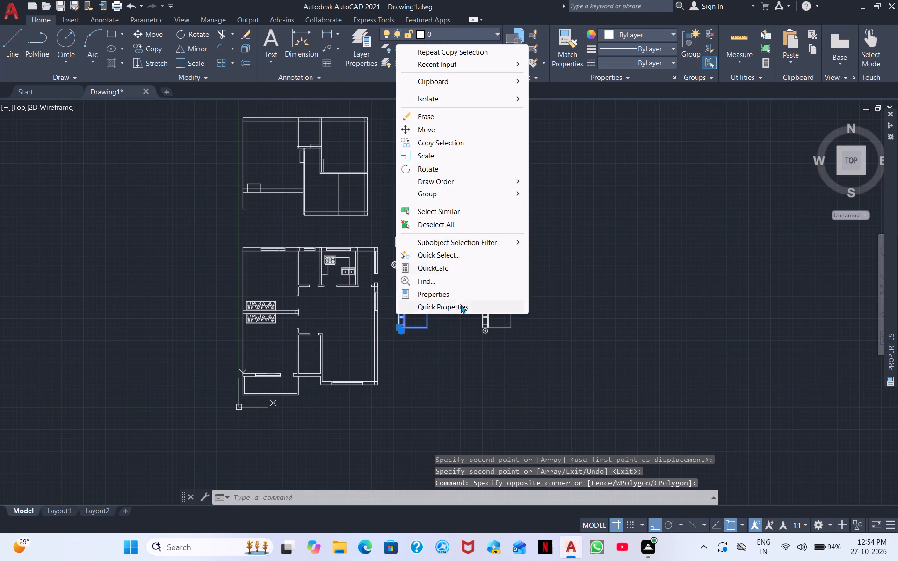
pyautogui.click(426, 132)
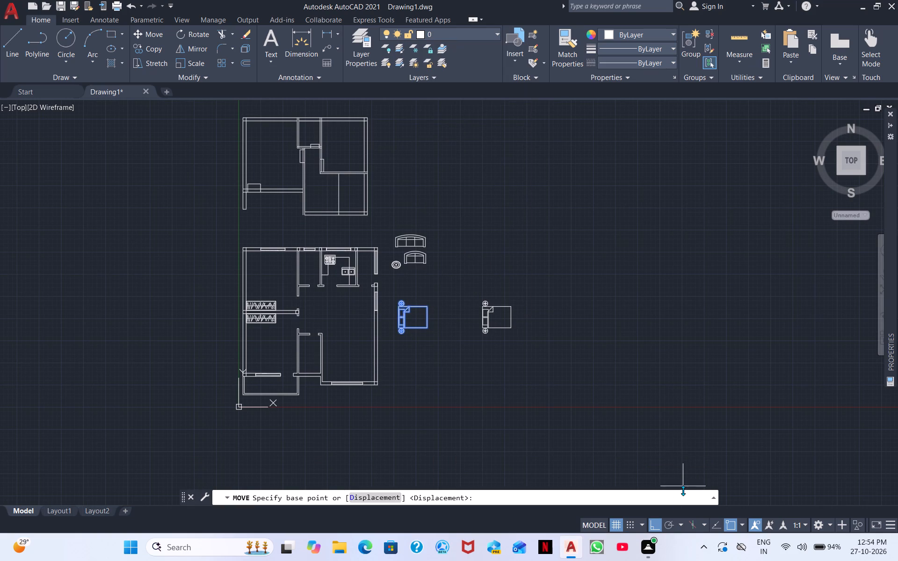
pyautogui.click(656, 525)
pyautogui.scroll(3, 411, 385)
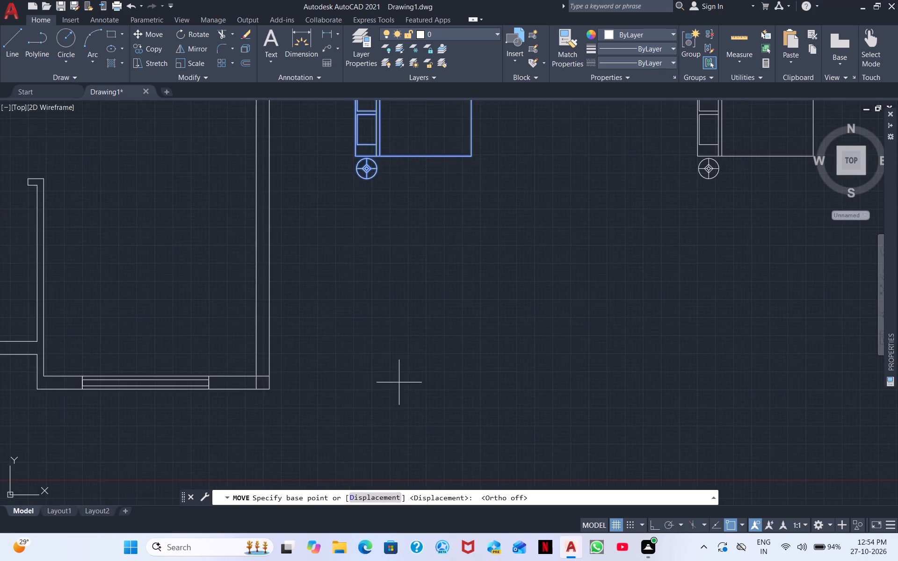
pyautogui.moveTo(376, 382); pyautogui.dragTo(536, 560, button='middle')
pyautogui.scroll(4, 516, 356)
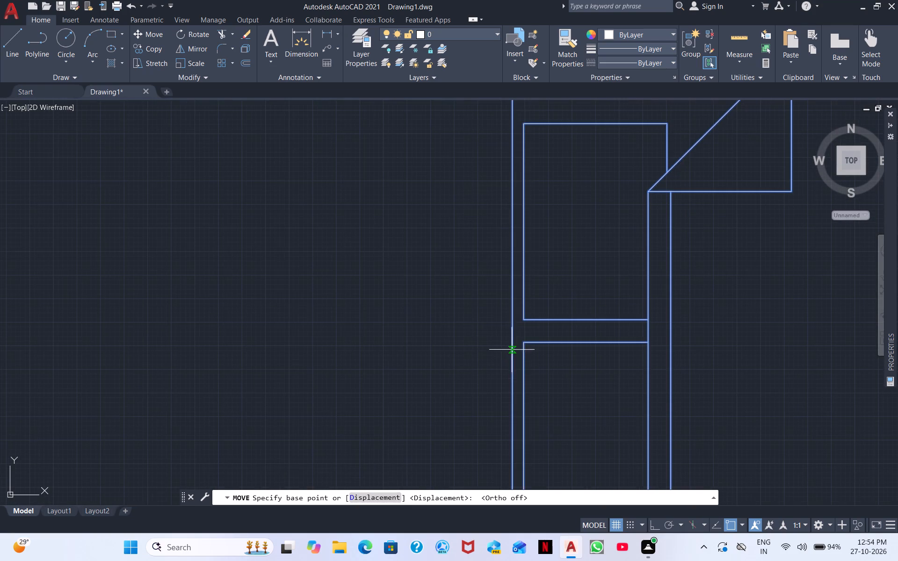
pyautogui.click(509, 330)
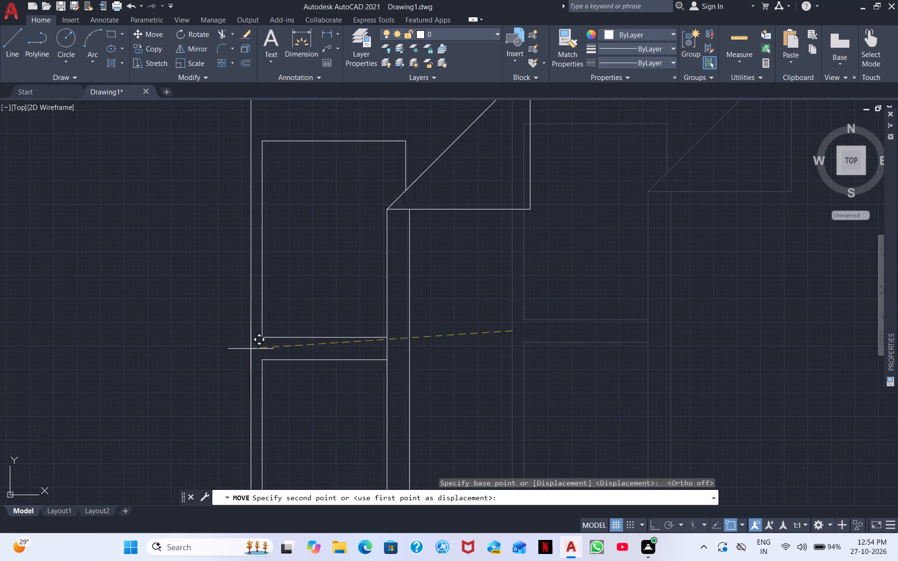
pyautogui.moveTo(242, 348); pyautogui.dragTo(535, 560, button='middle')
pyautogui.scroll(-2, 466, 517)
pyautogui.moveTo(339, 505); pyautogui.dragTo(517, 560, button='middle')
pyautogui.scroll(-1, 517, 560)
pyautogui.scroll(-3, 301, 418)
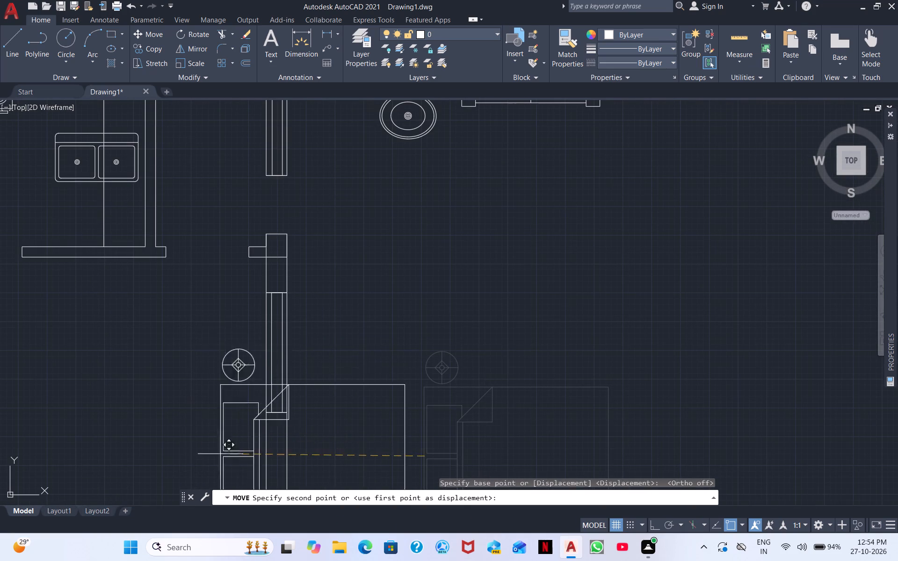
pyautogui.scroll(-2, 331, 408)
pyautogui.moveTo(0, 360); pyautogui.dragTo(320, 358, button='middle')
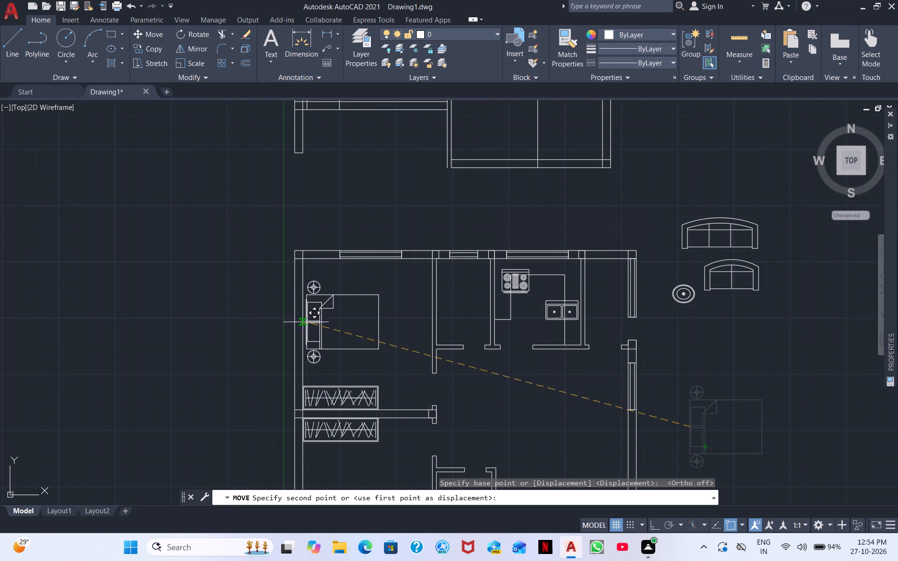
pyautogui.scroll(1, 299, 328)
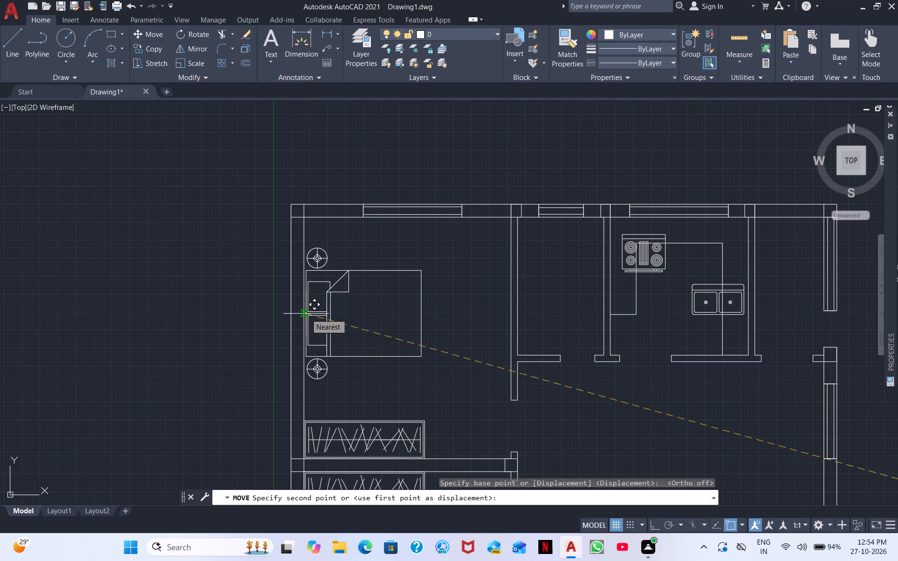
pyautogui.click(307, 313)
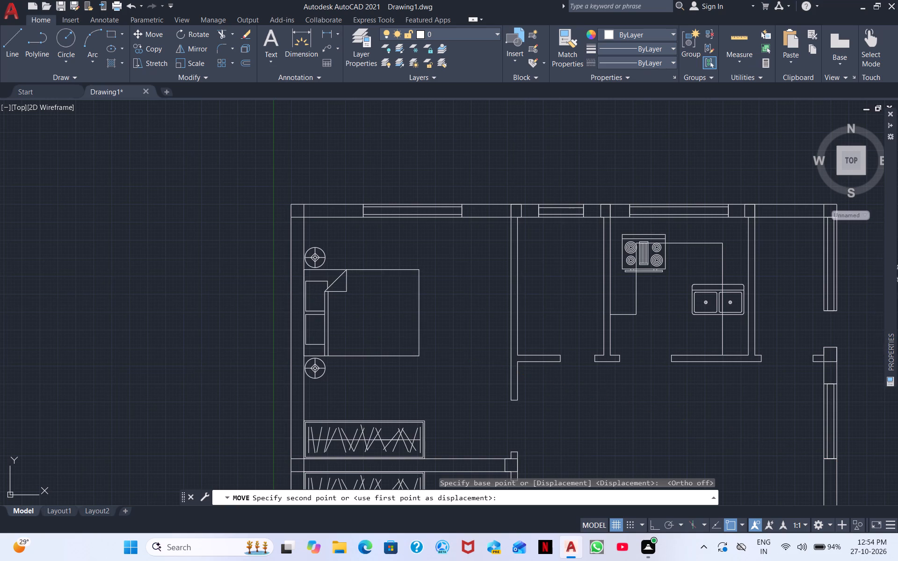
# Copy the northwest bedroom's bed set with Ortho on about 17' south along the west wall, into the southwest bedroom below its wardrobe.
pyautogui.click(365, 376)
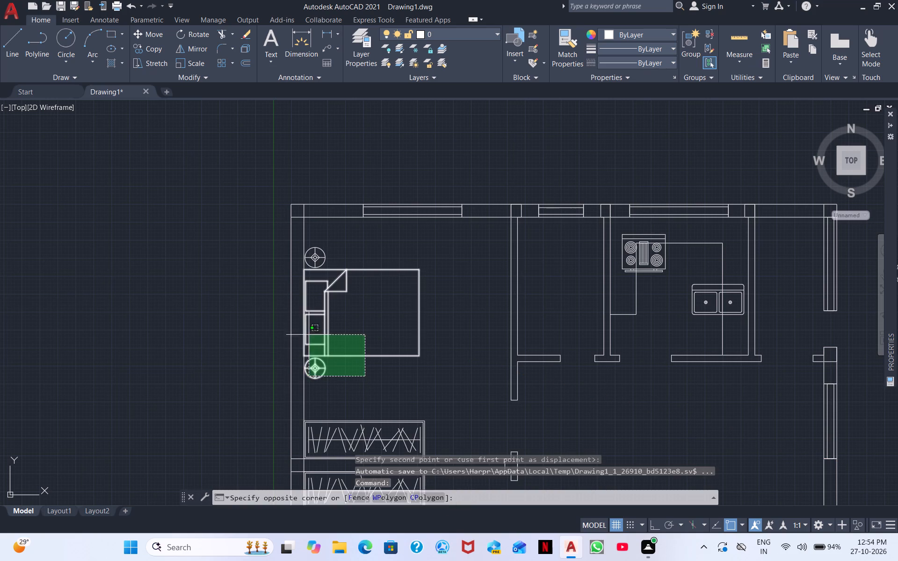
pyautogui.click(312, 254)
pyautogui.scroll(-3, 361, 323)
pyautogui.moveTo(386, 362); pyautogui.dragTo(359, 297, button='middle')
pyautogui.rightClick(358, 328)
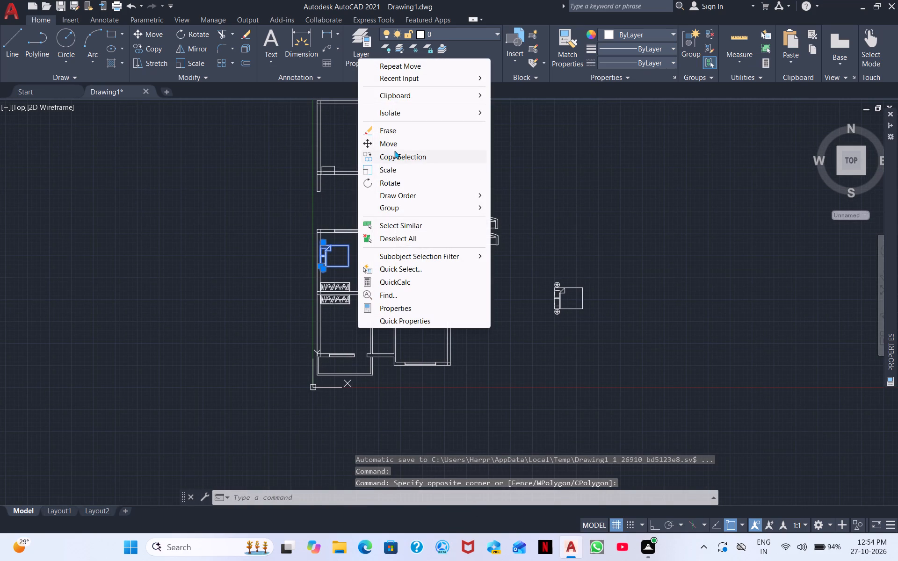
pyautogui.click(396, 154)
pyautogui.scroll(3, 359, 189)
pyautogui.moveTo(267, 360); pyautogui.dragTo(431, 231, button='middle')
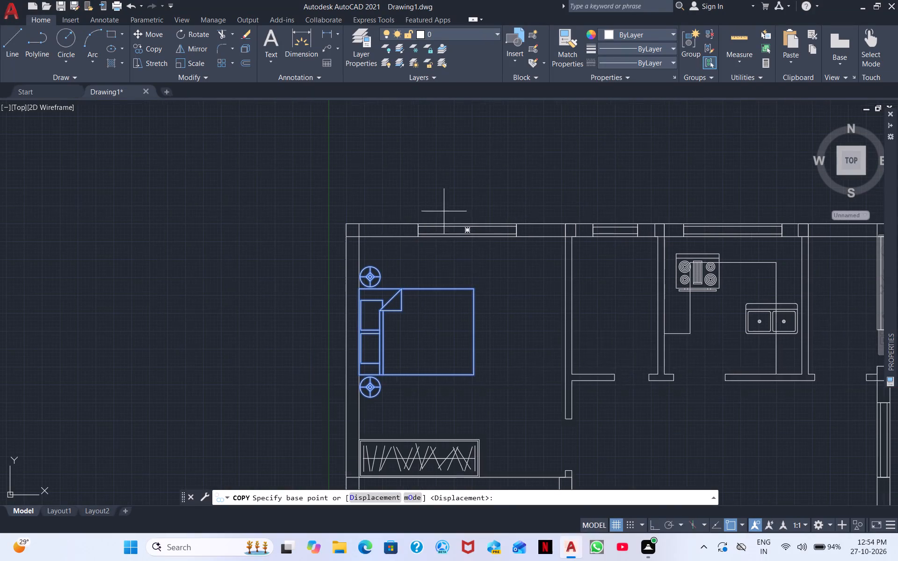
pyautogui.scroll(3, 355, 330)
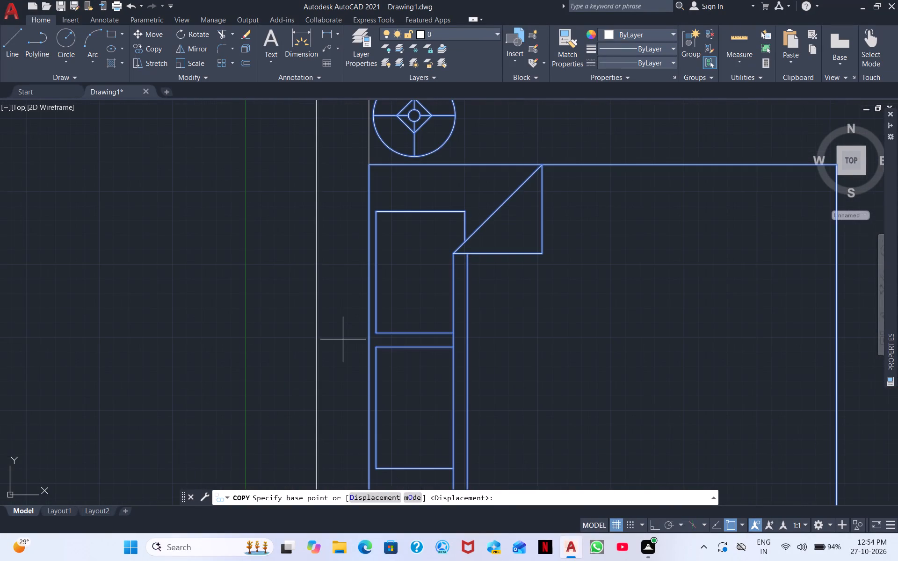
pyautogui.click(372, 337)
pyautogui.scroll(-4, 376, 477)
pyautogui.moveTo(381, 470); pyautogui.dragTo(365, 249, button='middle')
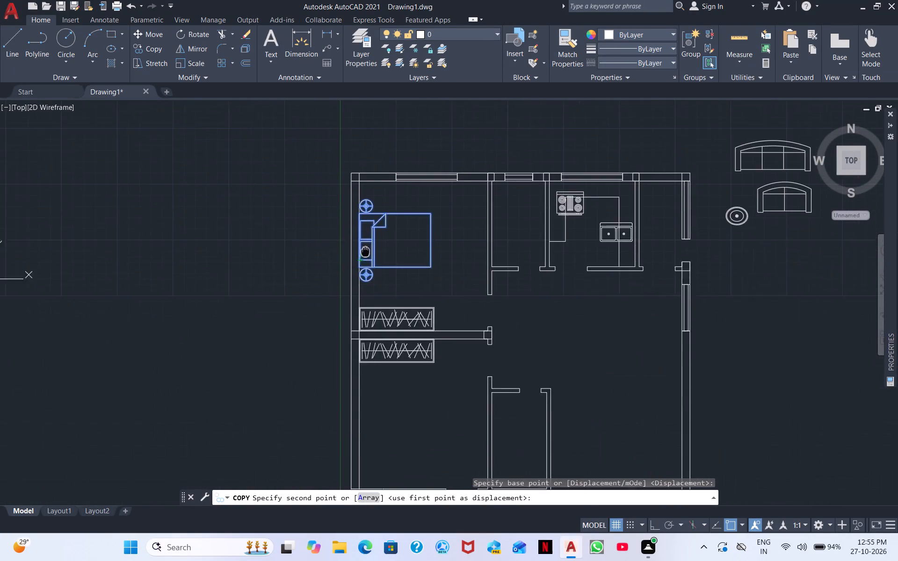
pyautogui.moveTo(365, 249); pyautogui.dragTo(365, 246, button='middle')
pyautogui.scroll(-1, 375, 331)
pyautogui.scroll(2, 367, 382)
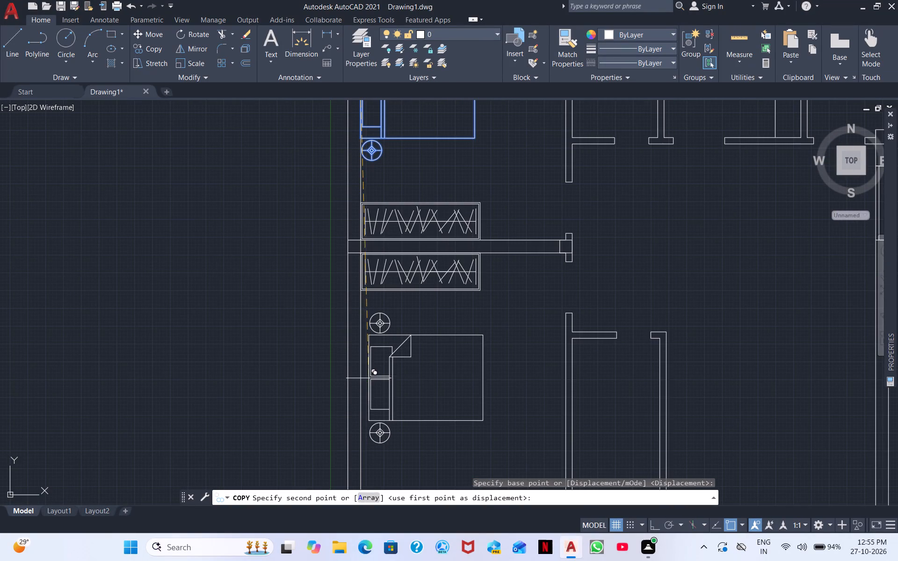
pyautogui.click(658, 523)
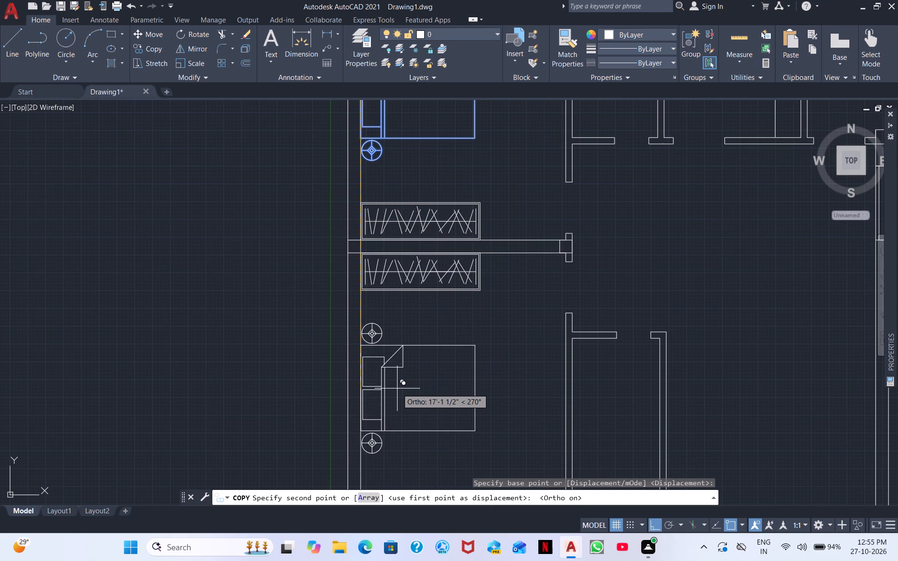
pyautogui.moveTo(397, 388); pyautogui.dragTo(384, 307, button='middle')
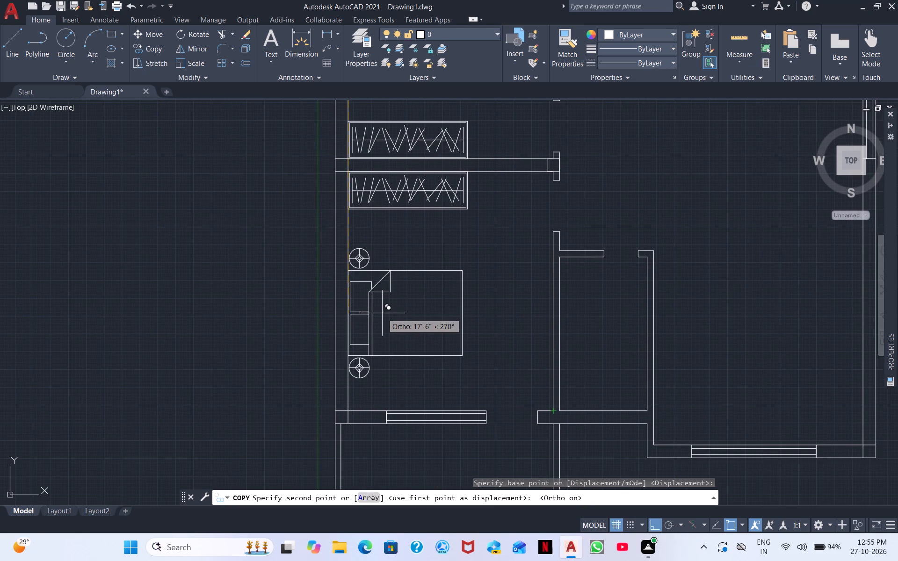
pyautogui.click(350, 303)
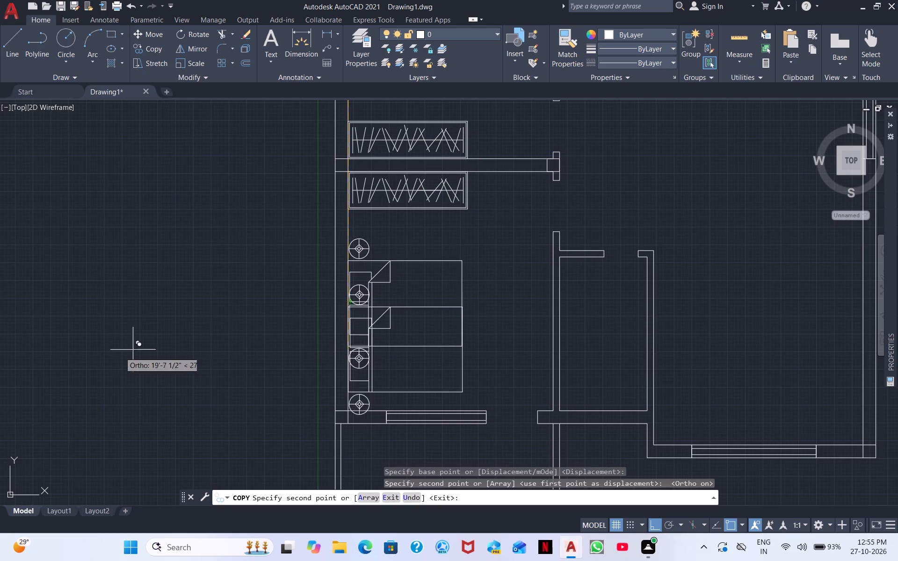
pyautogui.rightClick(66, 358)
pyautogui.click(90, 366)
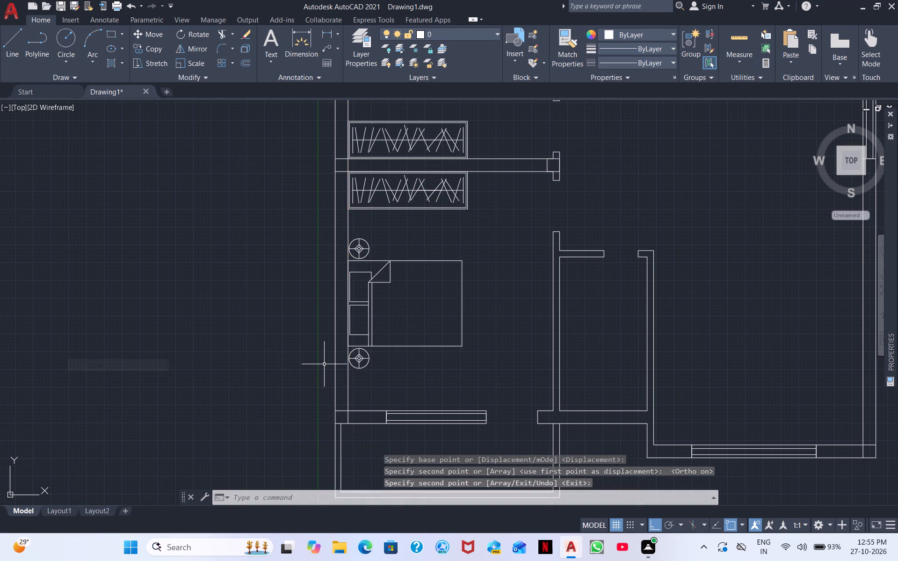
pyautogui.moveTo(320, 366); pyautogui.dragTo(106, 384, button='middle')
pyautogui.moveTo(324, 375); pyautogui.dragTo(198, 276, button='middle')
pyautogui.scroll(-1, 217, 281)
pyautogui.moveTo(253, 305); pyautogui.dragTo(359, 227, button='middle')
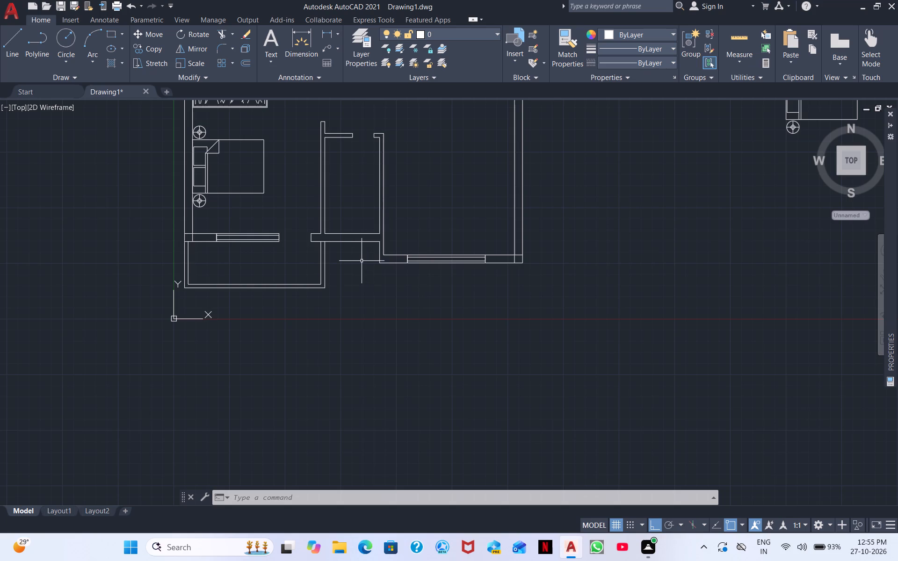
# Rotate the oval washbasin outside the plan a quarter turn counterclockwise about a point on its south edge.
pyautogui.moveTo(485, 304); pyautogui.dragTo(389, 412, button='middle')
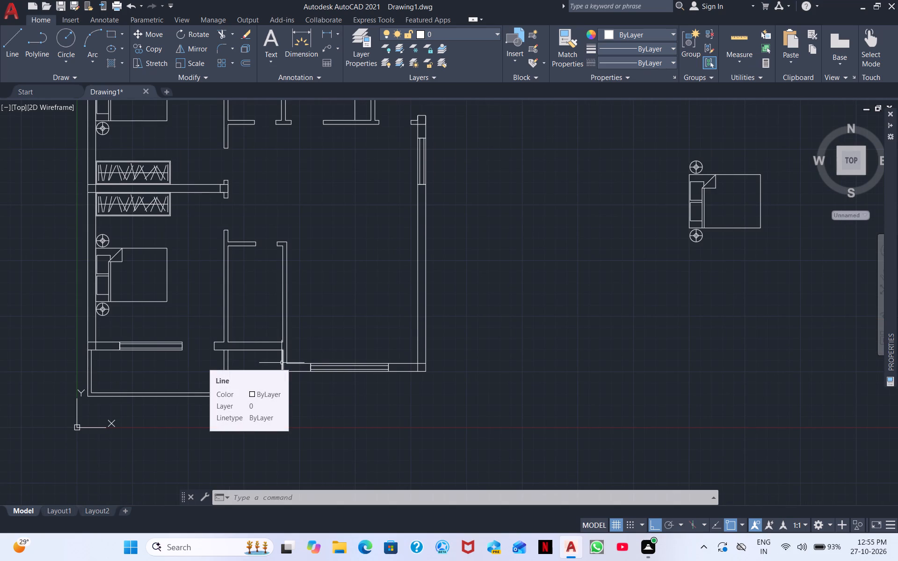
pyautogui.moveTo(461, 243); pyautogui.dragTo(435, 400, button='middle')
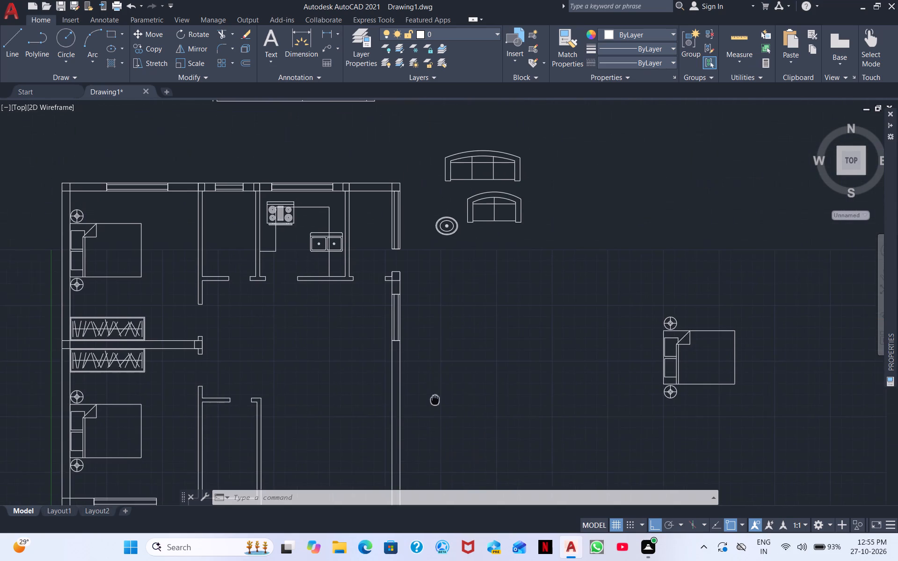
pyautogui.moveTo(435, 400); pyautogui.dragTo(435, 402, button='middle')
pyautogui.moveTo(449, 253); pyautogui.dragTo(449, 248)
pyautogui.click(435, 219)
pyautogui.rightClick(463, 322)
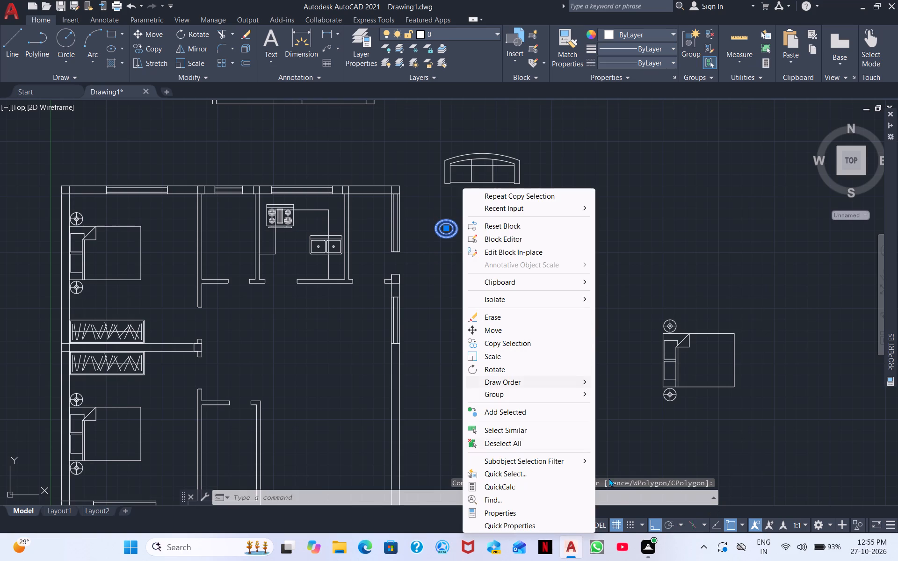
pyautogui.click(487, 366)
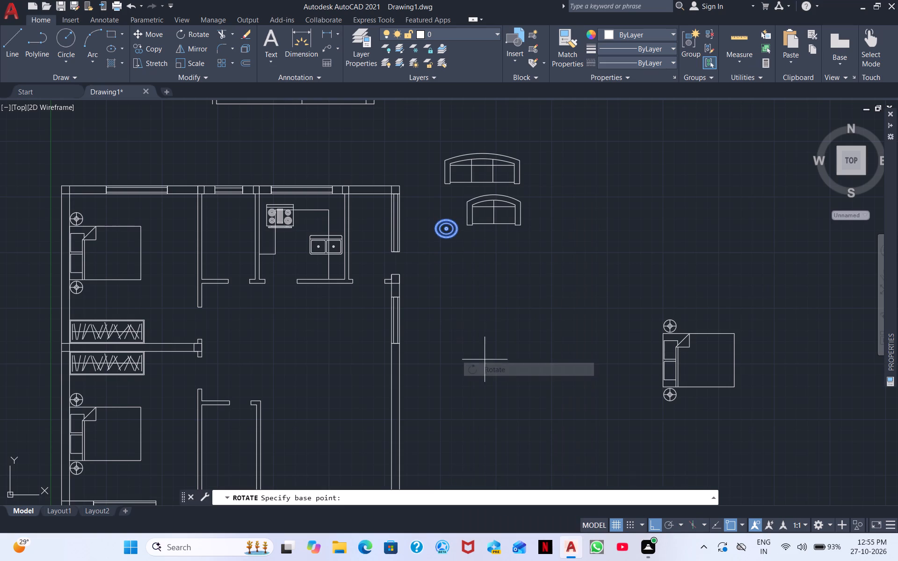
pyautogui.click(448, 245)
pyautogui.click(442, 195)
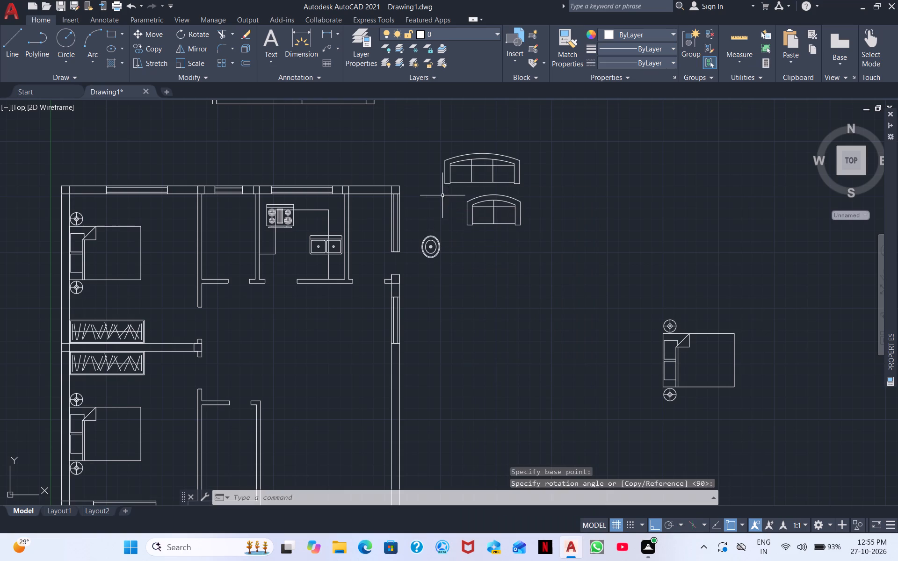
# Copy the rotated washbasin with Ortho off into the south bathroom's northwest corner and the north bathroom's southwest corner.
pyautogui.click(461, 283)
pyautogui.click(429, 232)
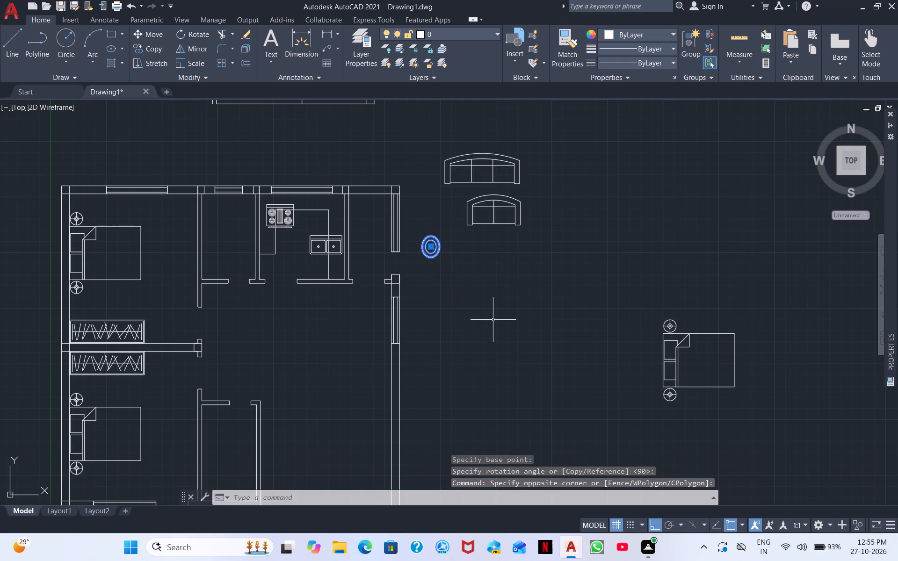
pyautogui.rightClick(495, 323)
pyautogui.click(538, 347)
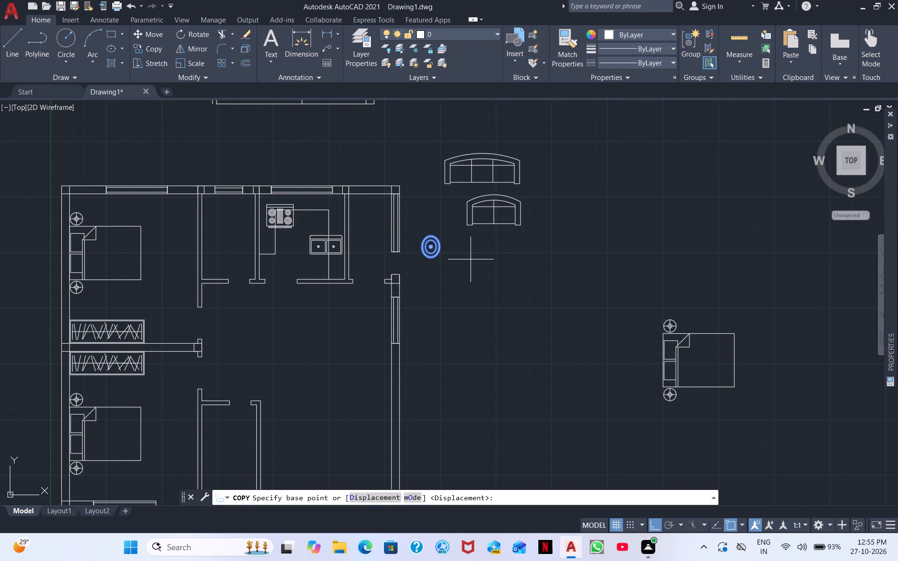
pyautogui.click(433, 249)
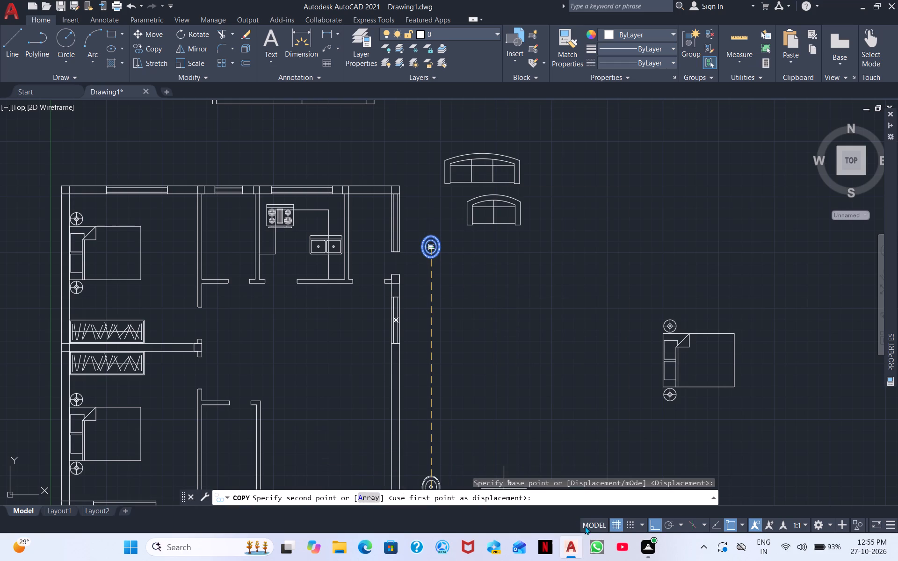
pyautogui.click(654, 524)
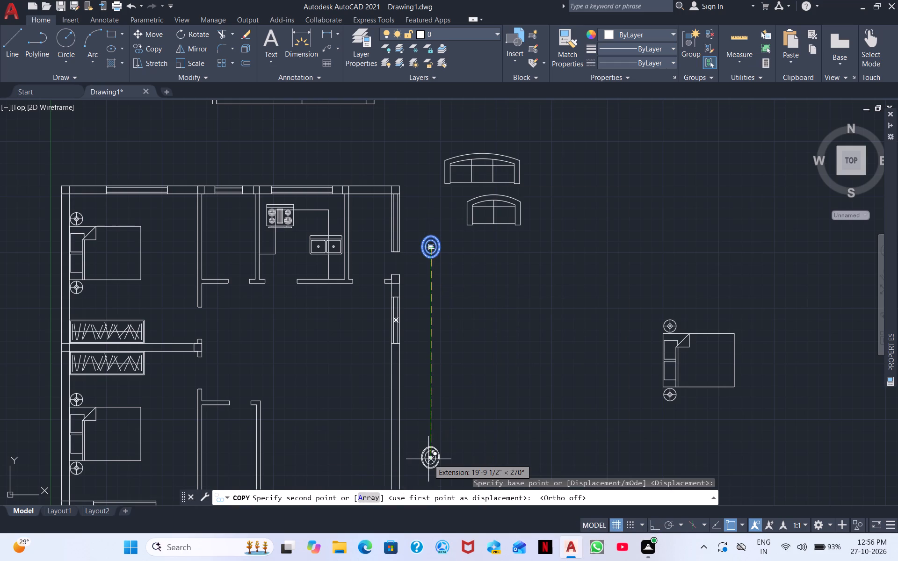
pyautogui.moveTo(427, 459); pyautogui.dragTo(478, 410, button='middle')
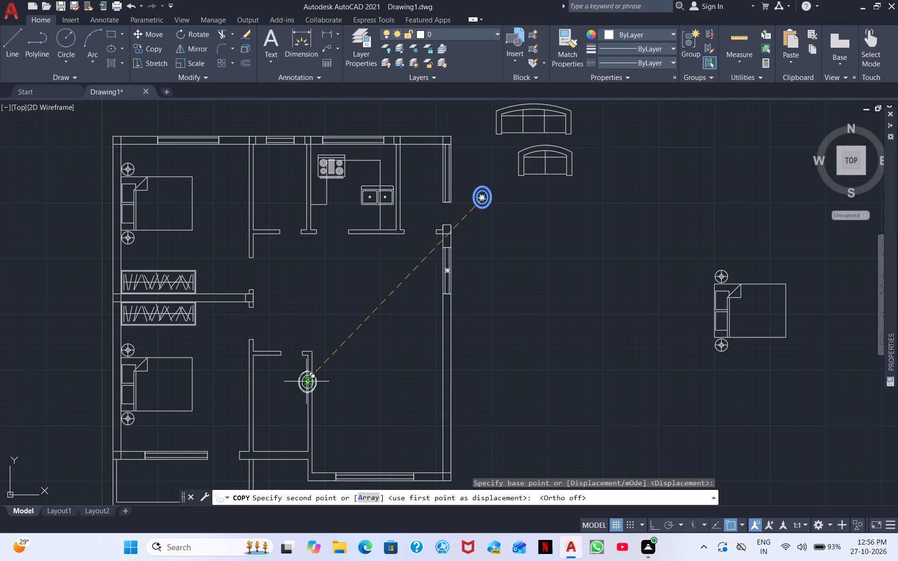
pyautogui.scroll(3, 260, 375)
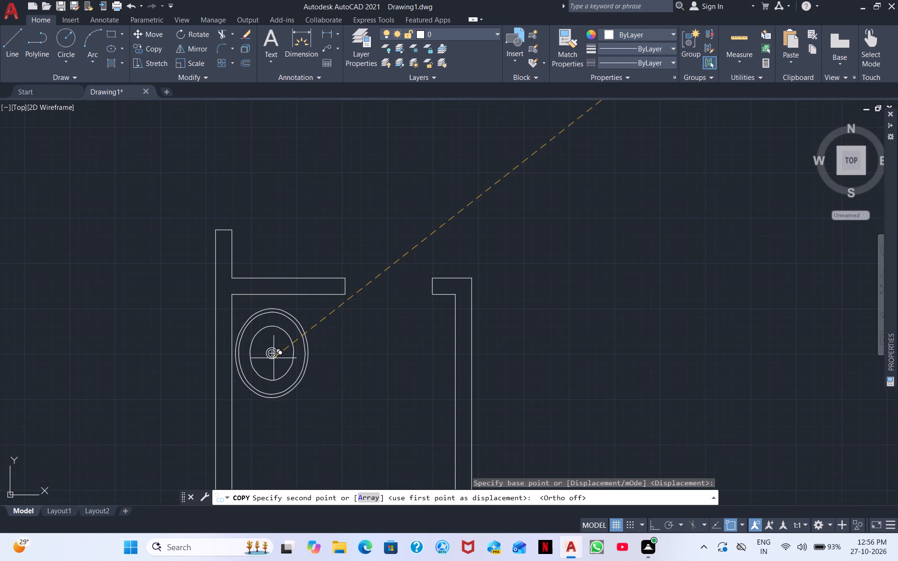
pyautogui.click(274, 358)
pyautogui.moveTo(319, 274); pyautogui.dragTo(374, 552, button='middle')
pyautogui.scroll(-3, 374, 552)
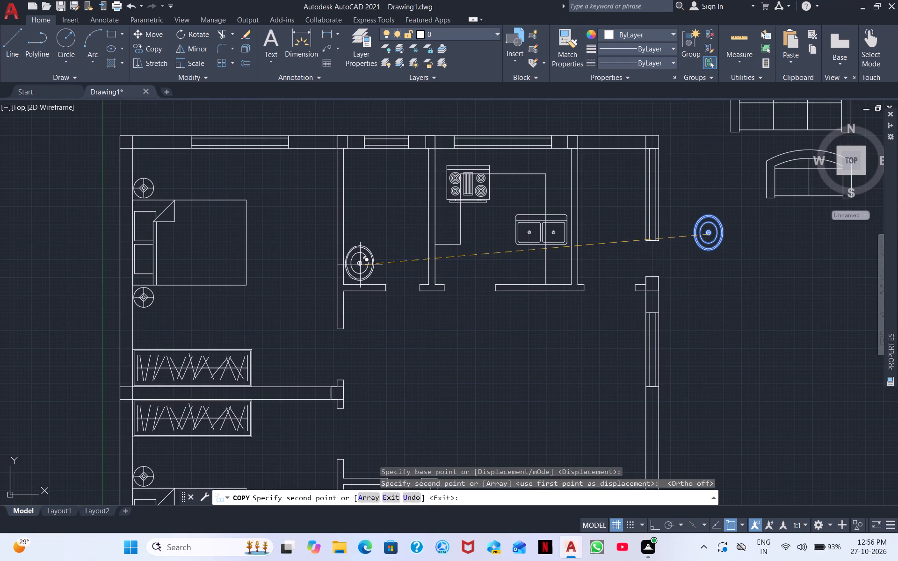
pyautogui.click(362, 266)
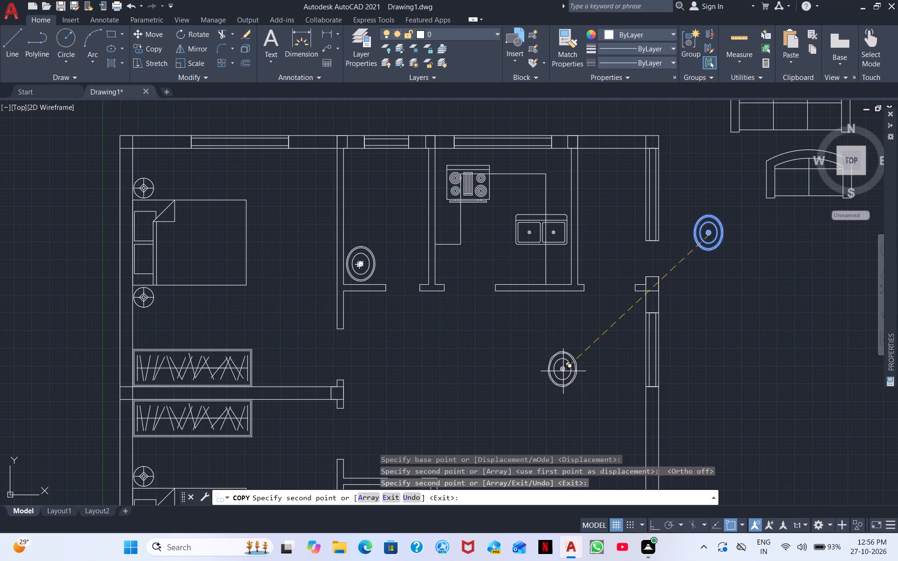
pyautogui.rightClick(563, 371)
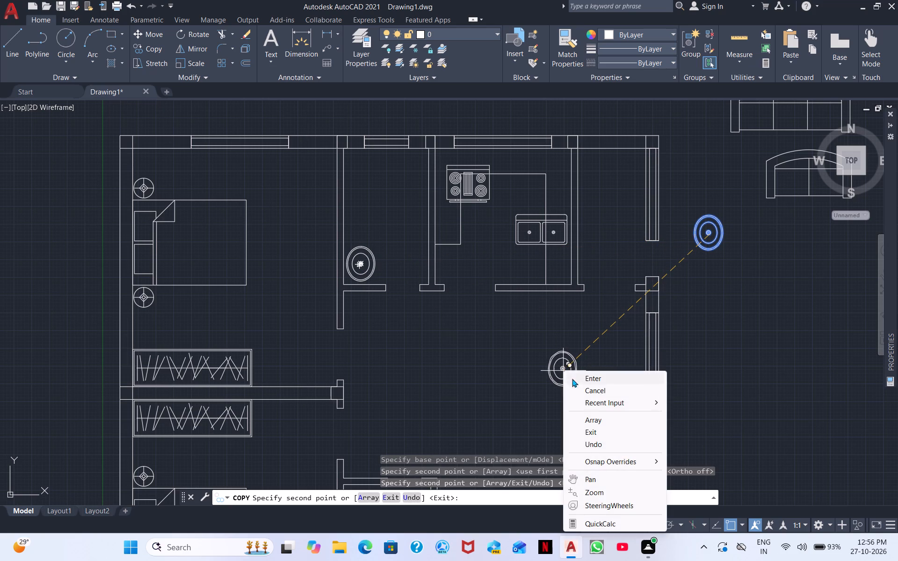
pyautogui.click(593, 395)
# Rotate the kitchen stove with Ortho on a quarter turn counterclockwise about its southeast corner, so its front faces east.
pyautogui.scroll(-1, 467, 362)
pyautogui.moveTo(435, 363); pyautogui.dragTo(438, 392, button='middle')
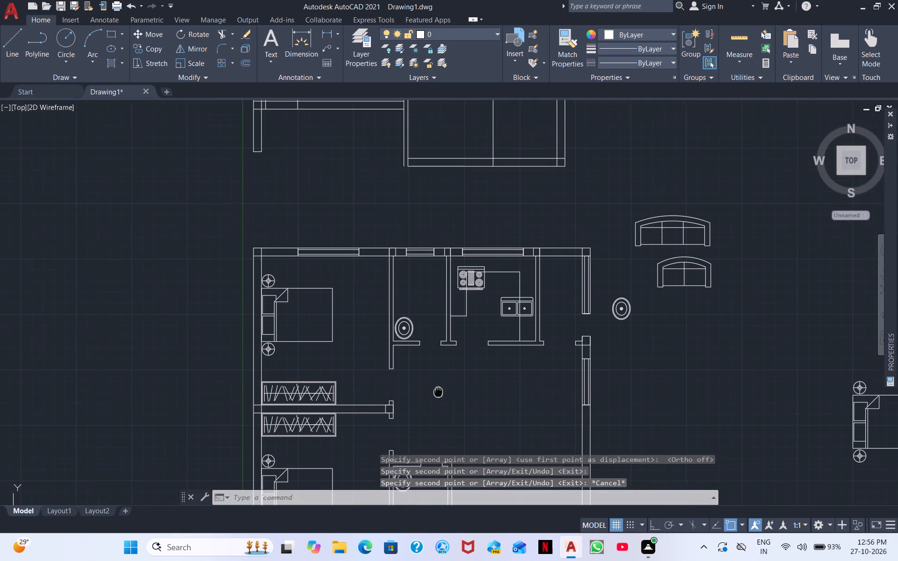
pyautogui.moveTo(438, 392); pyautogui.dragTo(440, 405, button='middle')
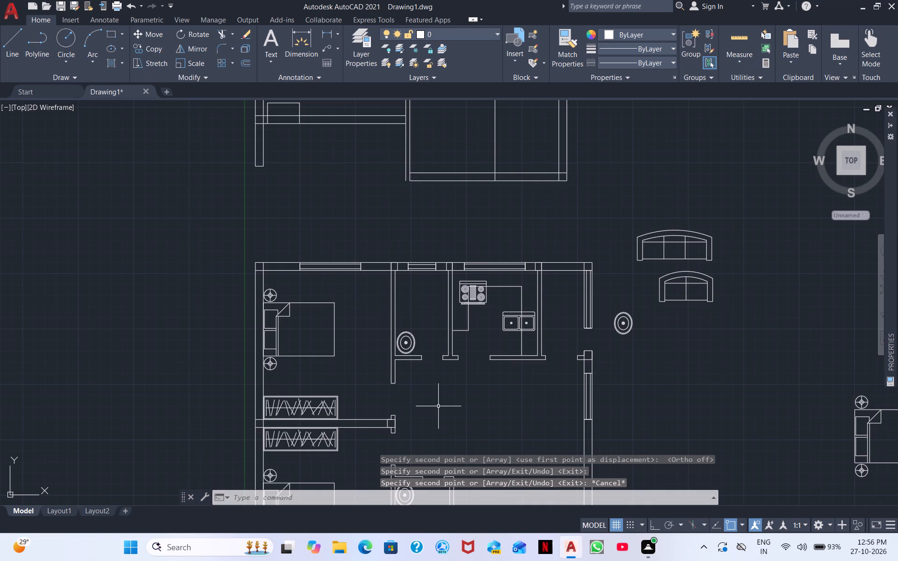
pyautogui.scroll(2, 468, 374)
pyautogui.moveTo(485, 299); pyautogui.dragTo(426, 471, button='middle')
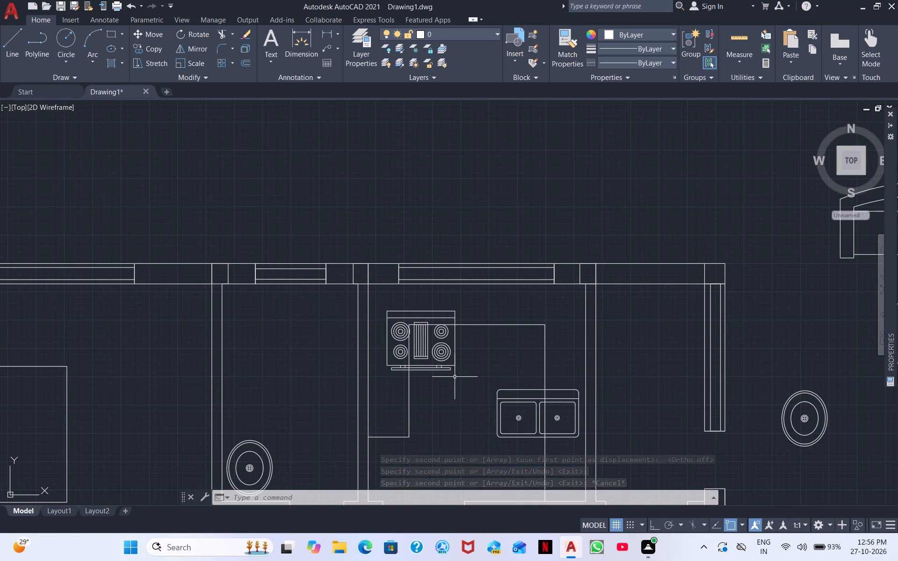
pyautogui.click(455, 377)
pyautogui.click(436, 354)
pyautogui.rightClick(444, 385)
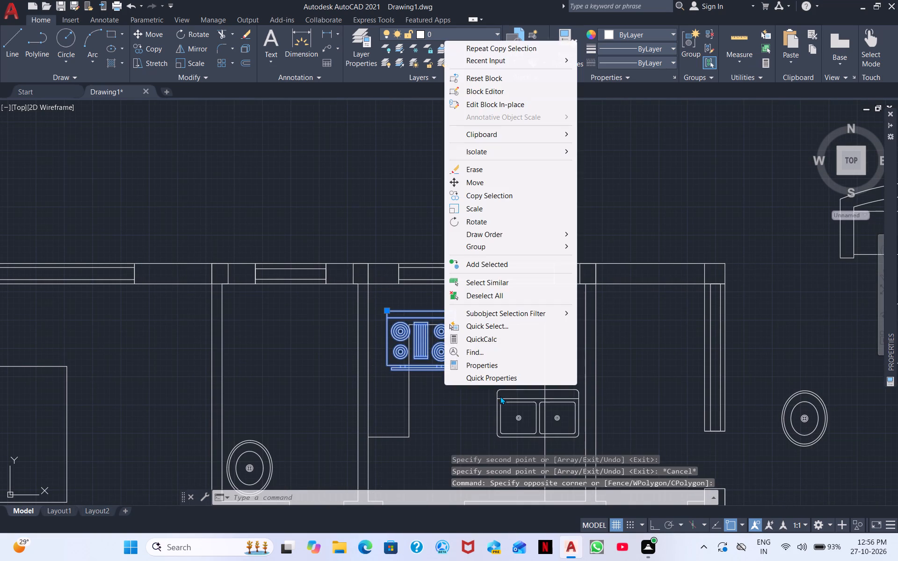
pyautogui.click(490, 222)
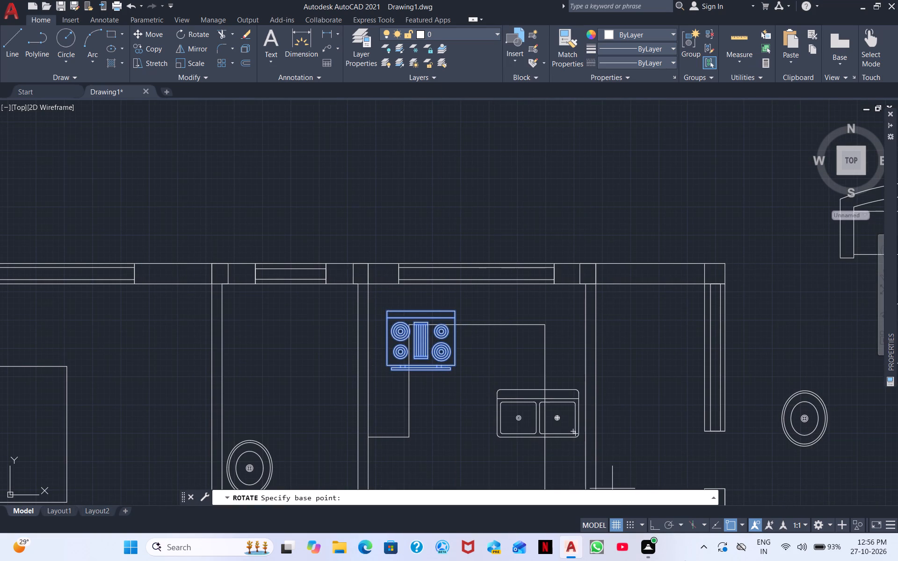
pyautogui.click(654, 525)
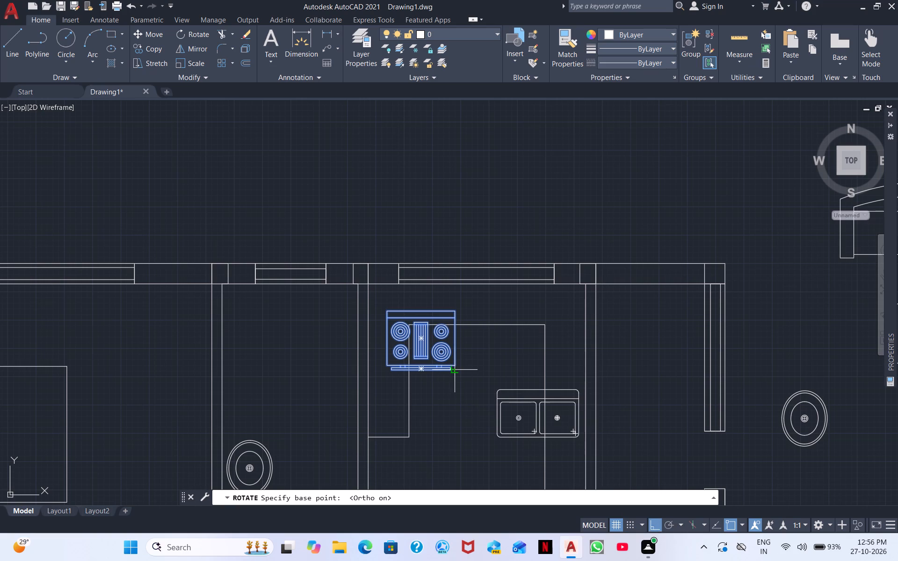
pyautogui.scroll(2, 453, 362)
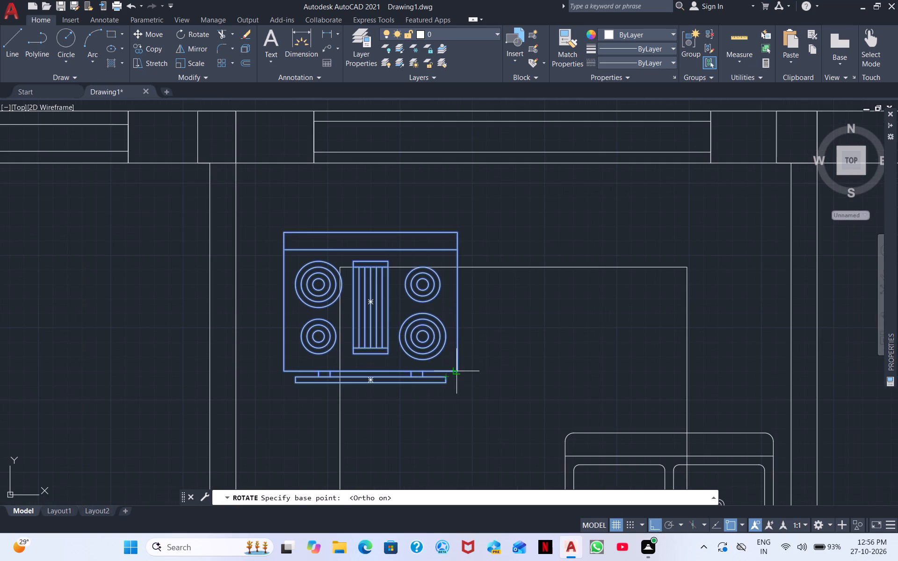
pyautogui.click(456, 373)
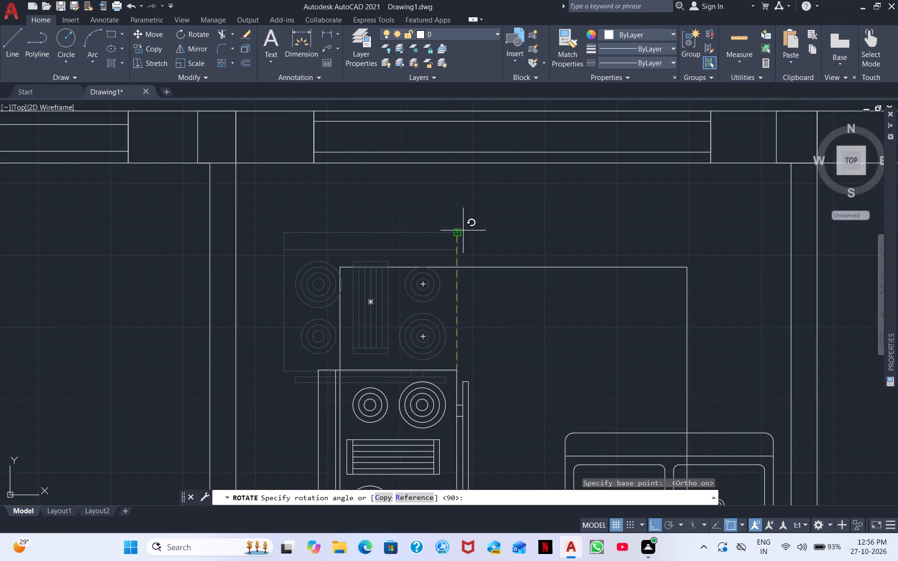
pyautogui.click(471, 203)
# Move the rotated stove with Ortho off onto the kitchen's west counter, its back flush against the west wall.
pyautogui.scroll(-1, 438, 436)
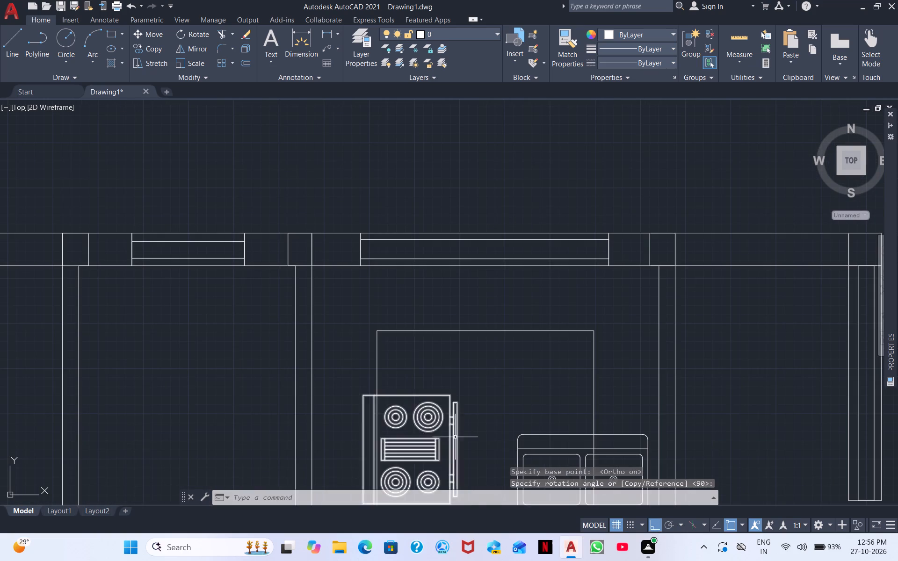
pyautogui.click(459, 439)
pyautogui.scroll(-1, 454, 431)
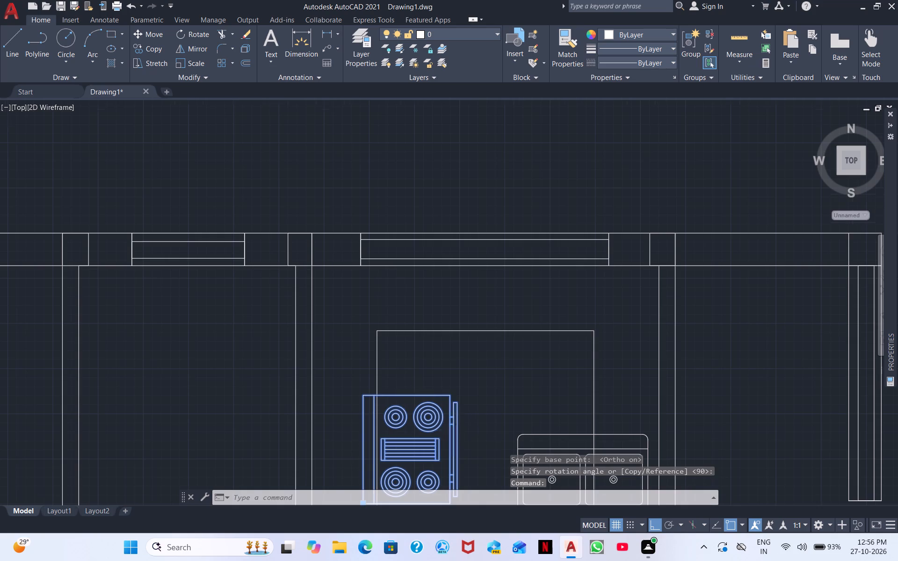
pyautogui.scroll(-1, 454, 431)
pyautogui.rightClick(461, 426)
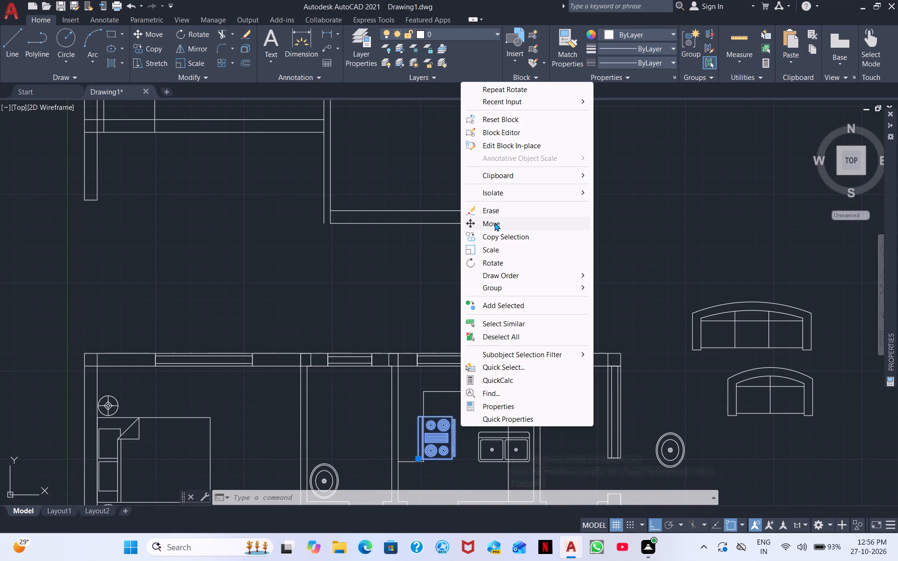
pyautogui.click(494, 223)
pyautogui.click(438, 437)
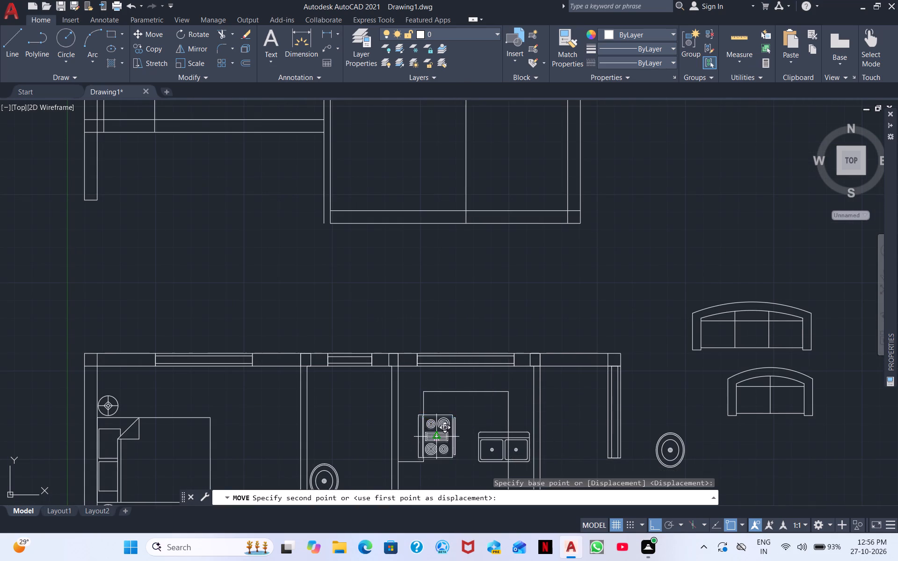
pyautogui.scroll(4, 406, 432)
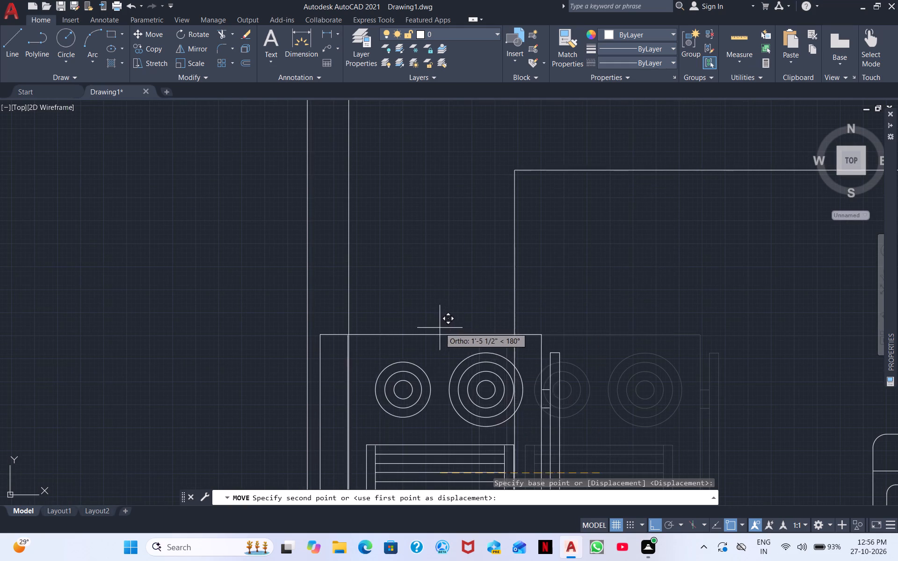
pyautogui.click(653, 525)
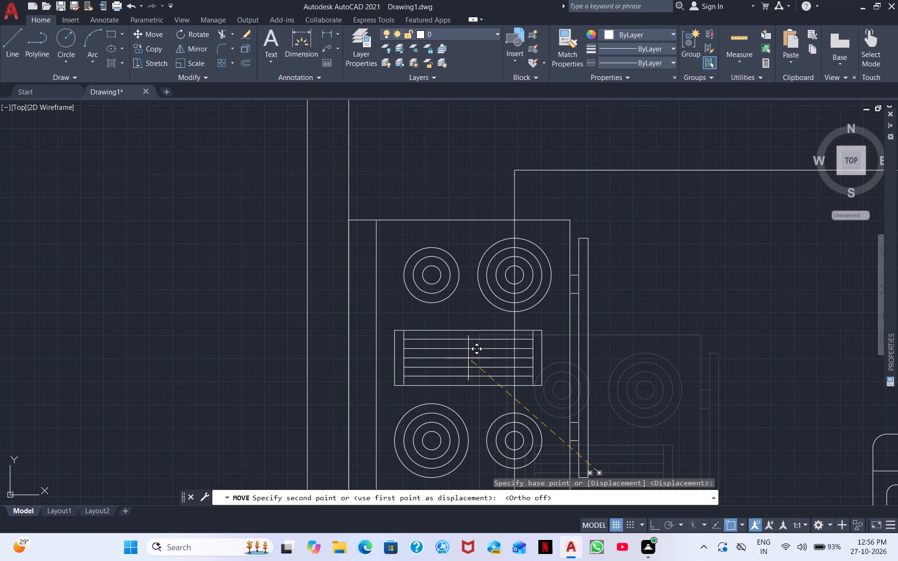
pyautogui.click(468, 358)
pyautogui.scroll(-2, 464, 364)
pyautogui.moveTo(465, 395); pyautogui.dragTo(455, 348, button='middle')
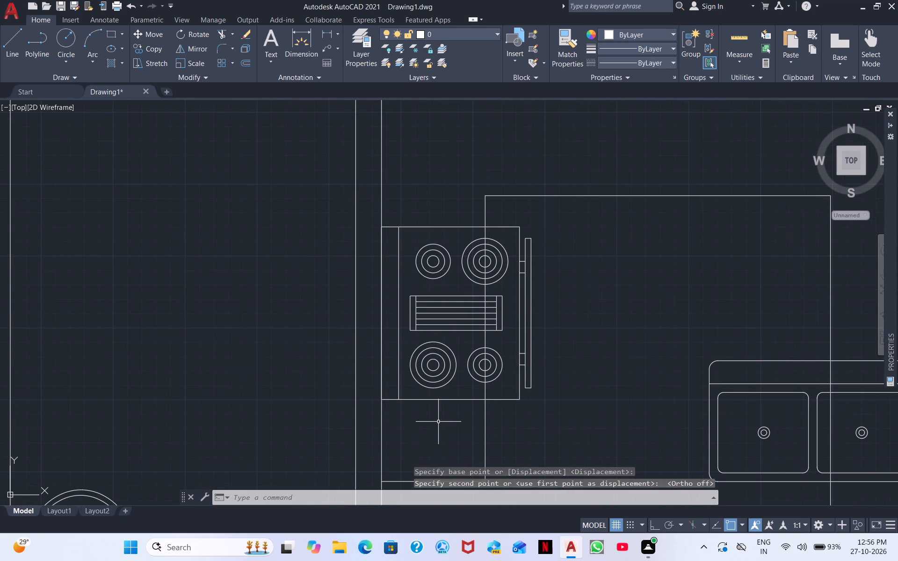
# Scale the stove down freehand about its southwest corner so it fits within the depth of the west counter.
pyautogui.click(453, 445)
pyautogui.click(414, 363)
pyautogui.rightClick(508, 361)
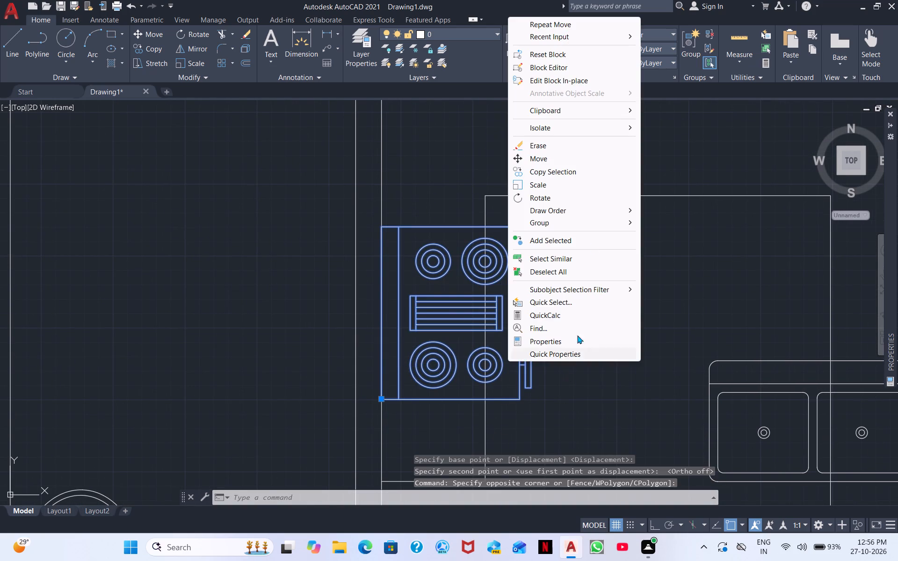
pyautogui.click(532, 185)
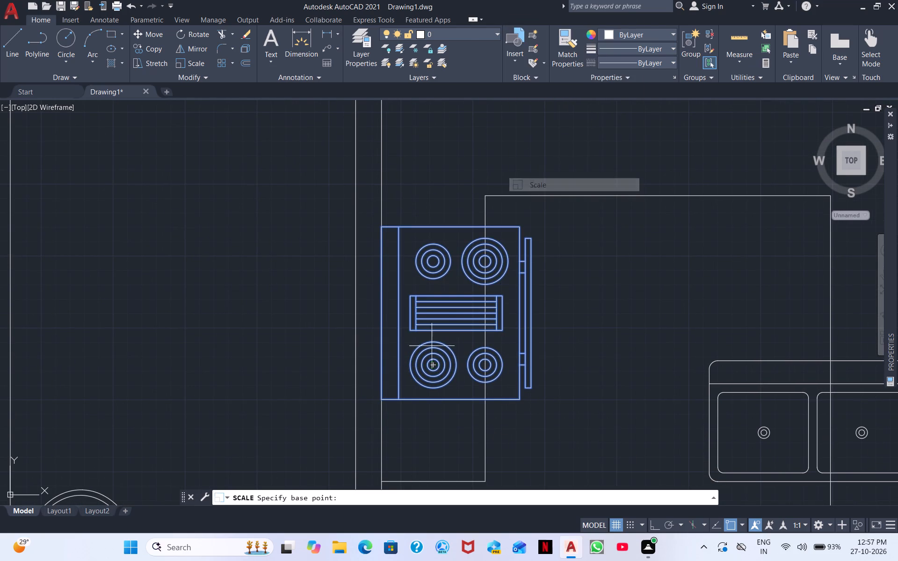
pyautogui.click(384, 400)
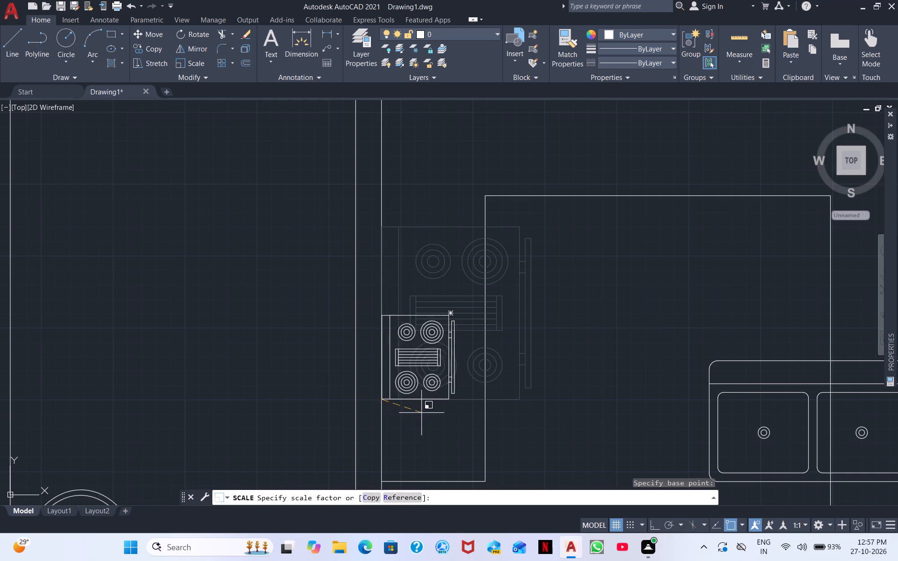
pyautogui.click(436, 412)
# Move the double-bowl kitchen sink off the east counter line into the open floor between the kitchen counters.
pyautogui.scroll(-1, 437, 402)
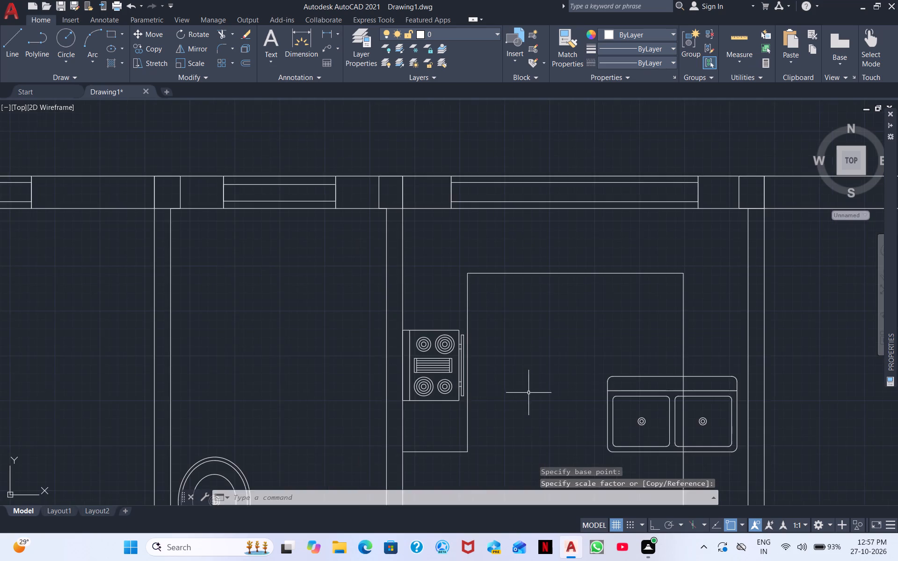
pyautogui.moveTo(517, 392); pyautogui.dragTo(379, 364, button='middle')
pyautogui.moveTo(503, 431); pyautogui.dragTo(465, 381)
pyautogui.click(438, 354)
pyautogui.rightClick(428, 368)
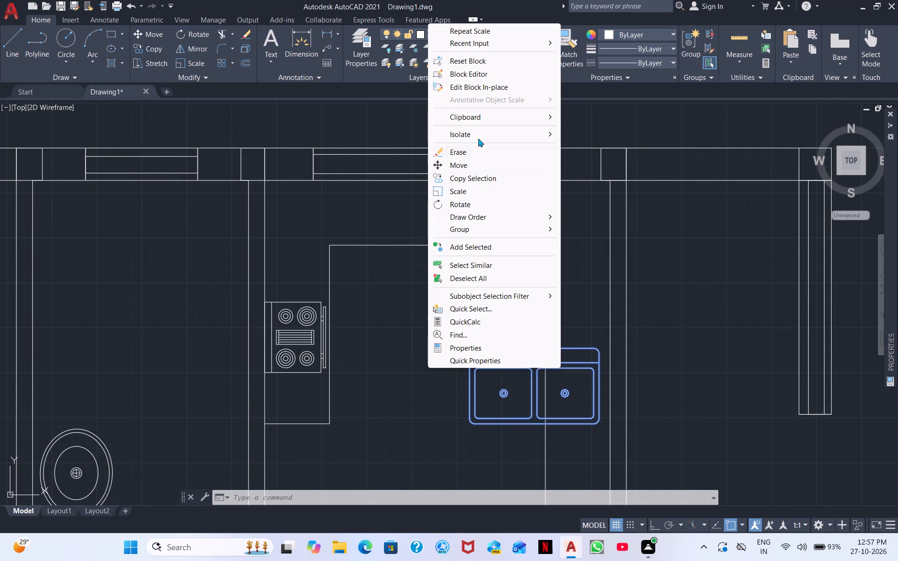
pyautogui.click(464, 166)
pyautogui.click(524, 383)
pyautogui.click(449, 371)
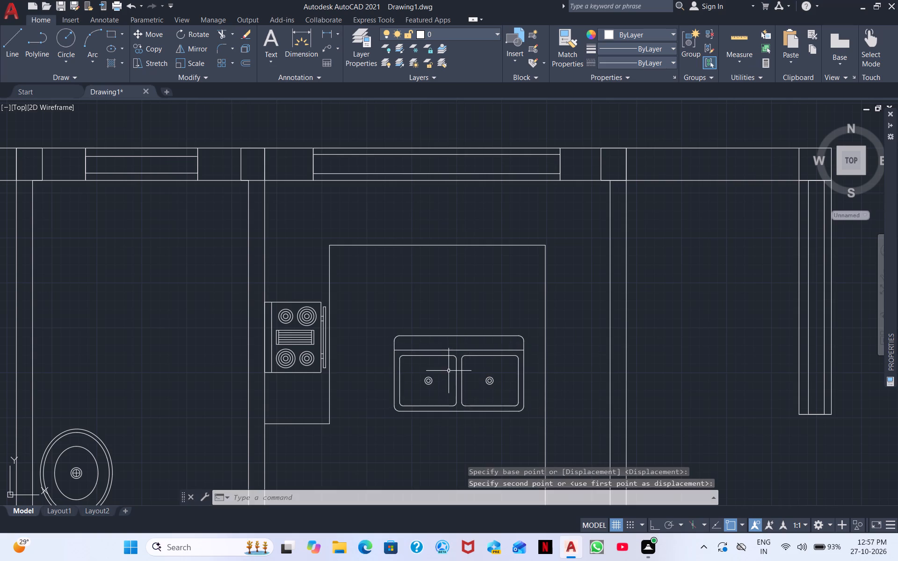
# Rotate the kitchen sink with Ortho on a quarter turn clockwise about its southeast corner, so its back faces east.
pyautogui.click(475, 425)
pyautogui.click(405, 330)
pyautogui.rightClick(423, 375)
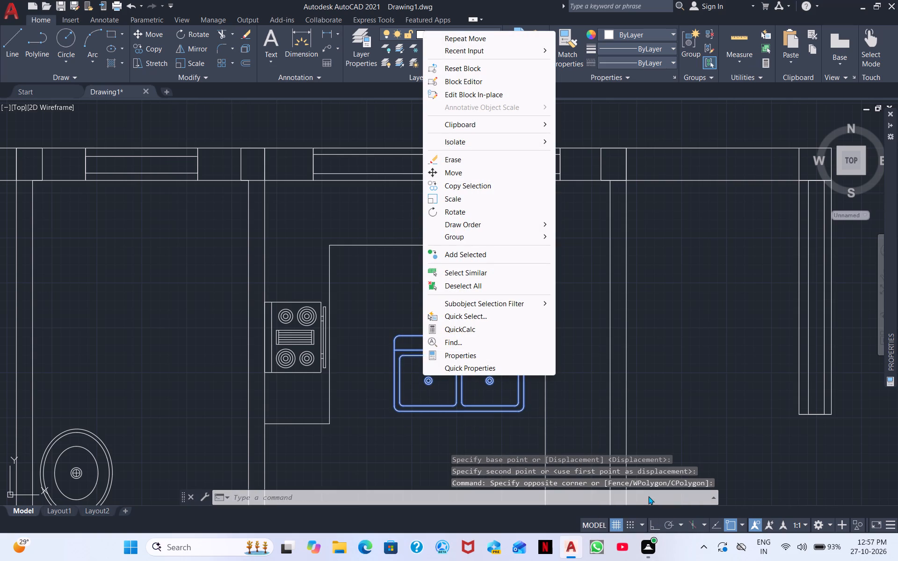
pyautogui.click(656, 525)
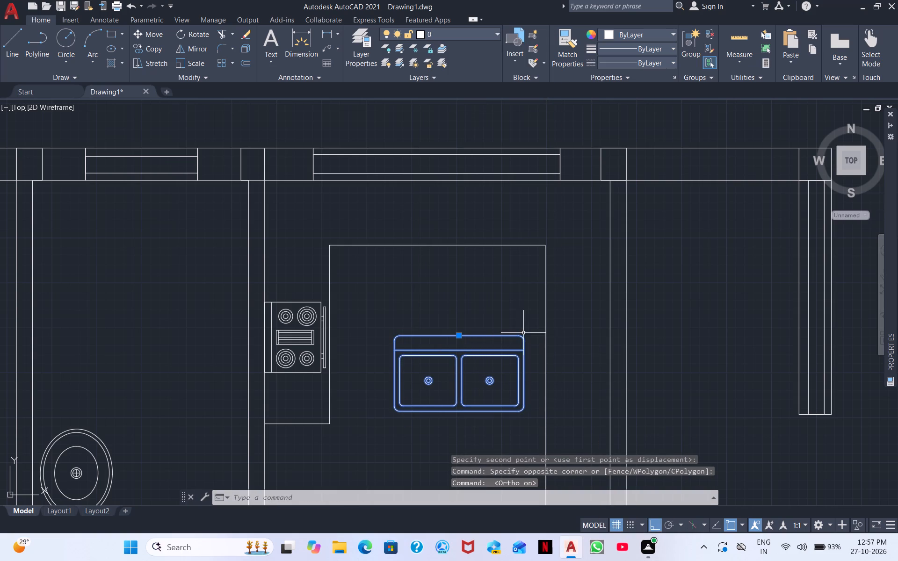
pyautogui.click(514, 416)
pyautogui.click(424, 360)
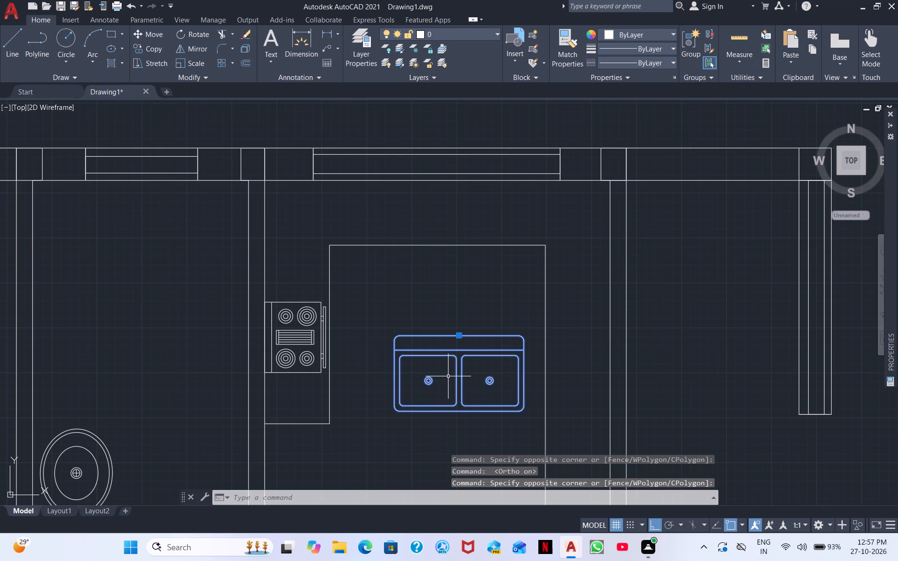
pyautogui.rightClick(448, 376)
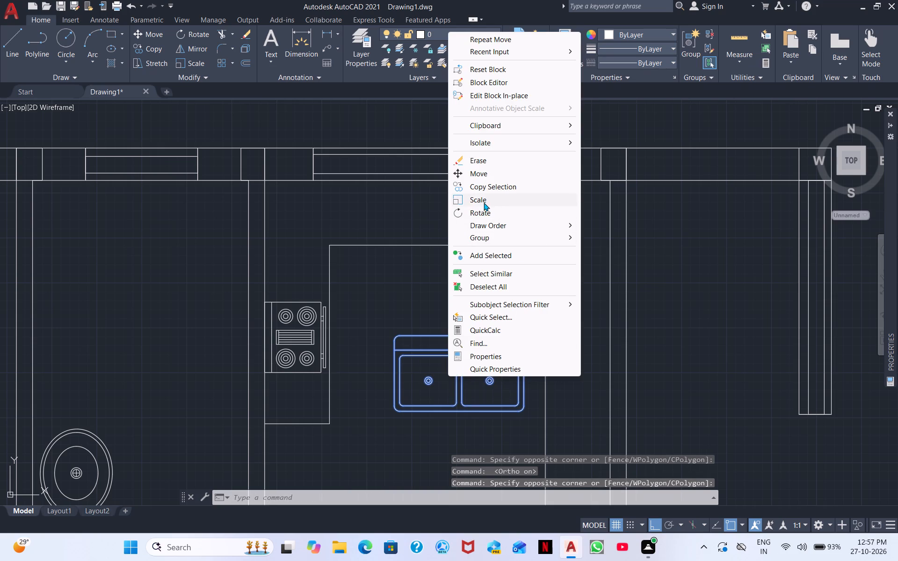
pyautogui.click(480, 212)
pyautogui.click(525, 410)
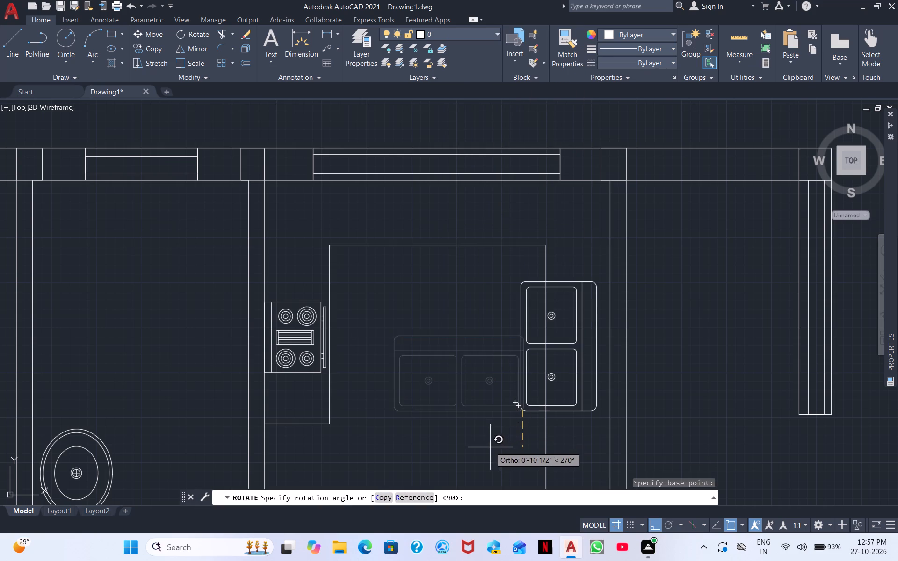
pyautogui.click(489, 449)
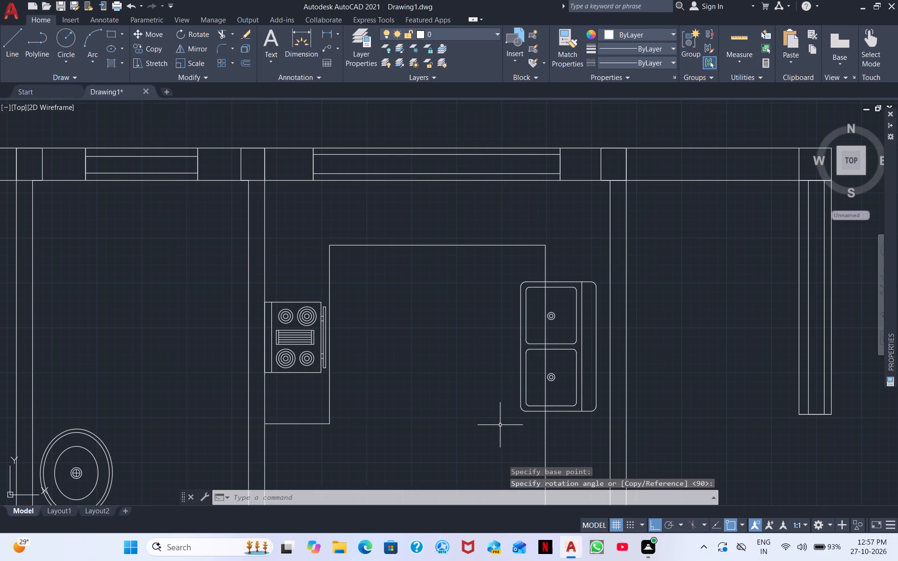
# Scale the rotated sink down freehand about its northwest corner to about half its size.
pyautogui.click(532, 409)
pyautogui.click(507, 334)
pyautogui.rightClick(483, 367)
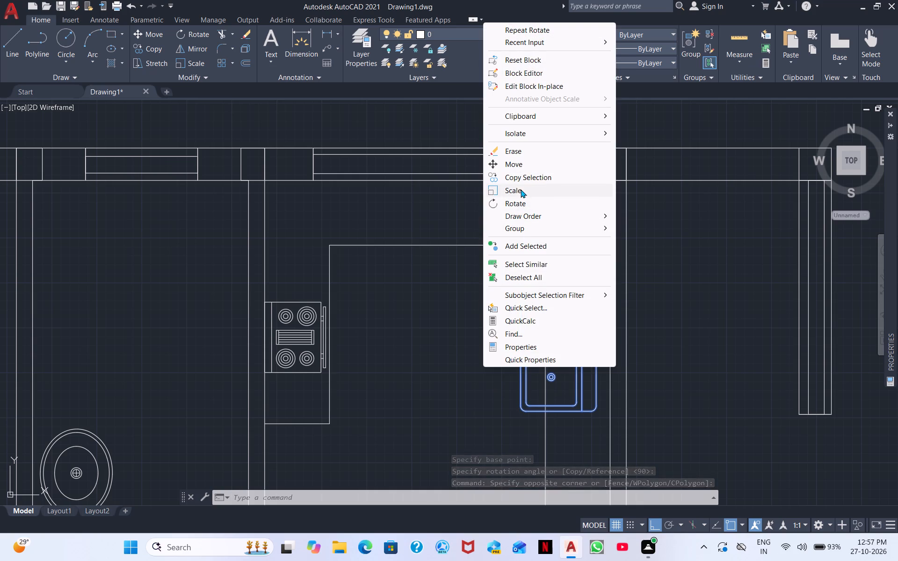
pyautogui.click(521, 189)
pyautogui.click(521, 280)
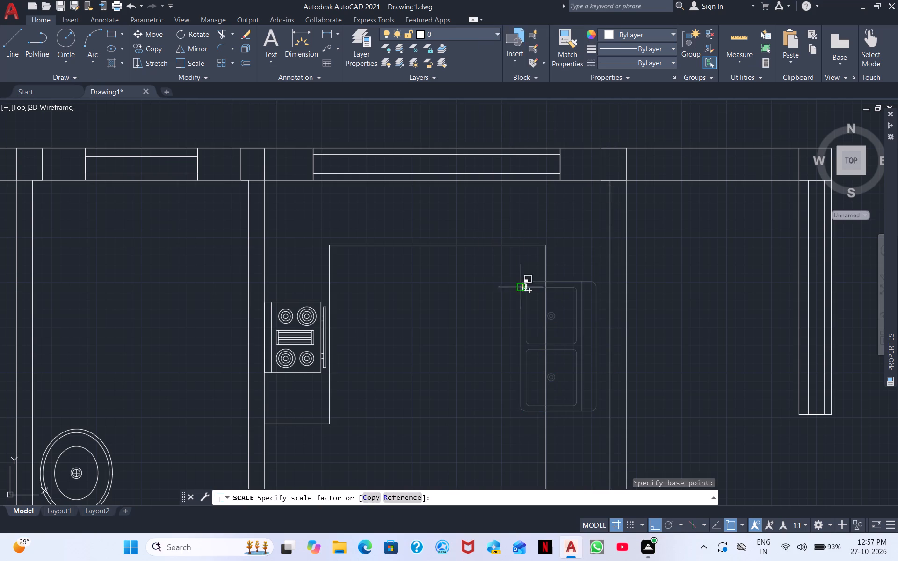
pyautogui.click(531, 310)
# Move the scaled-down sink toward the kitchen's east counter, using a base point on its west edge.
pyautogui.click(521, 368)
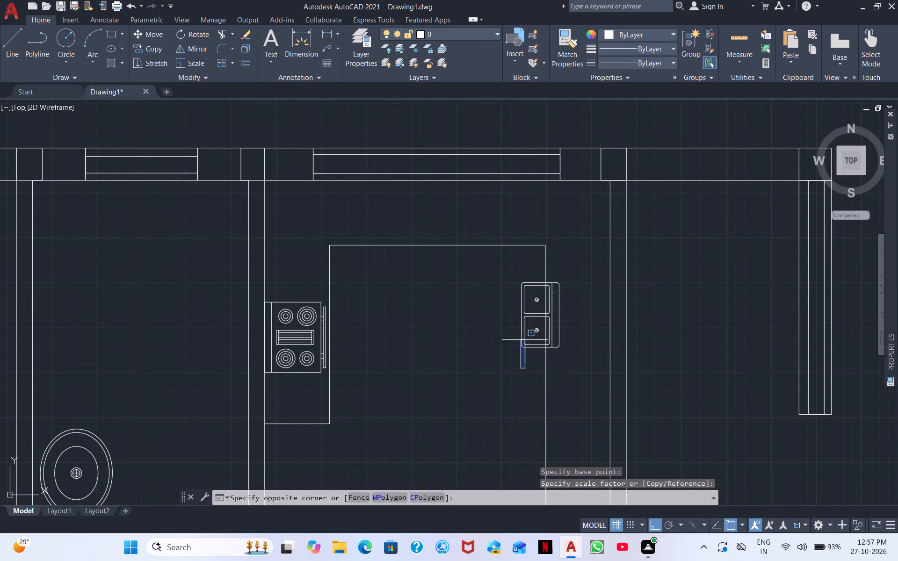
pyautogui.click(522, 306)
pyautogui.moveTo(532, 345); pyautogui.dragTo(526, 331)
pyautogui.rightClick(456, 332)
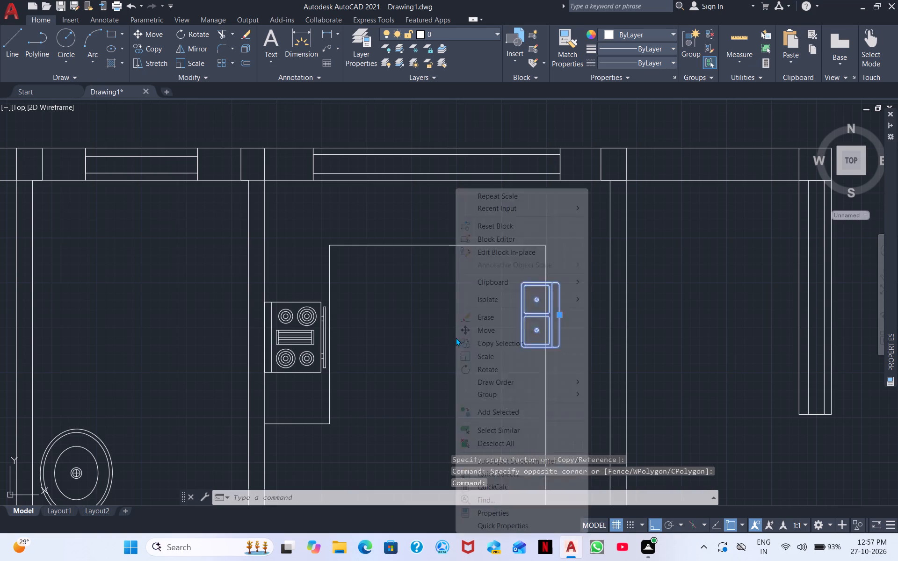
pyautogui.click(502, 331)
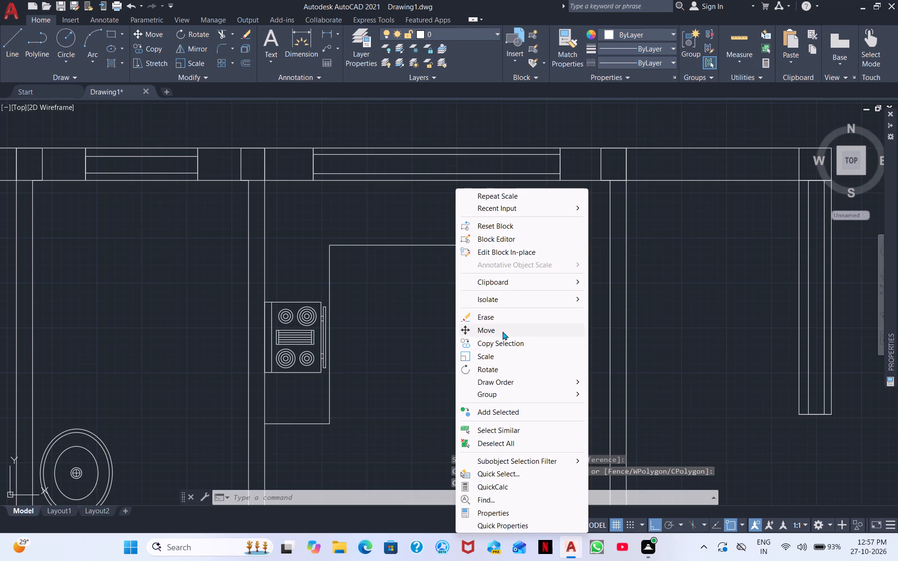
pyautogui.click(517, 303)
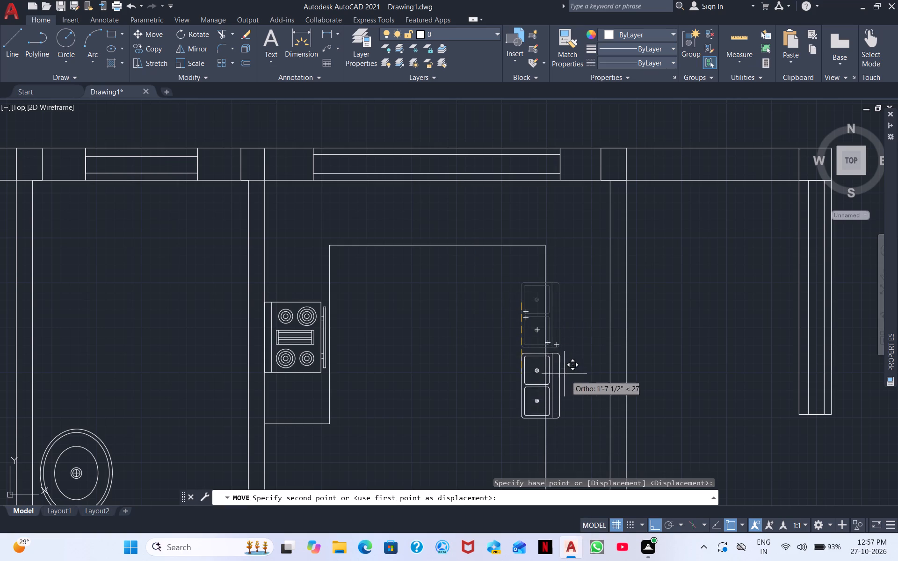
# Turn Ortho off and place the double sink being moved onto the counter strip opposite the stove.
pyautogui.click(657, 529)
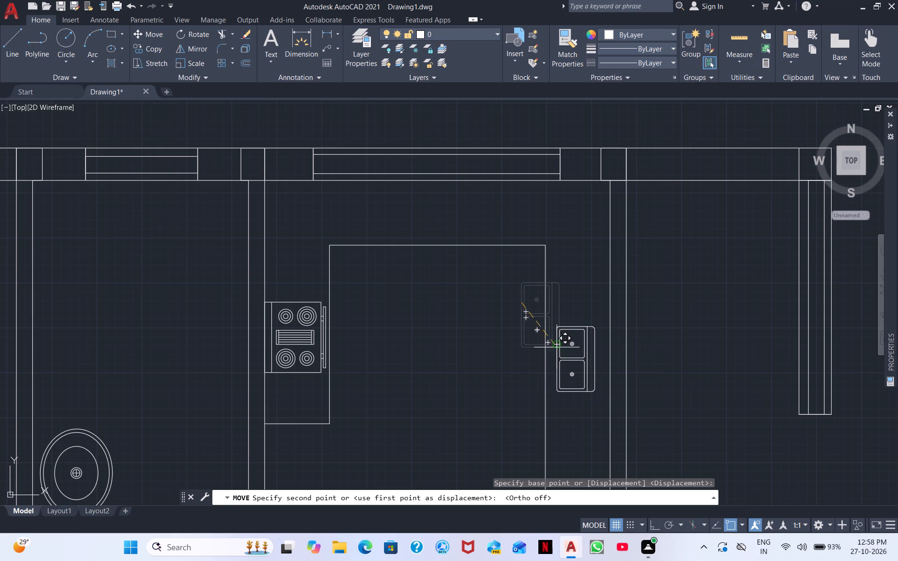
pyautogui.click(557, 329)
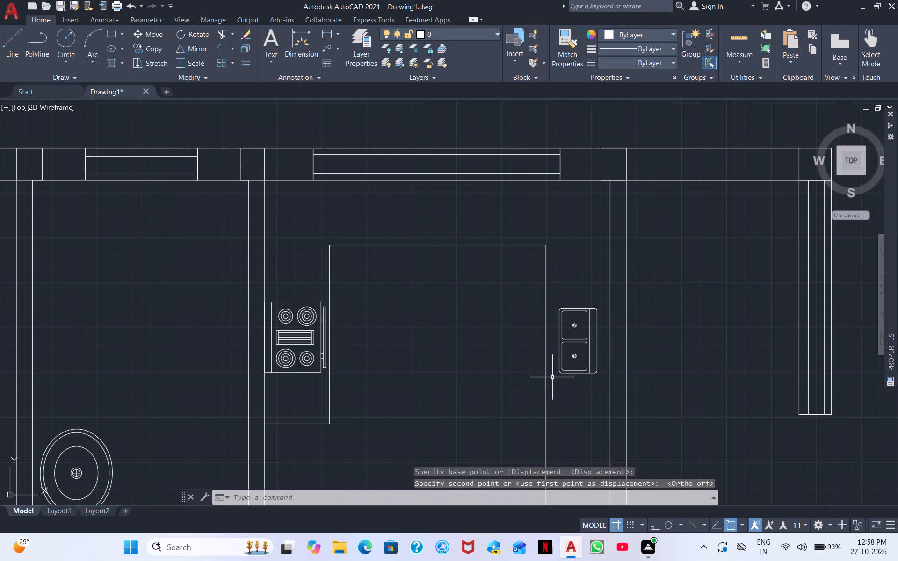
# Copy the double sink once into the open kitchen floor area between the stove and the original sink.
pyautogui.click(579, 385)
pyautogui.click(559, 321)
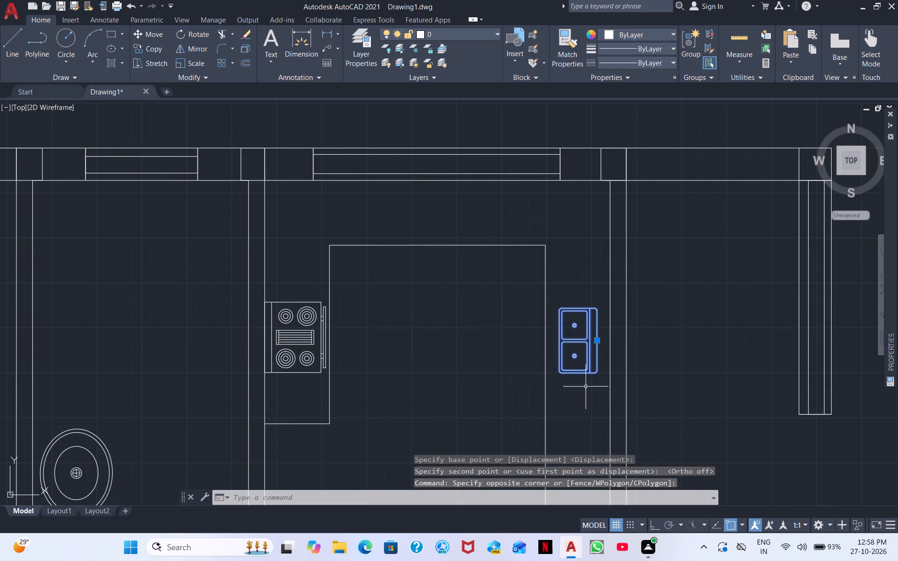
pyautogui.scroll(2, 591, 375)
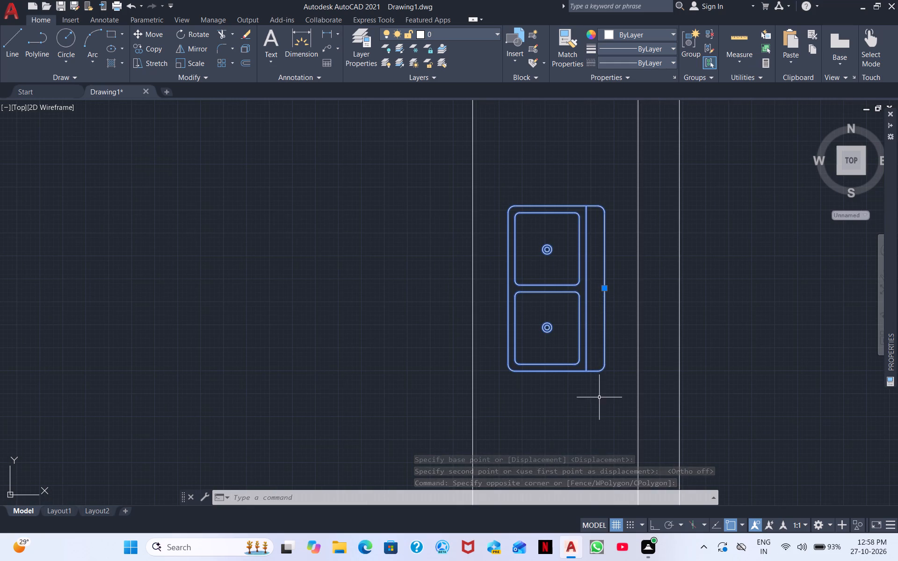
pyautogui.rightClick(586, 399)
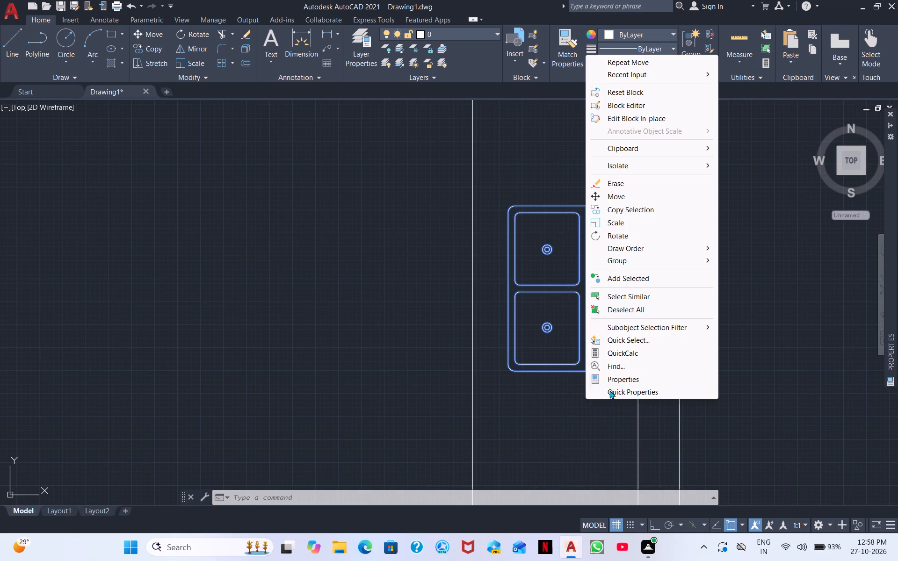
pyautogui.click(609, 211)
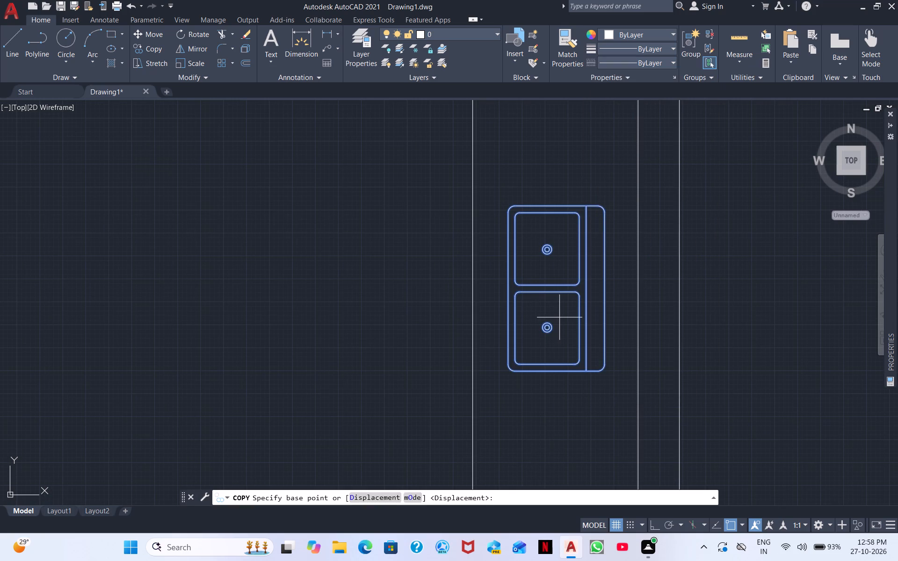
pyautogui.click(555, 328)
pyautogui.moveTo(374, 237); pyautogui.dragTo(455, 511, button='middle')
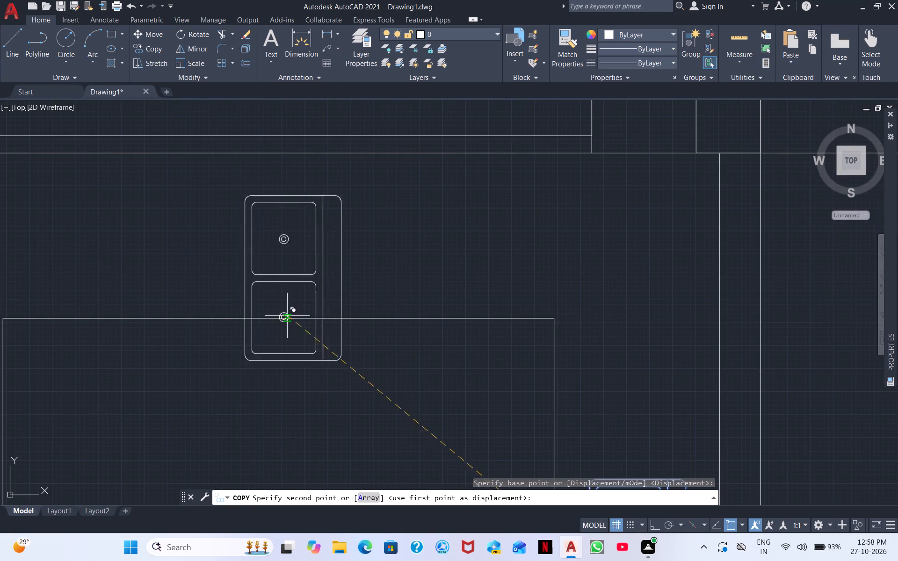
pyautogui.click(203, 464)
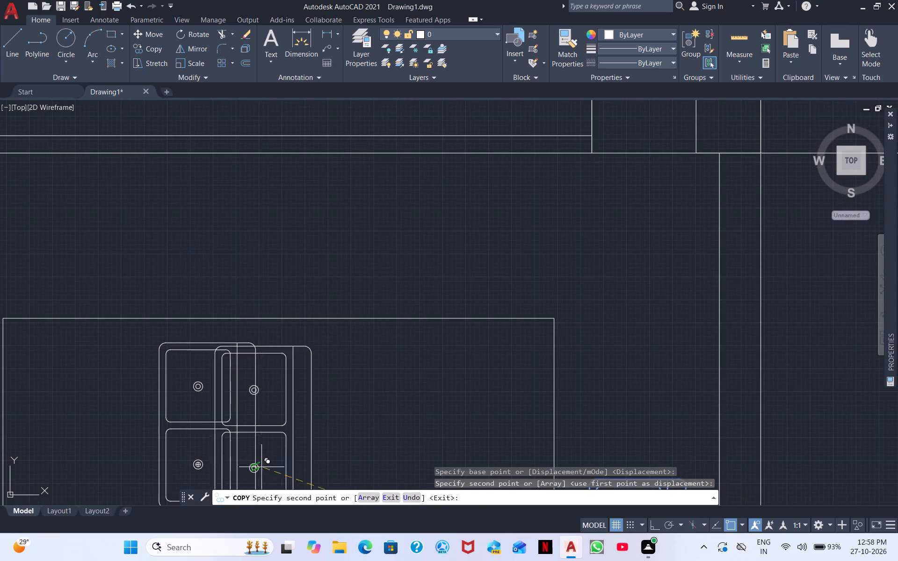
pyautogui.rightClick(292, 431)
pyautogui.click(326, 290)
# Scale up the original double sink freehand about its lower-left corner so it nearly fills the counter depth.
pyautogui.scroll(-1, 375, 365)
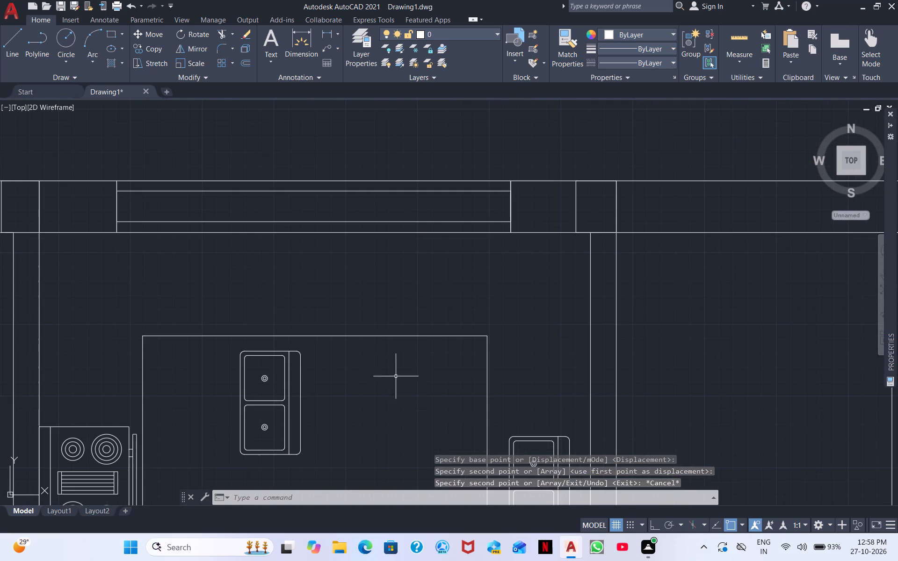
pyautogui.moveTo(371, 350); pyautogui.dragTo(145, 199, button='middle')
pyautogui.moveTo(339, 384); pyautogui.dragTo(188, 255, button='middle')
pyautogui.click(183, 292)
pyautogui.click(150, 231)
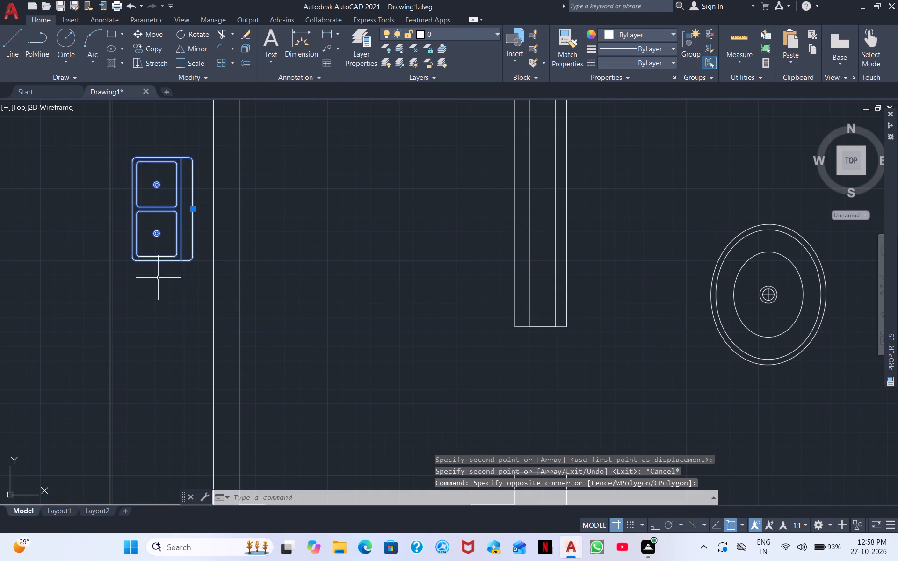
pyautogui.scroll(2, 158, 278)
pyautogui.moveTo(173, 289); pyautogui.dragTo(364, 358, button='middle')
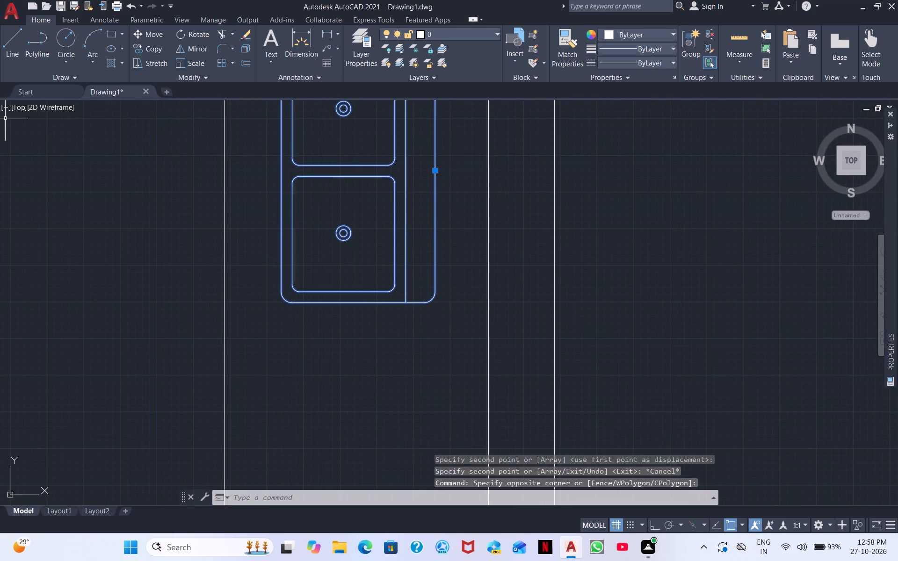
pyautogui.rightClick(452, 343)
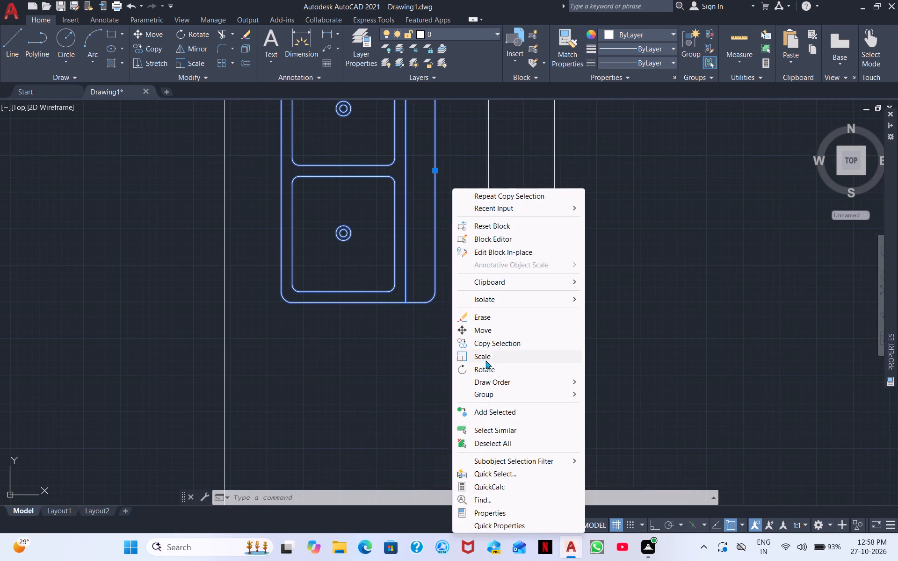
pyautogui.click(471, 356)
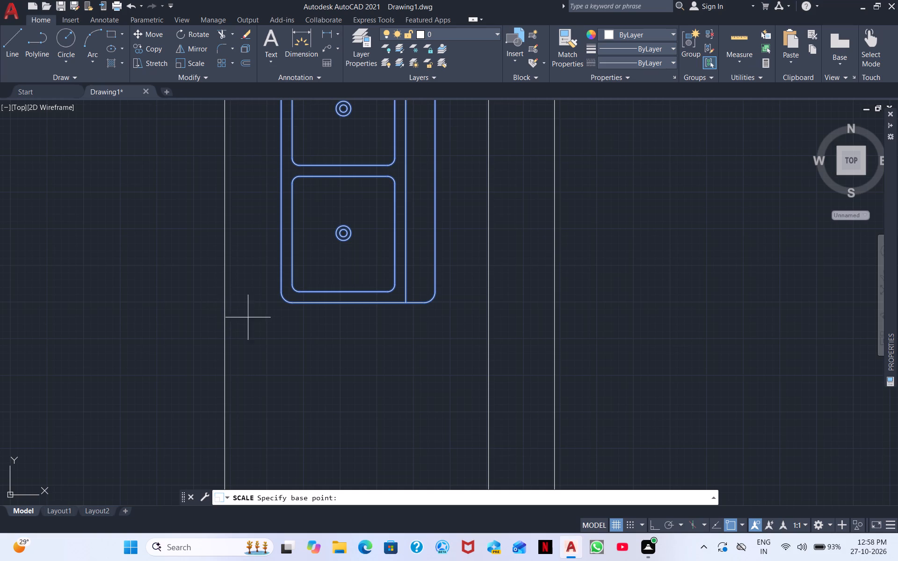
pyautogui.click(283, 299)
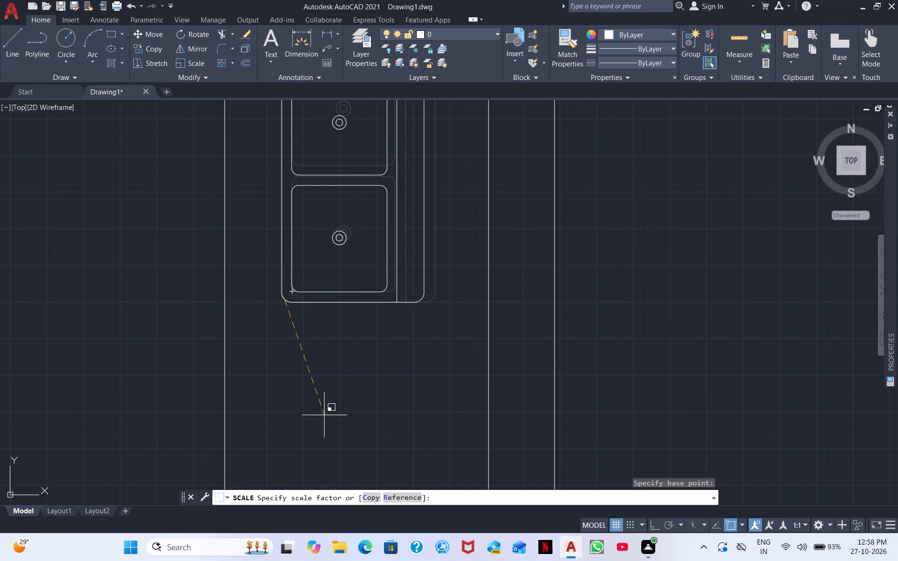
pyautogui.scroll(-3, 333, 424)
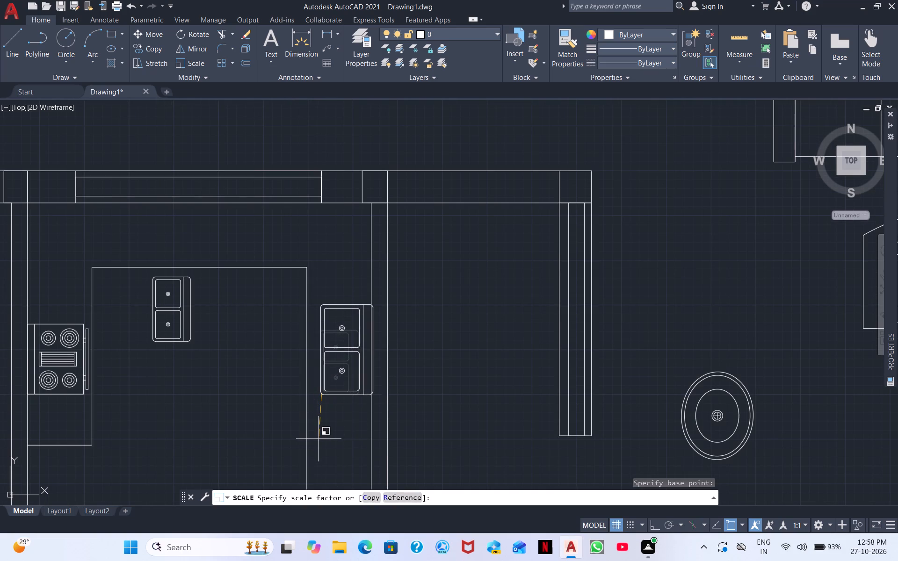
pyautogui.click(325, 443)
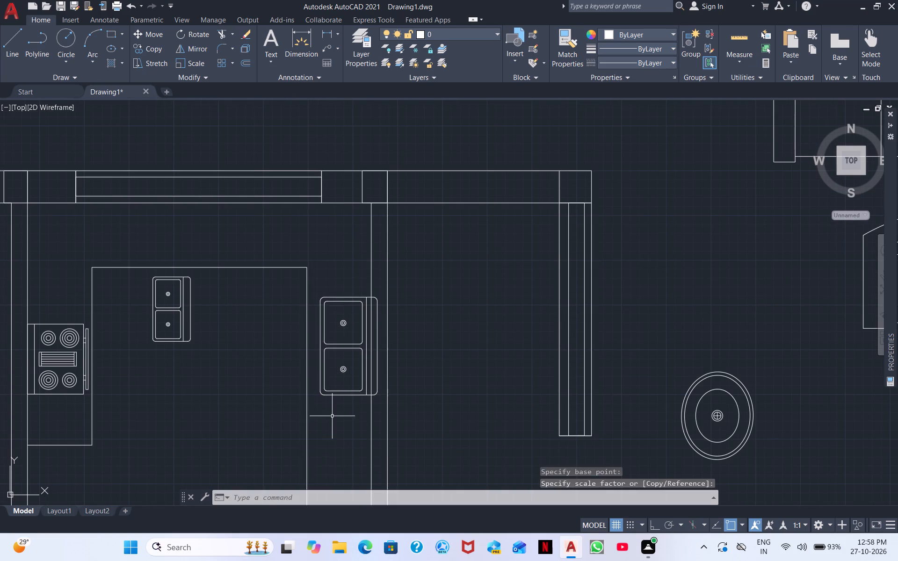
# Move the enlarged sink so its front edge meets the inner edge of the counter opposite the stove.
pyautogui.click(335, 413)
pyautogui.click(334, 379)
pyautogui.rightClick(335, 415)
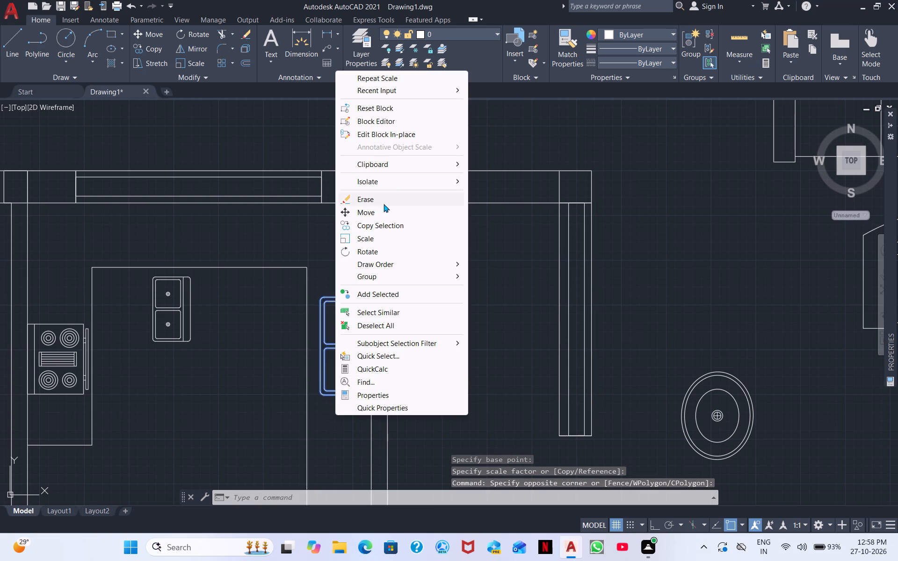
pyautogui.click(382, 212)
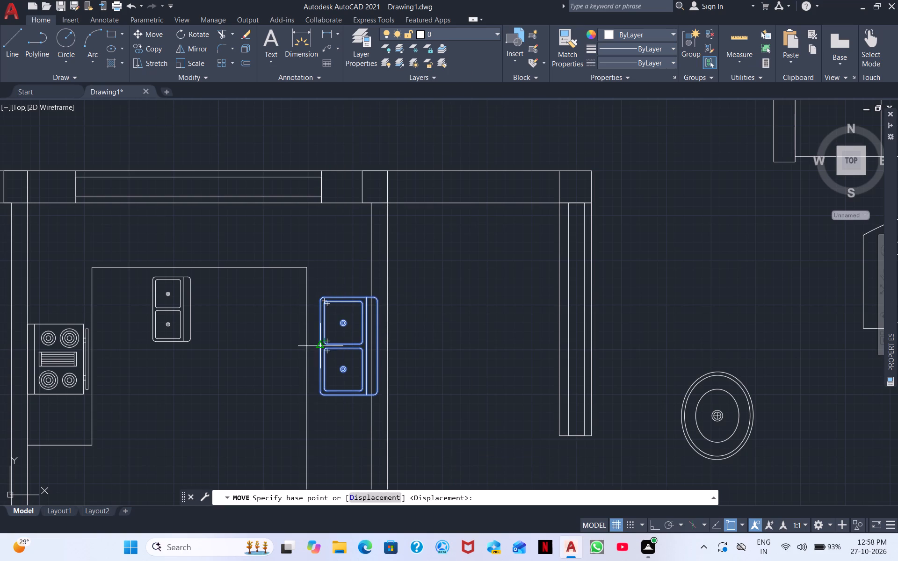
pyautogui.click(319, 346)
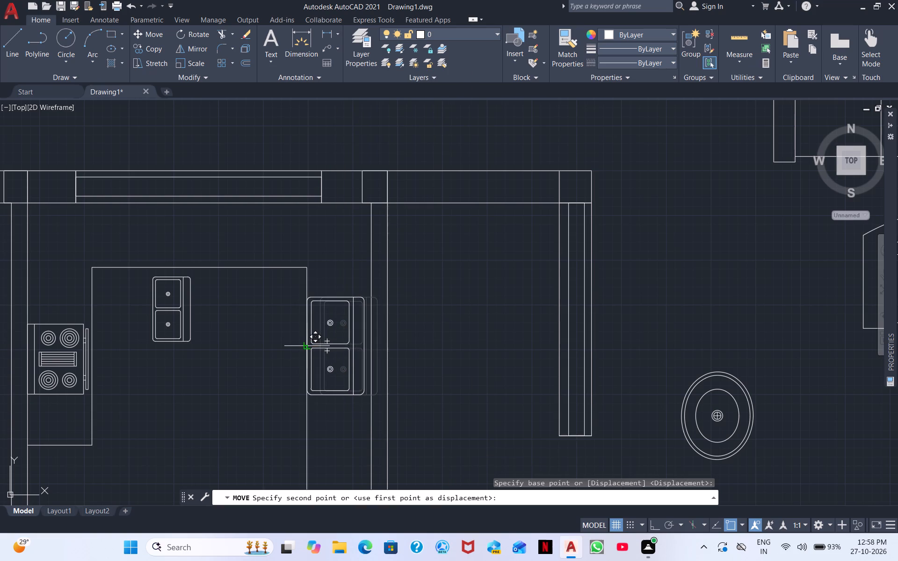
pyautogui.click(309, 345)
# Rotate the smaller copied sink 90° about its lower-right corner with Ortho on.
pyautogui.scroll(-2, 234, 283)
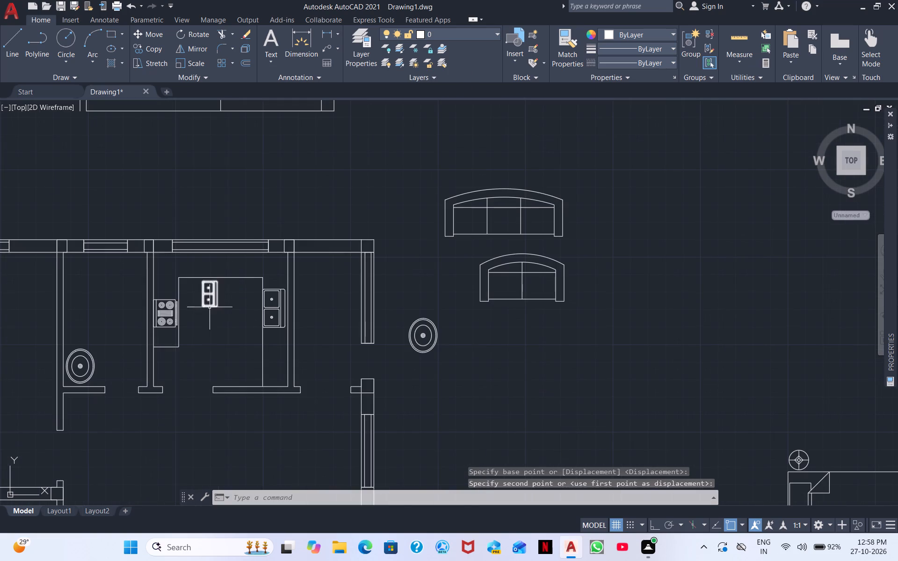
pyautogui.moveTo(210, 323); pyautogui.dragTo(236, 374, button='middle')
pyautogui.click(253, 358)
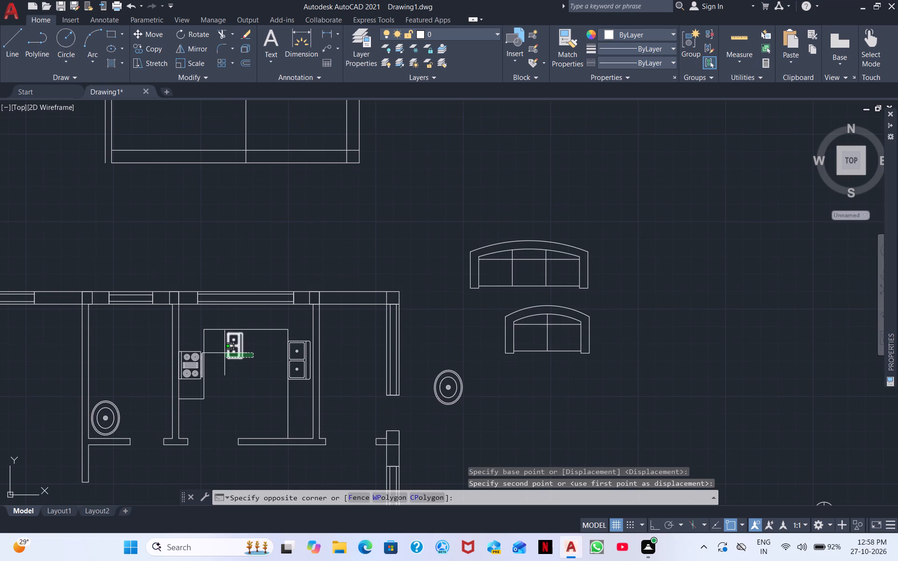
pyautogui.moveTo(224, 353); pyautogui.dragTo(225, 360)
pyautogui.rightClick(269, 382)
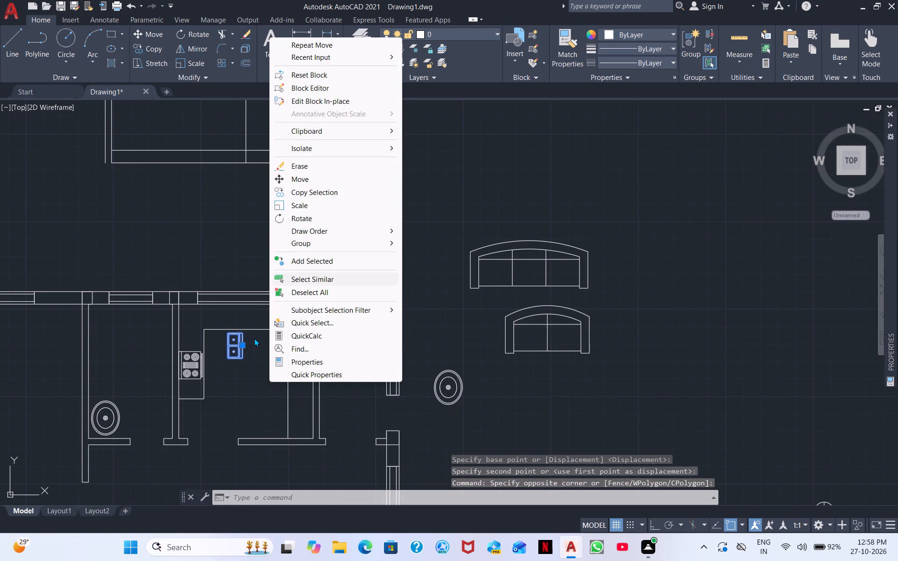
pyautogui.scroll(3, 254, 338)
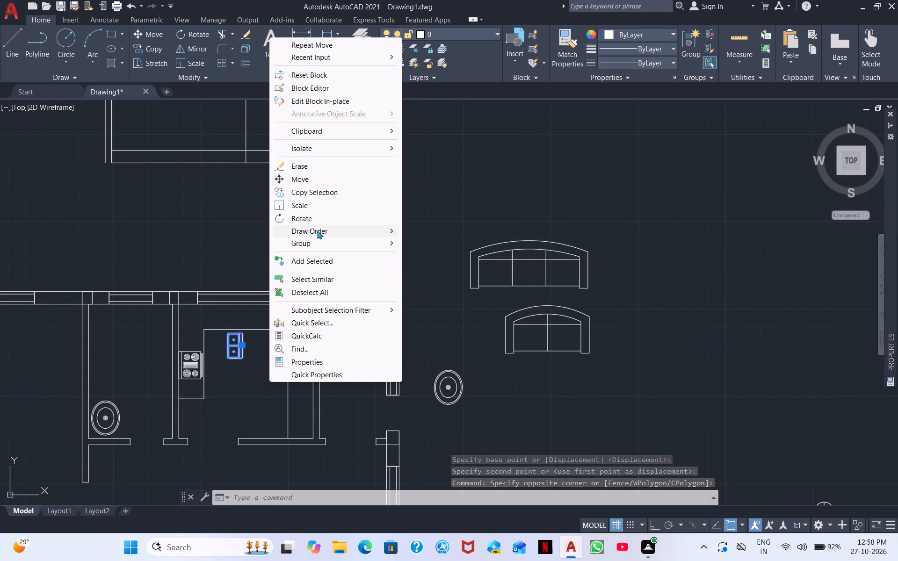
pyautogui.click(322, 215)
pyautogui.scroll(1, 217, 388)
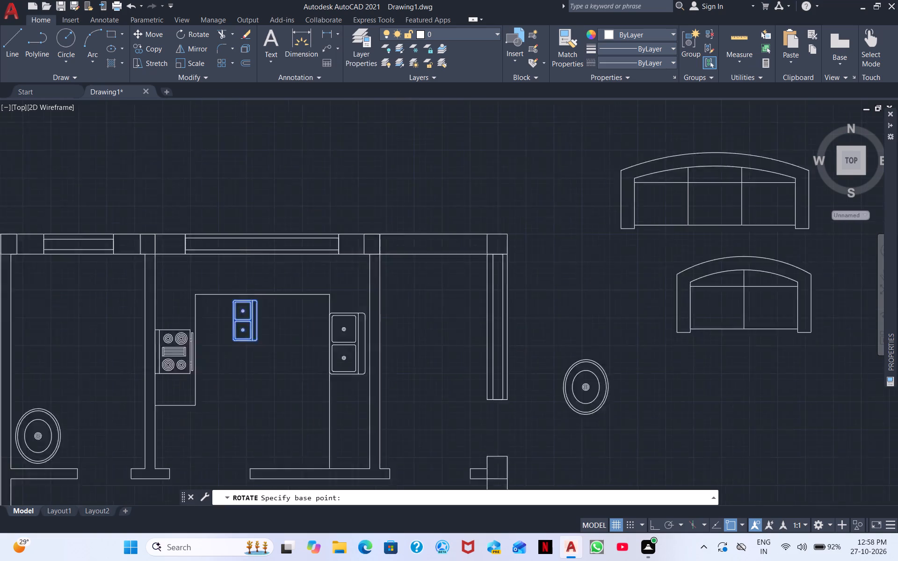
pyautogui.scroll(1, 217, 388)
pyautogui.click(281, 315)
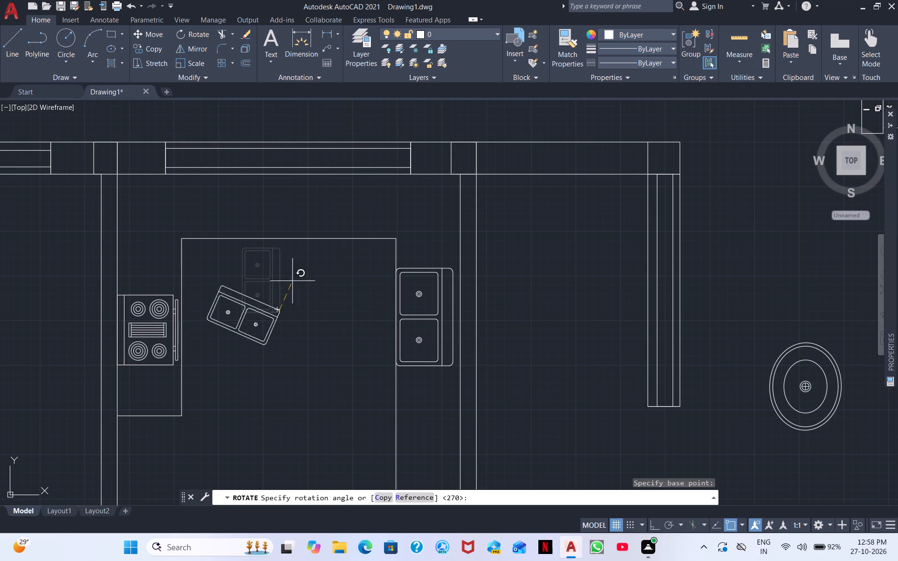
pyautogui.click(653, 526)
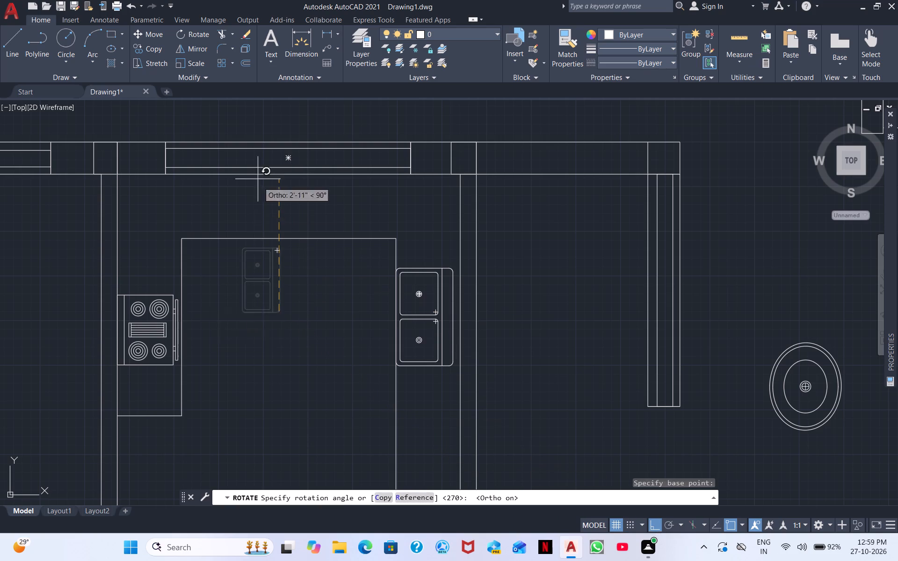
pyautogui.click(279, 195)
# Move the rotated sink with Ortho off onto the counter below the kitchen window.
pyautogui.click(316, 389)
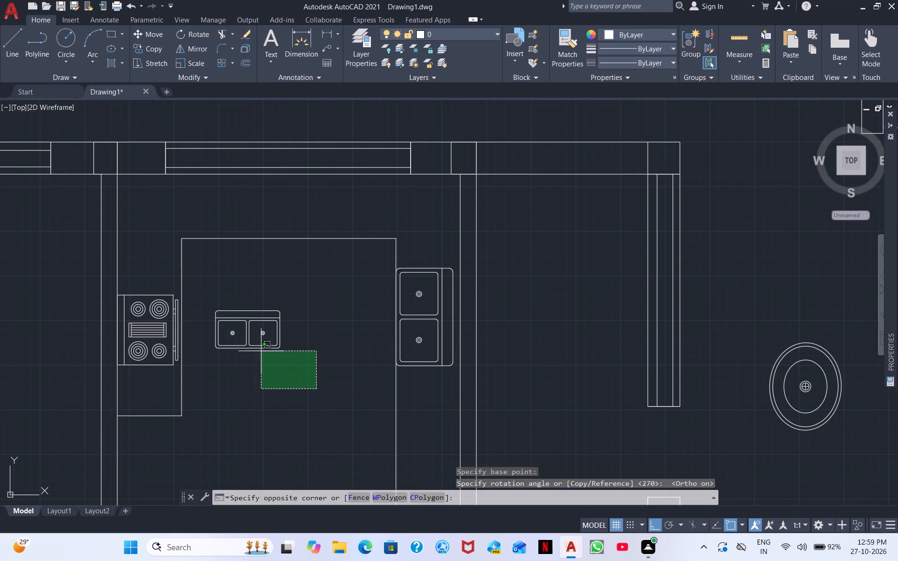
pyautogui.click(232, 288)
pyautogui.rightClick(276, 374)
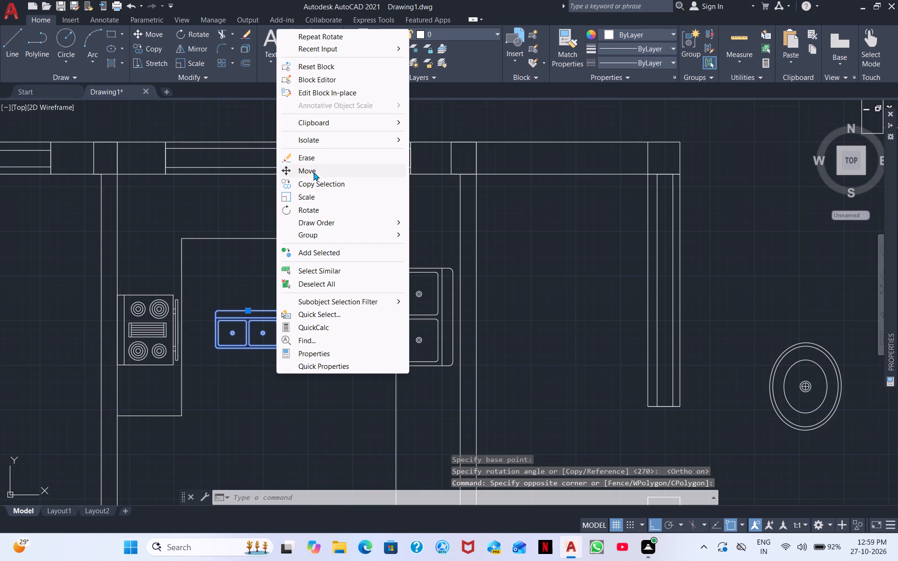
pyautogui.click(313, 172)
pyautogui.click(263, 345)
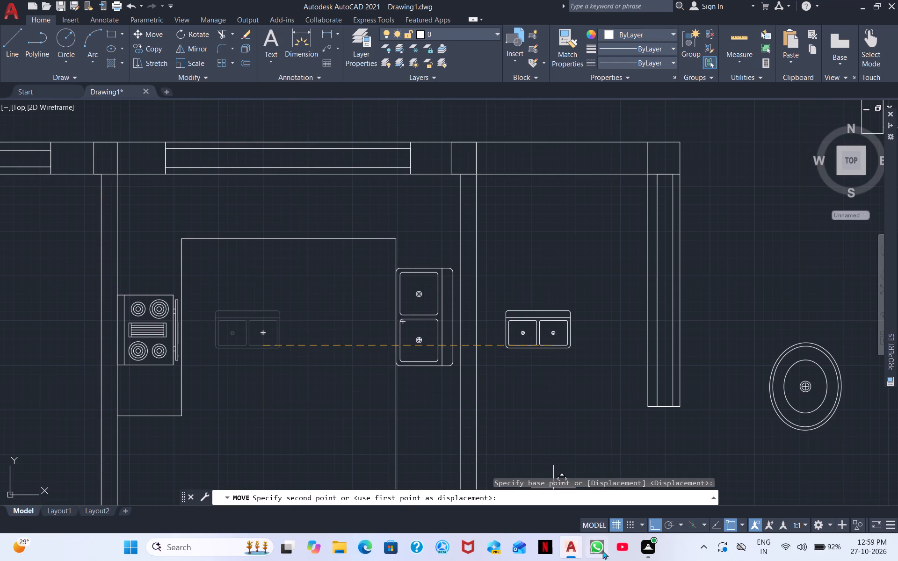
pyautogui.click(657, 526)
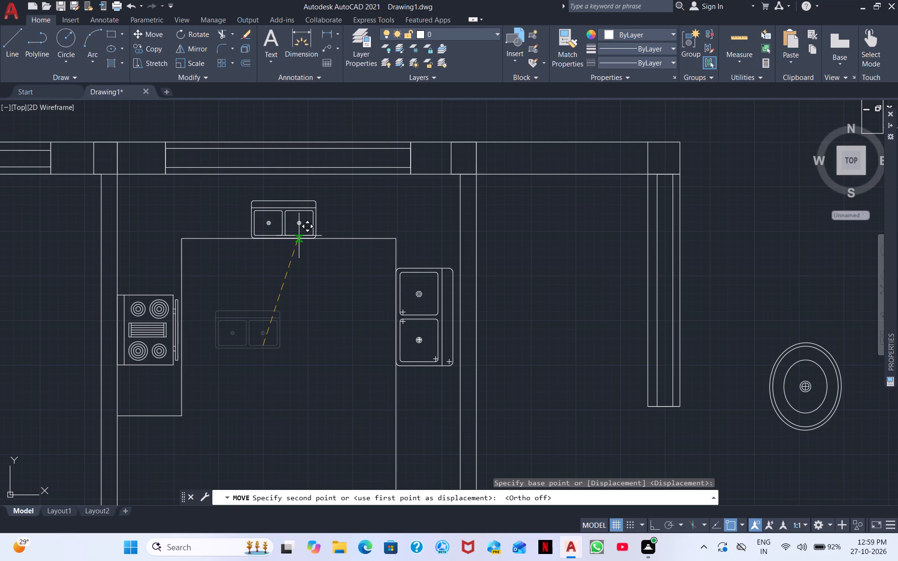
pyautogui.click(298, 234)
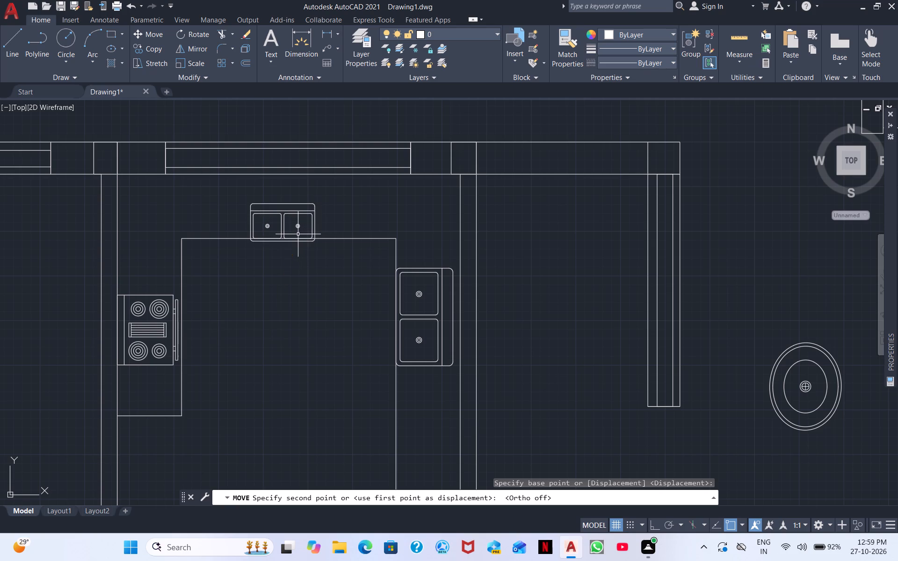
# Move the small double sink below the kitchen window slightly upward, clear of the counter's inner edge.
pyautogui.scroll(3, 287, 285)
pyautogui.moveTo(282, 306); pyautogui.dragTo(211, 560, button='middle')
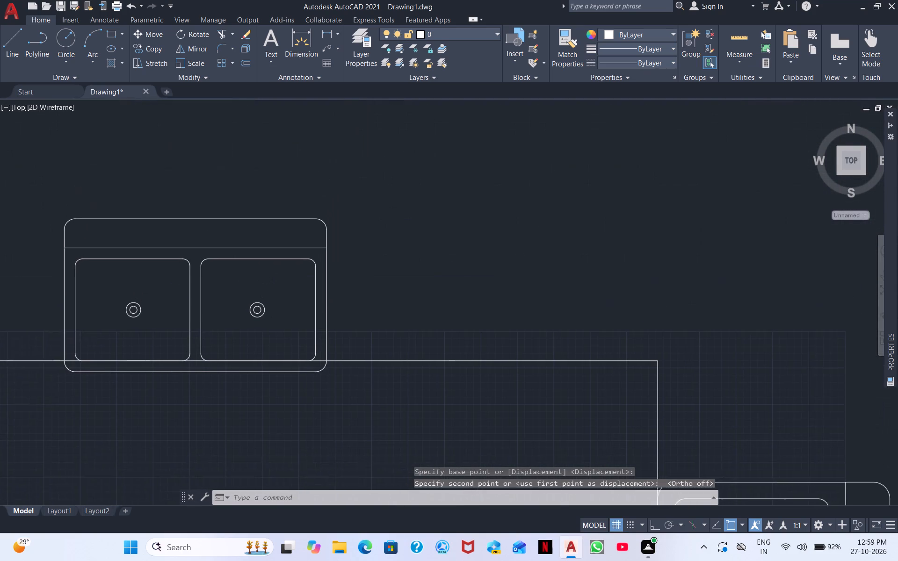
pyautogui.moveTo(211, 560); pyautogui.dragTo(209, 560, button='middle')
pyautogui.scroll(-1, 213, 515)
pyautogui.moveTo(255, 452); pyautogui.dragTo(301, 410, button='middle')
pyautogui.click(393, 290)
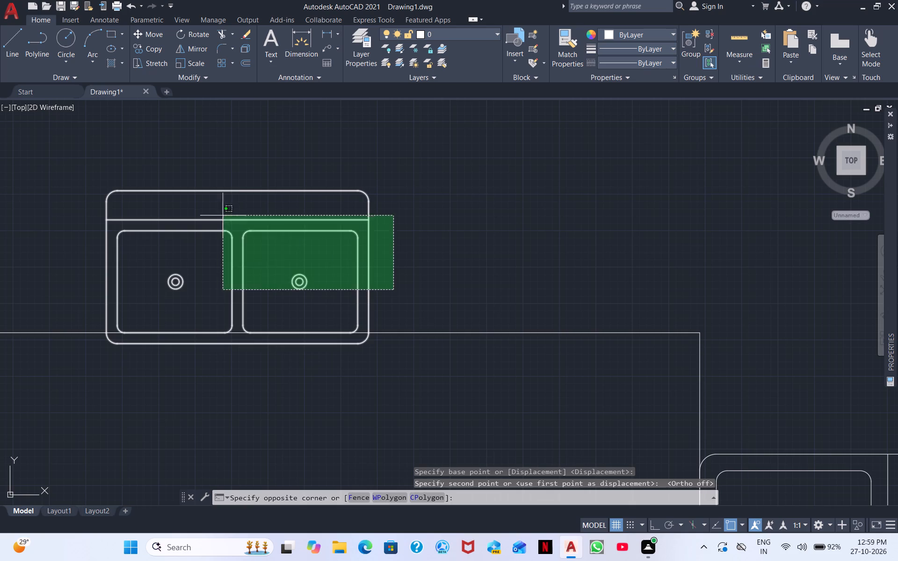
pyautogui.click(211, 209)
pyautogui.rightClick(275, 248)
pyautogui.click(322, 331)
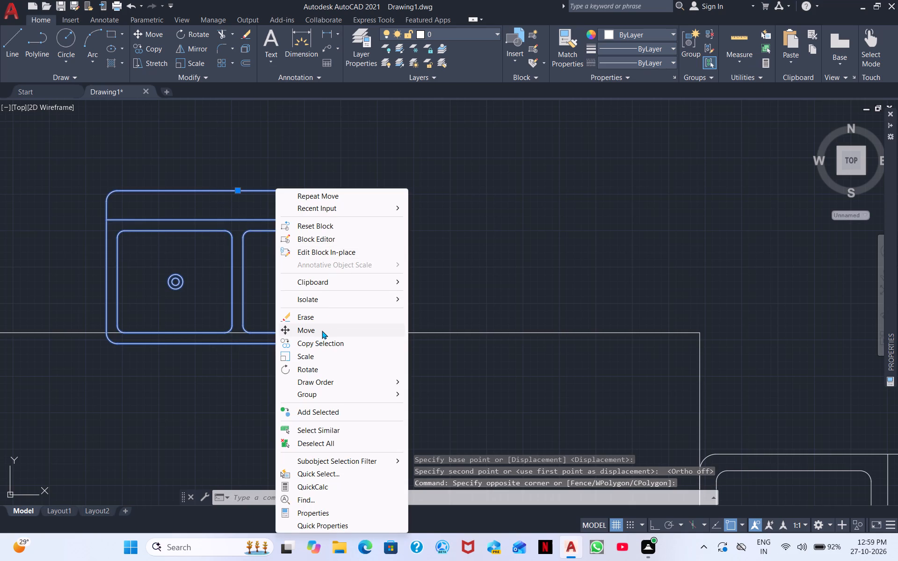
pyautogui.click(229, 273)
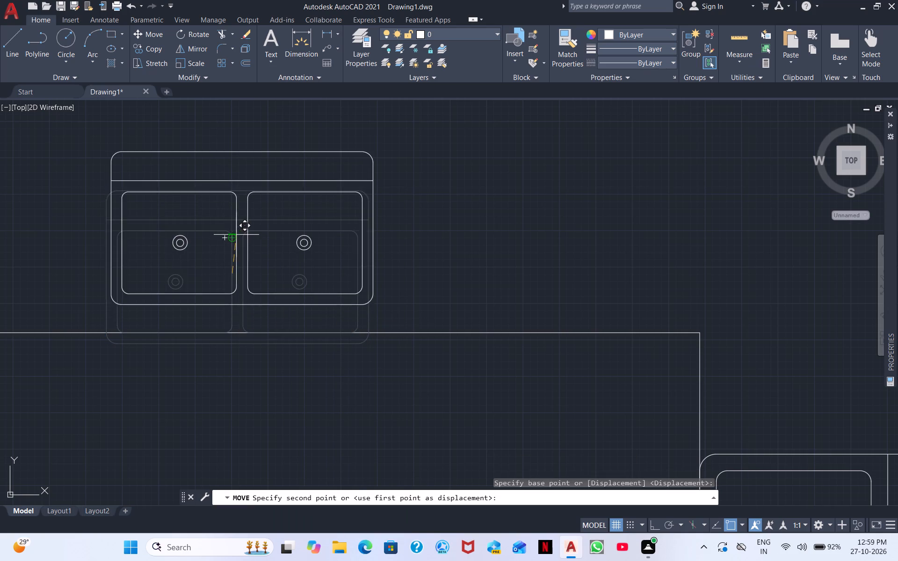
pyautogui.click(236, 235)
# Move the sink below the window from its front-edge midpoint down onto the counter's inner edge.
pyautogui.moveTo(326, 334); pyautogui.dragTo(384, 354, button='middle')
pyautogui.scroll(-1, 406, 349)
pyautogui.click(447, 327)
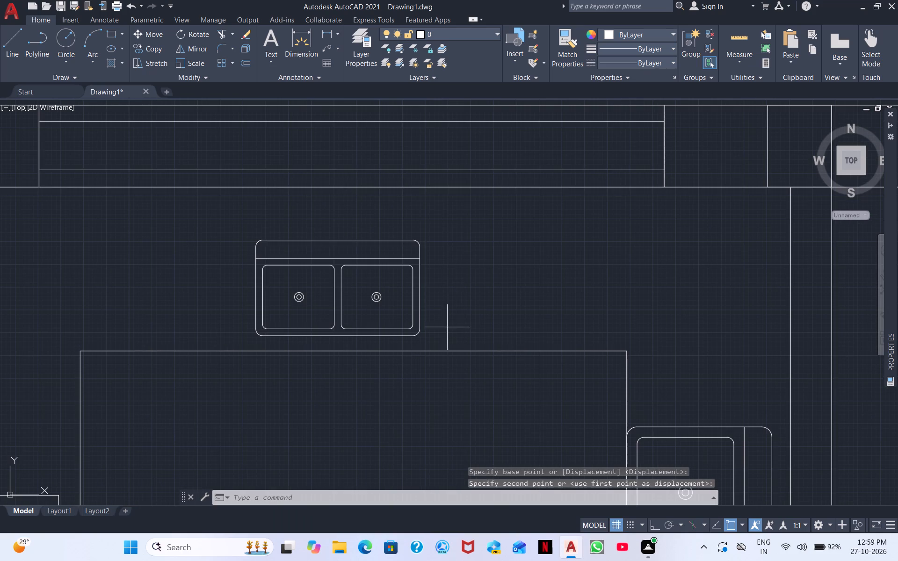
pyautogui.click(303, 285)
pyautogui.rightClick(335, 307)
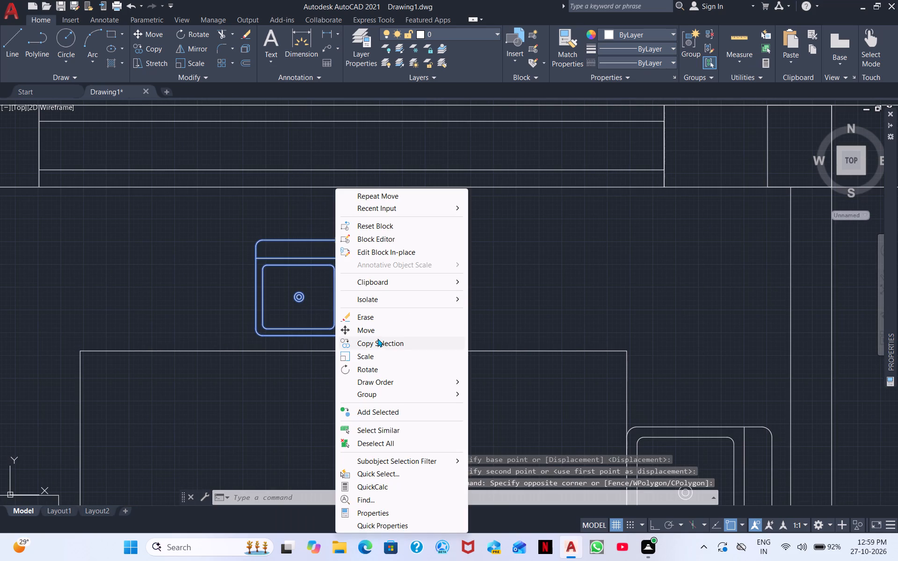
pyautogui.click(380, 328)
pyautogui.scroll(2, 306, 314)
pyautogui.click(381, 371)
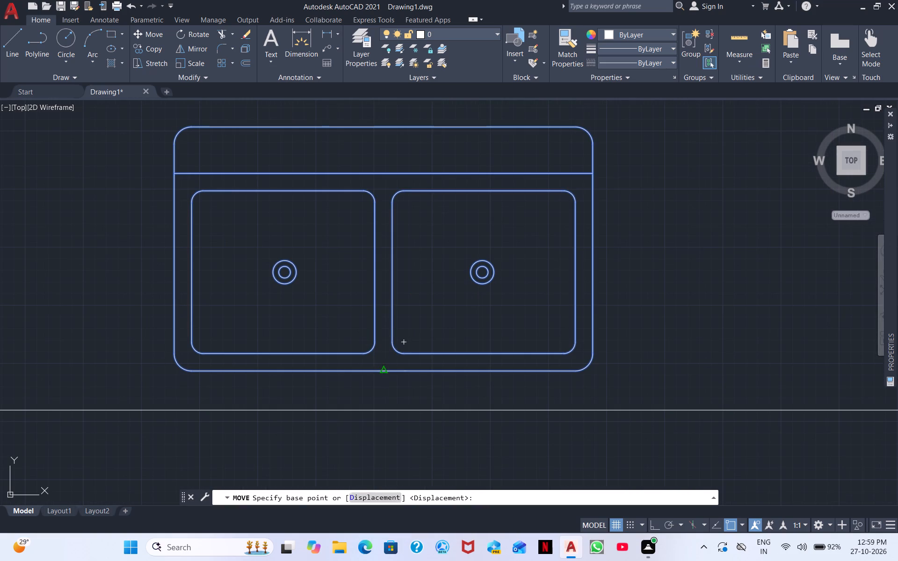
pyautogui.click(382, 408)
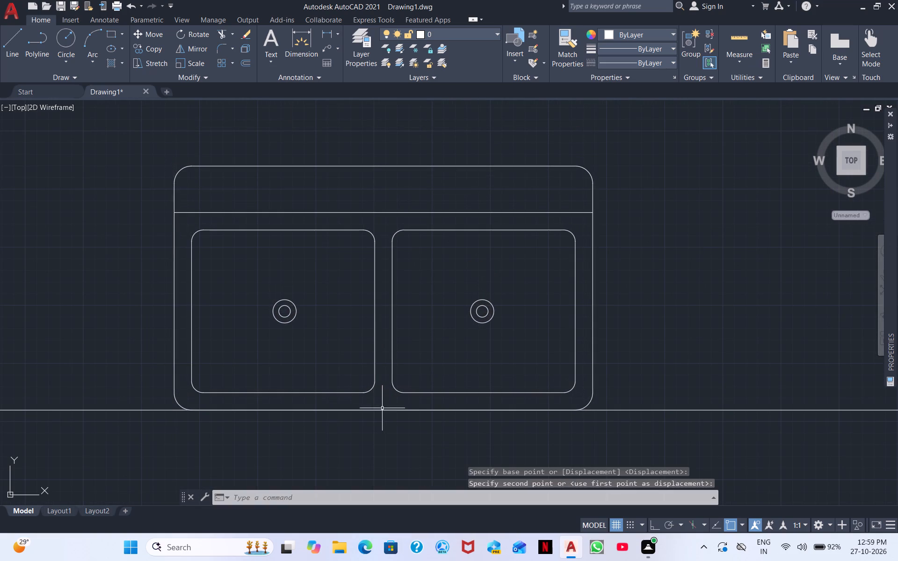
# Scale up the window sink freehand about its lower-right corner so it nearly fills the counter depth.
pyautogui.scroll(-2, 437, 374)
pyautogui.moveTo(437, 374); pyautogui.dragTo(430, 368)
pyautogui.click(363, 315)
pyautogui.rightClick(446, 355)
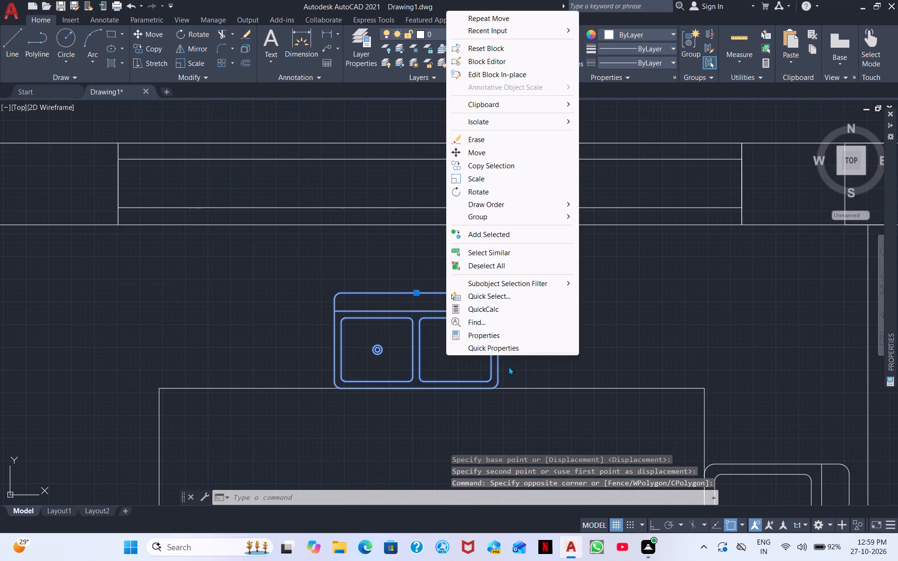
pyautogui.click(492, 181)
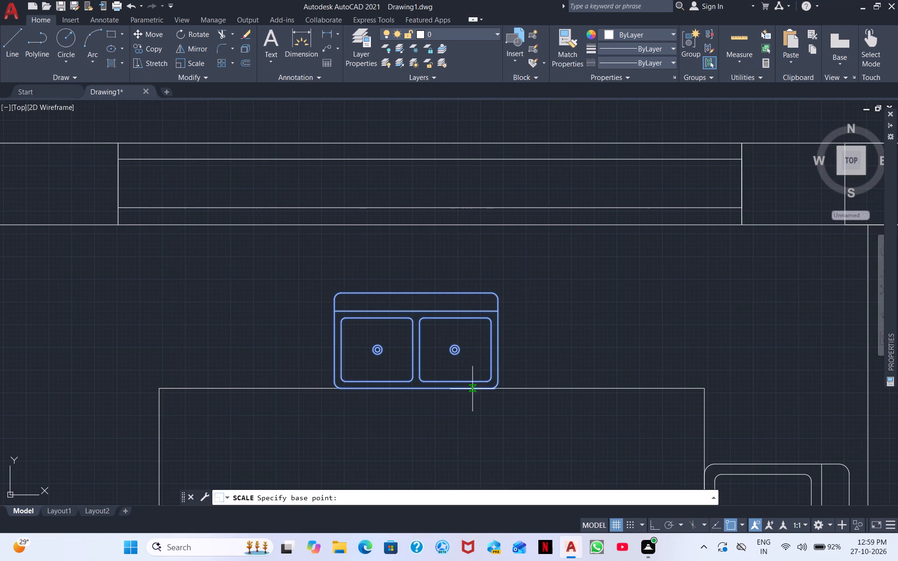
pyautogui.click(496, 387)
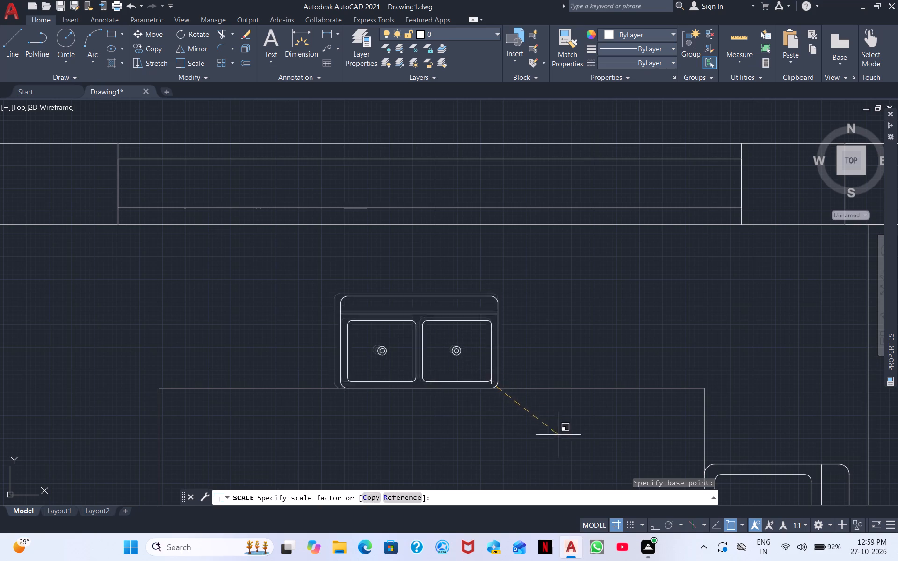
pyautogui.click(571, 483)
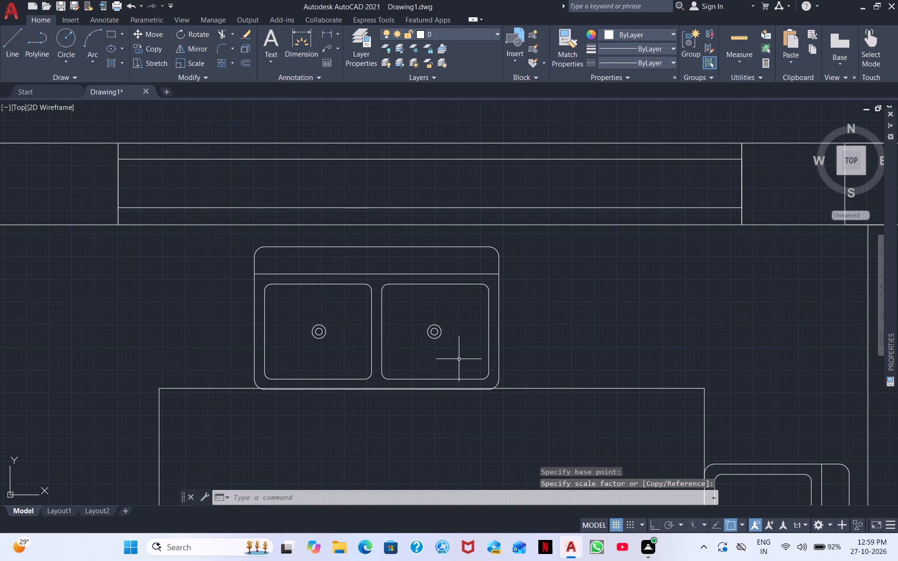
# Move the enlarged window sink freehand slightly right and up to sit between the counter's inner edge and the wall.
pyautogui.scroll(-2, 459, 359)
pyautogui.moveTo(471, 388); pyautogui.dragTo(489, 373, button='middle')
pyautogui.click(516, 321)
pyautogui.click(431, 321)
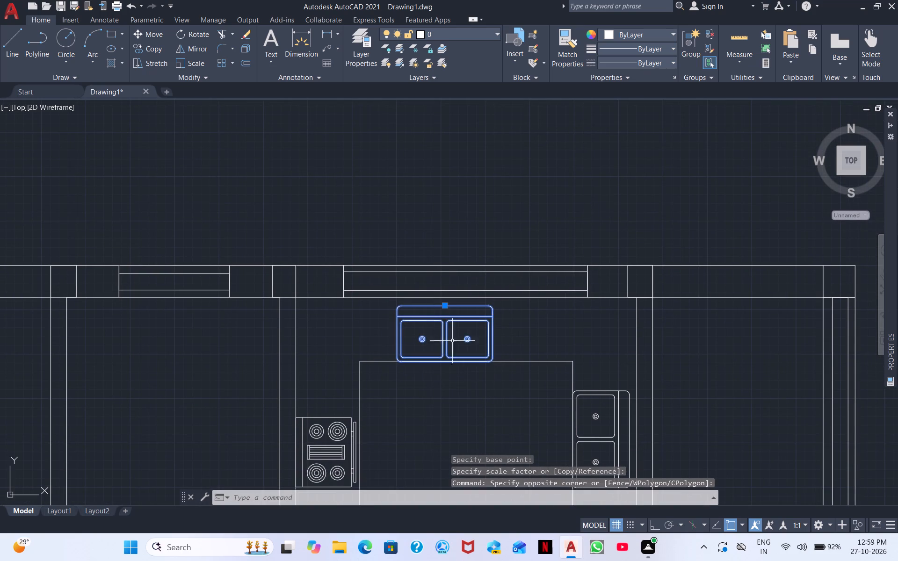
pyautogui.rightClick(465, 343)
pyautogui.click(500, 329)
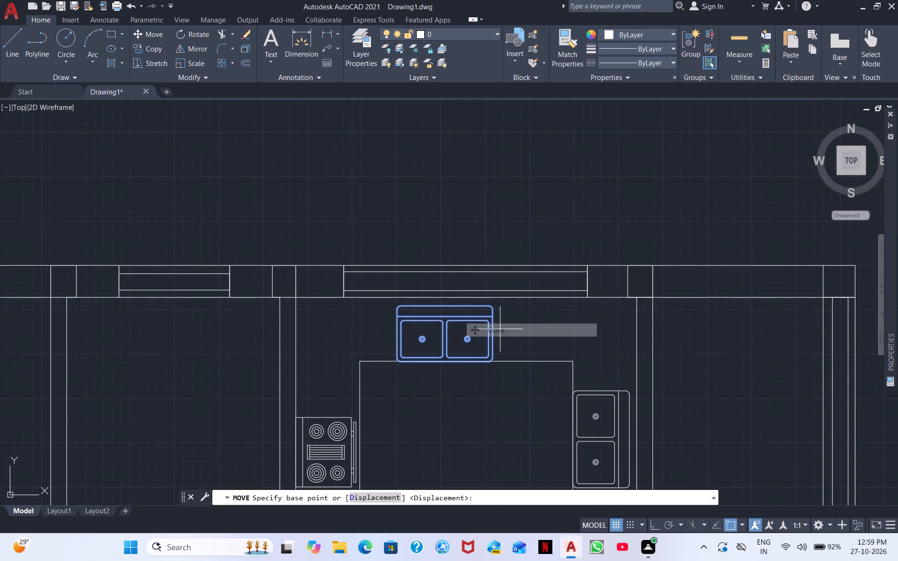
pyautogui.click(440, 342)
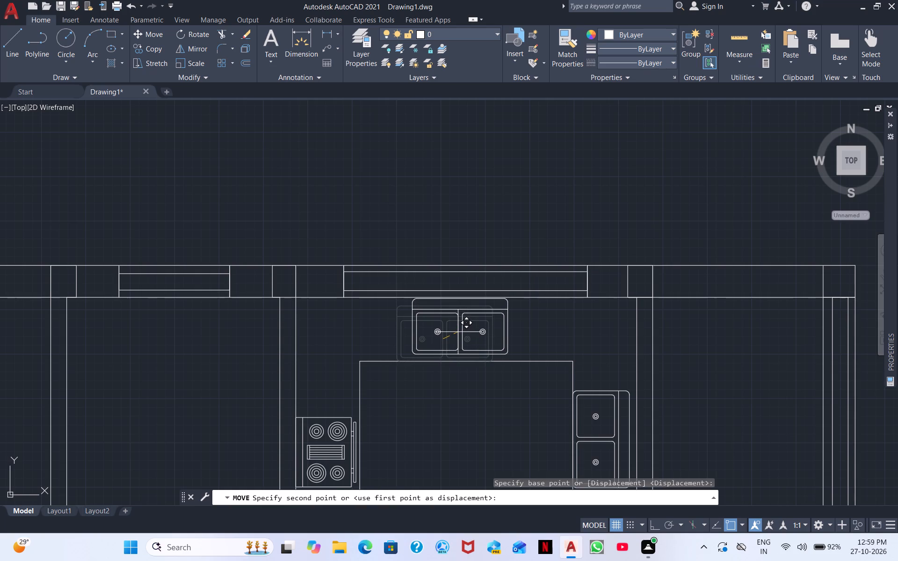
pyautogui.click(458, 333)
# Draw a rectangle from the wall corner at the lower end of the right-hand counter, extending past the counter's inner edge.
pyautogui.scroll(-1, 457, 335)
pyautogui.moveTo(471, 363); pyautogui.dragTo(476, 359, button='middle')
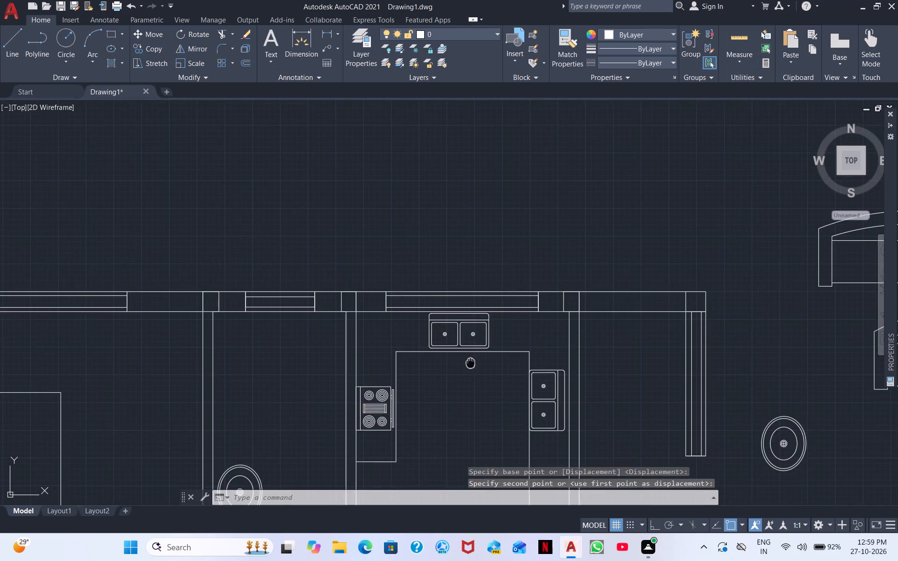
pyautogui.moveTo(476, 359); pyautogui.dragTo(406, 274, button='middle')
pyautogui.scroll(-1, 404, 314)
pyautogui.moveTo(409, 361); pyautogui.dragTo(306, 295, button='middle')
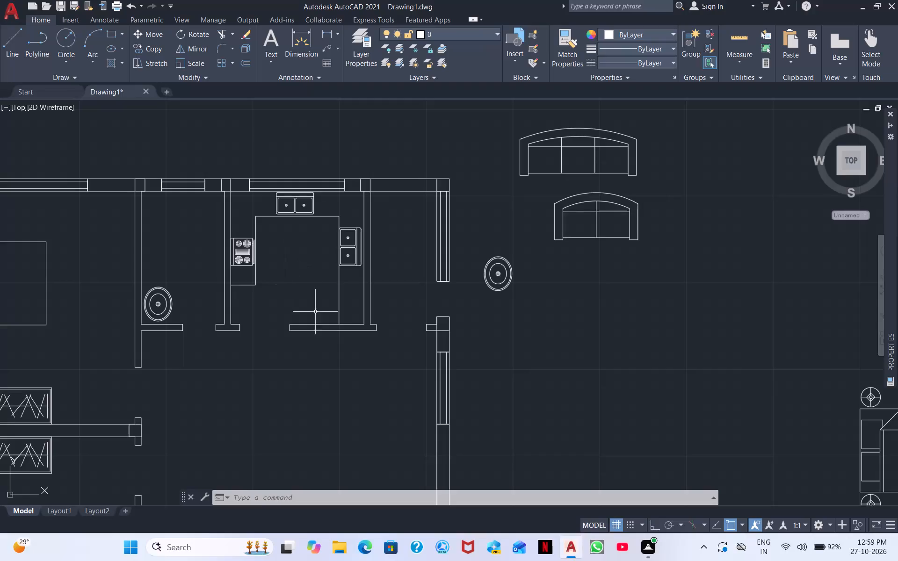
pyautogui.scroll(2, 340, 349)
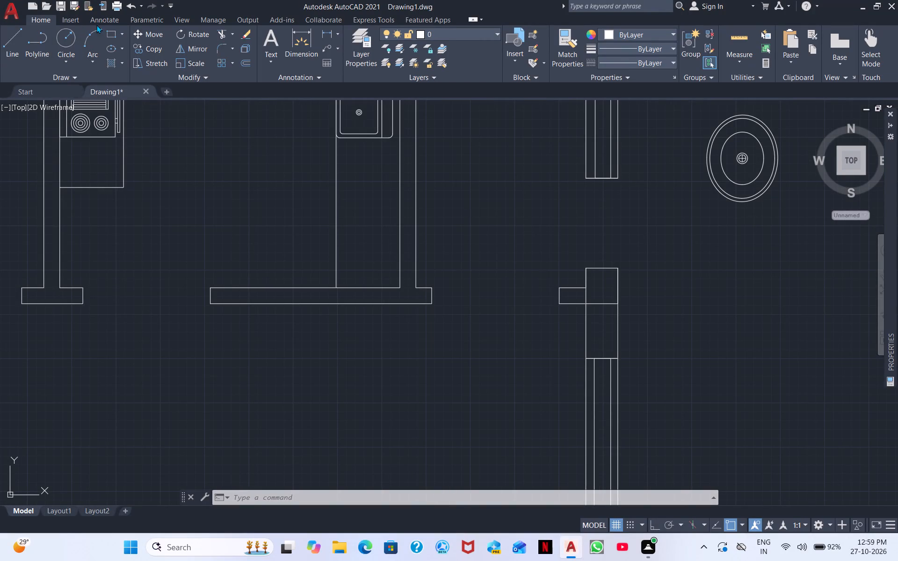
pyautogui.click(107, 36)
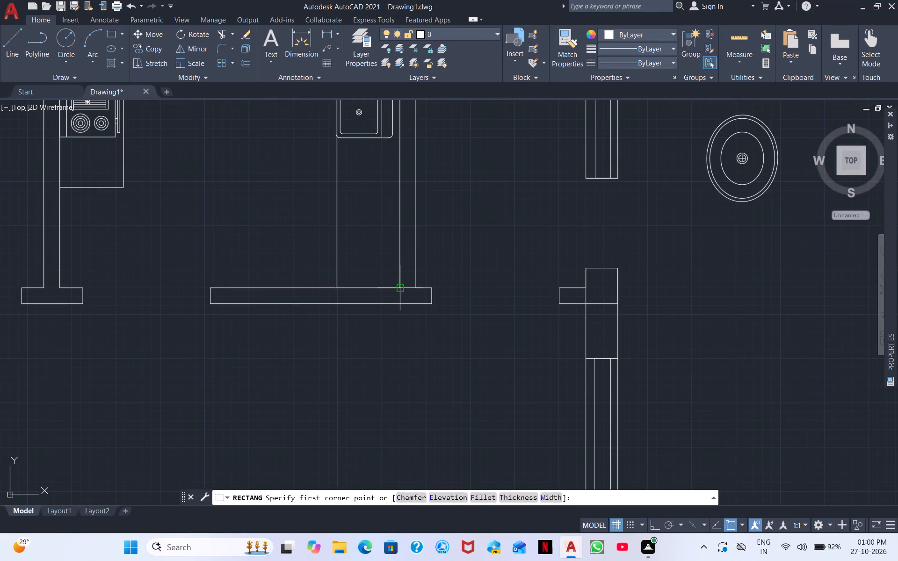
pyautogui.click(397, 286)
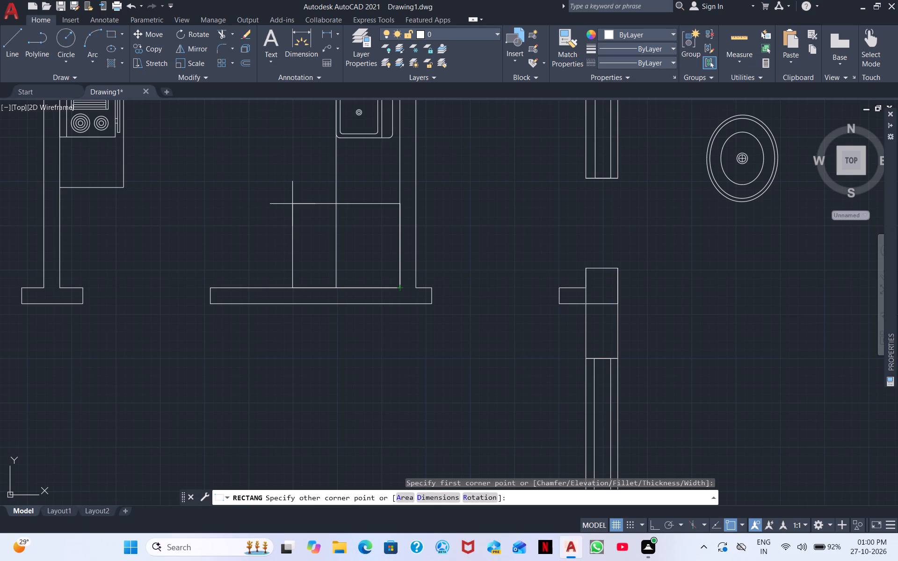
pyautogui.click(293, 204)
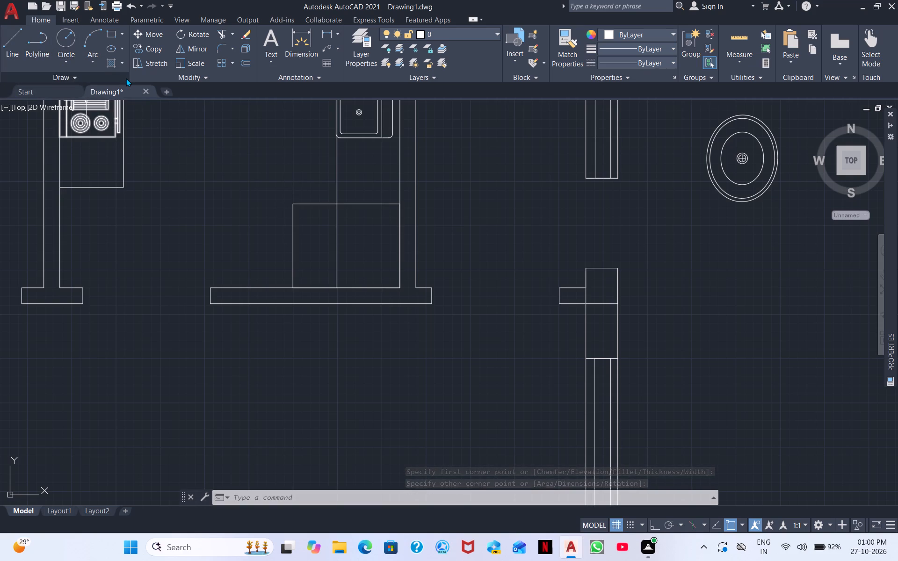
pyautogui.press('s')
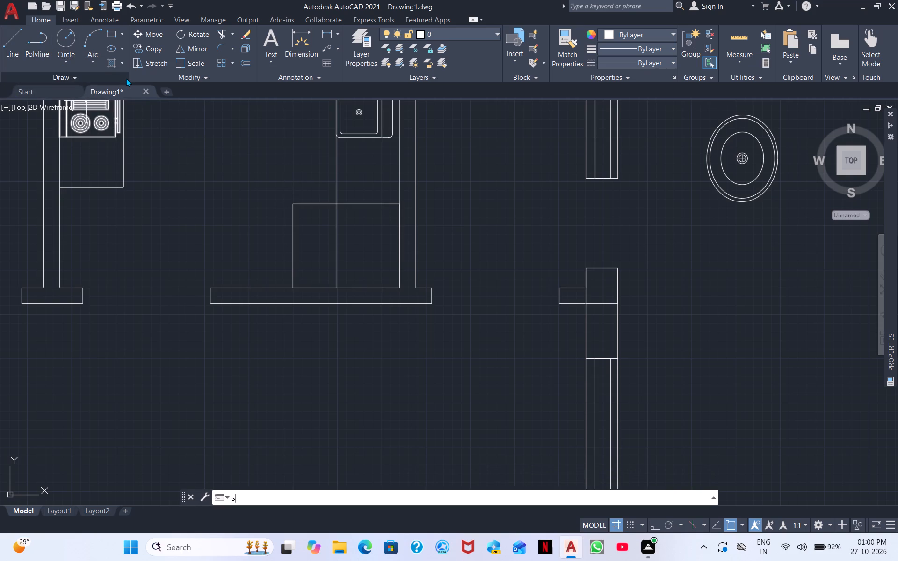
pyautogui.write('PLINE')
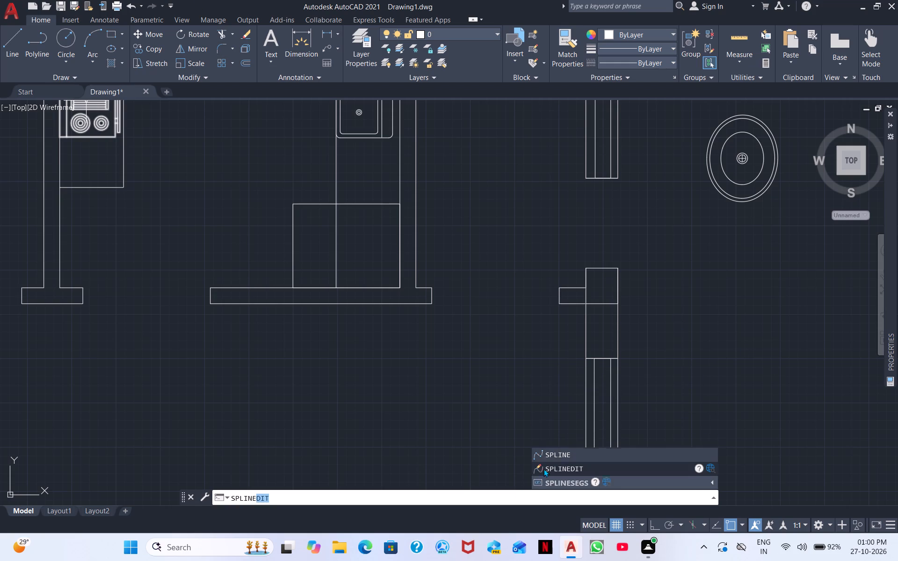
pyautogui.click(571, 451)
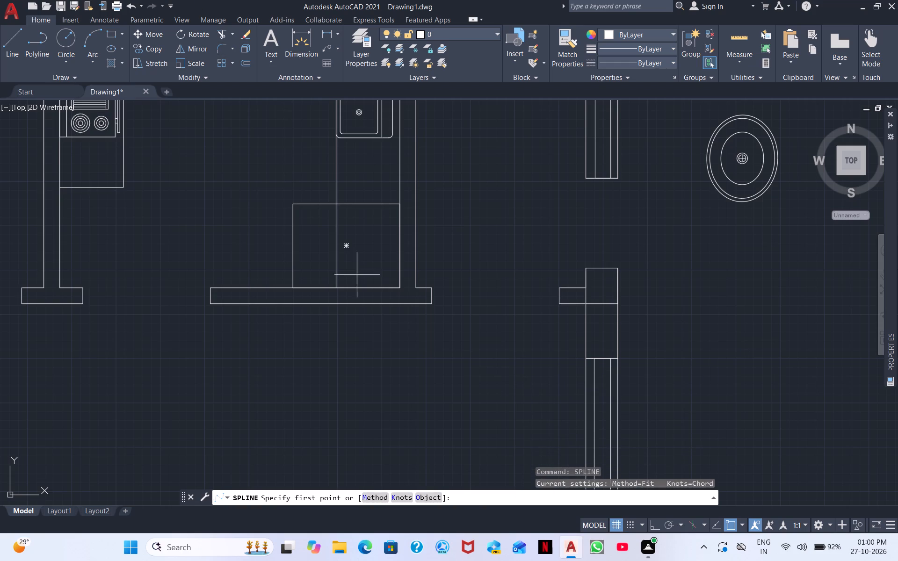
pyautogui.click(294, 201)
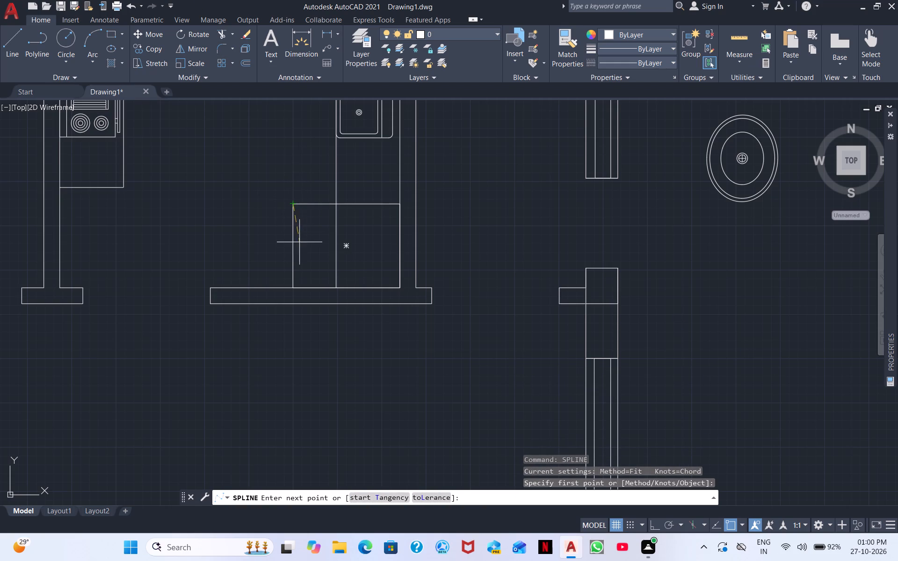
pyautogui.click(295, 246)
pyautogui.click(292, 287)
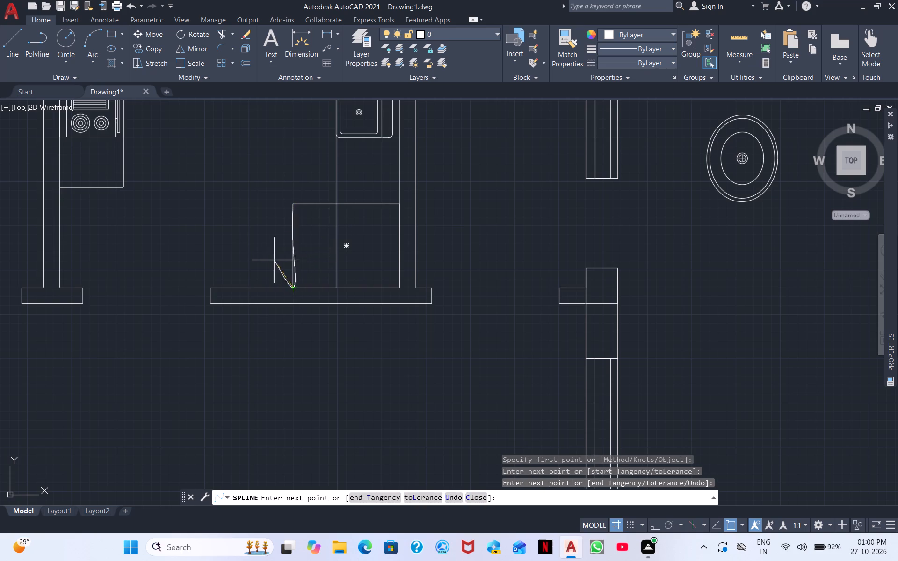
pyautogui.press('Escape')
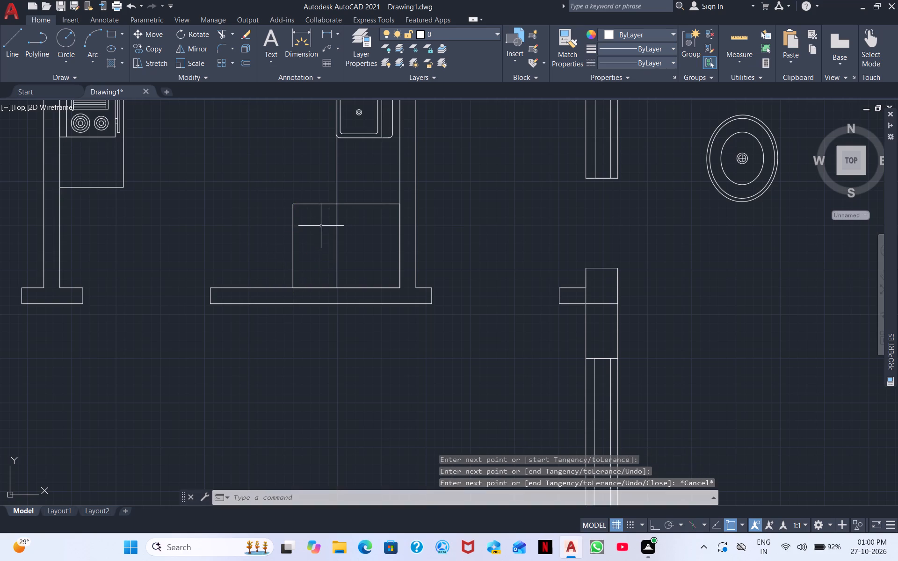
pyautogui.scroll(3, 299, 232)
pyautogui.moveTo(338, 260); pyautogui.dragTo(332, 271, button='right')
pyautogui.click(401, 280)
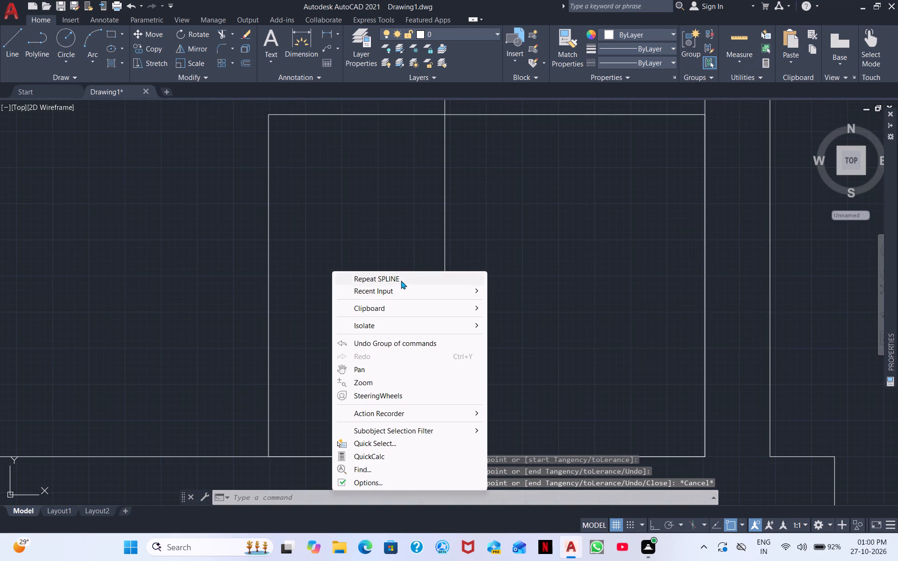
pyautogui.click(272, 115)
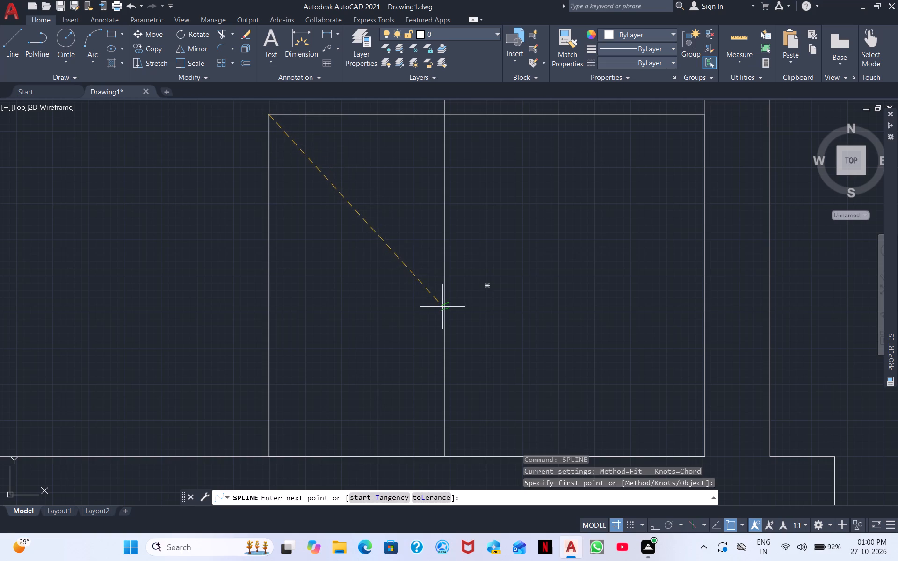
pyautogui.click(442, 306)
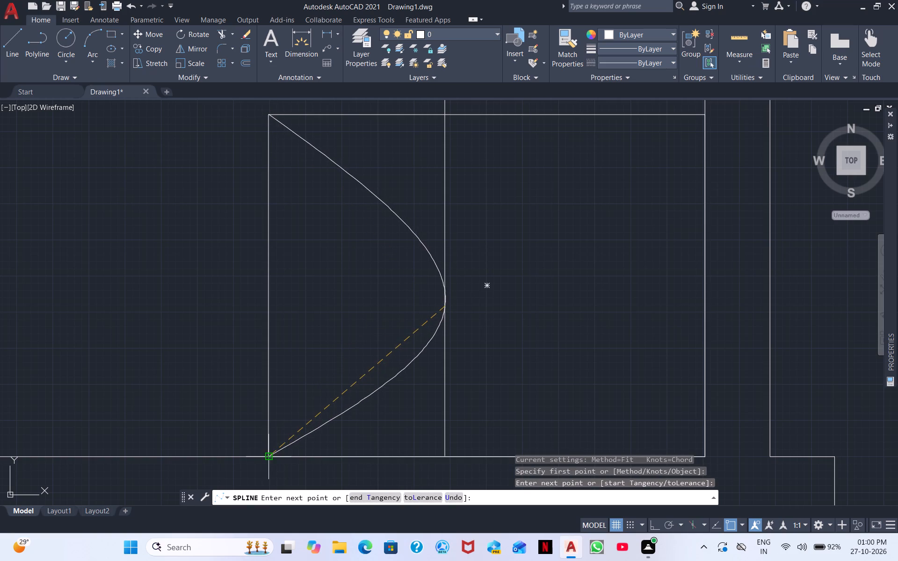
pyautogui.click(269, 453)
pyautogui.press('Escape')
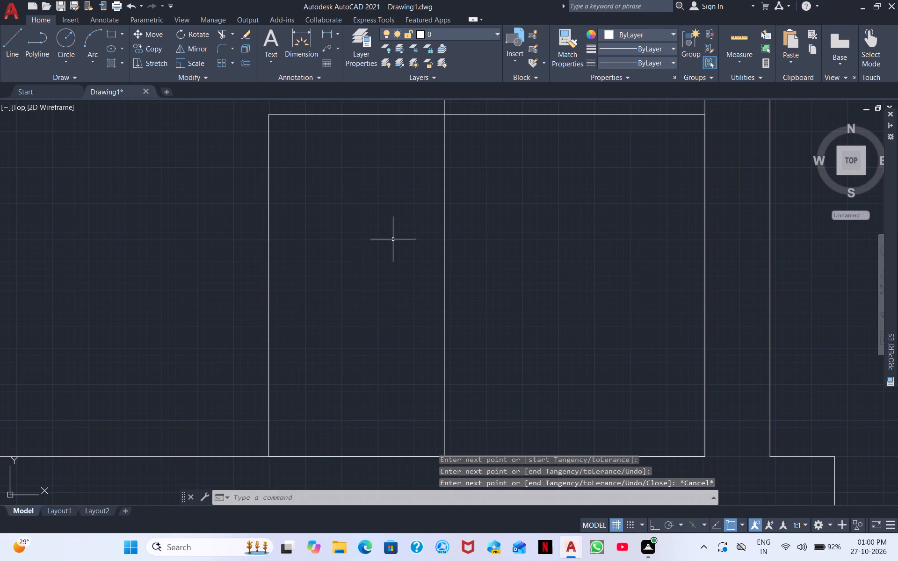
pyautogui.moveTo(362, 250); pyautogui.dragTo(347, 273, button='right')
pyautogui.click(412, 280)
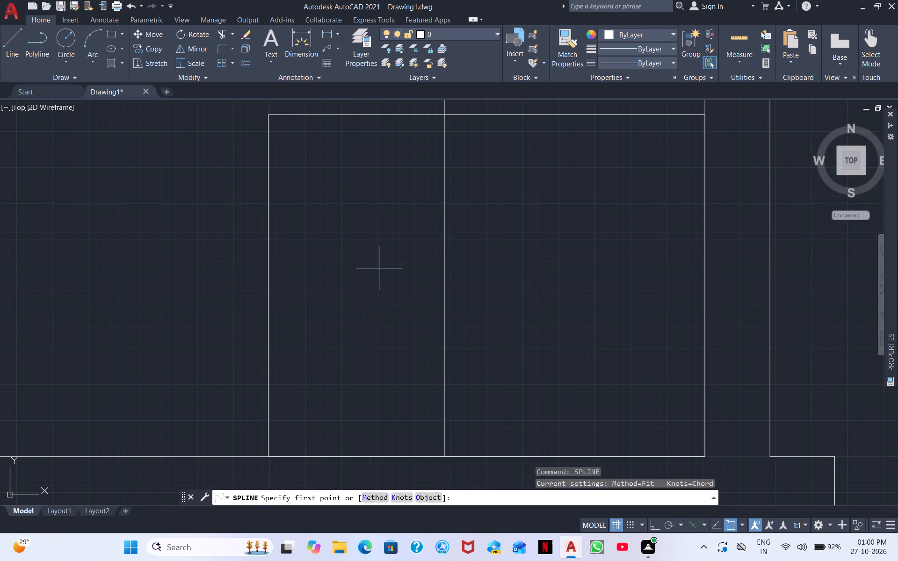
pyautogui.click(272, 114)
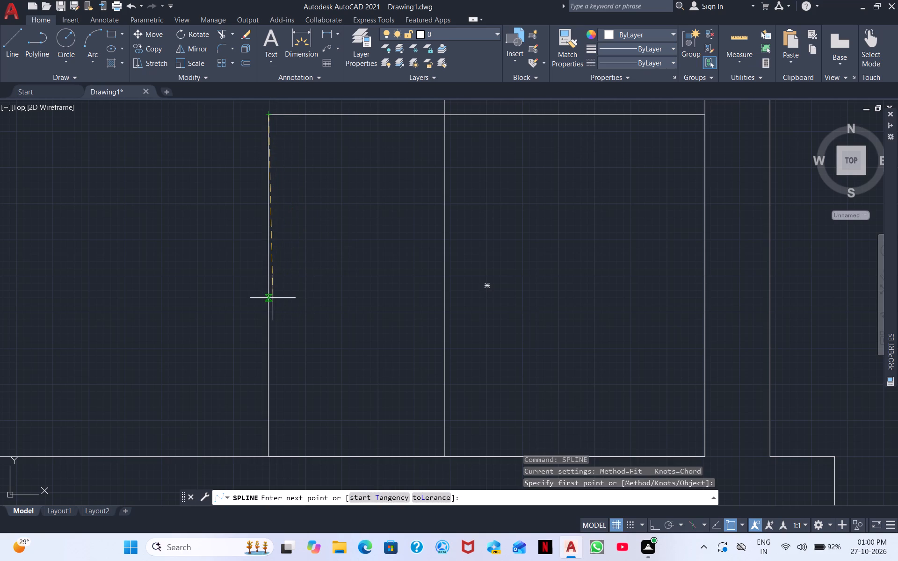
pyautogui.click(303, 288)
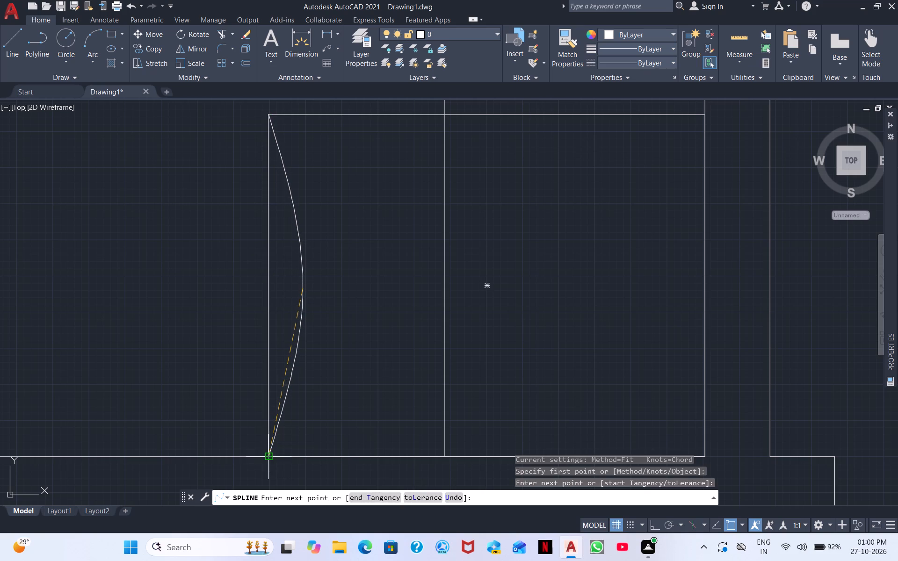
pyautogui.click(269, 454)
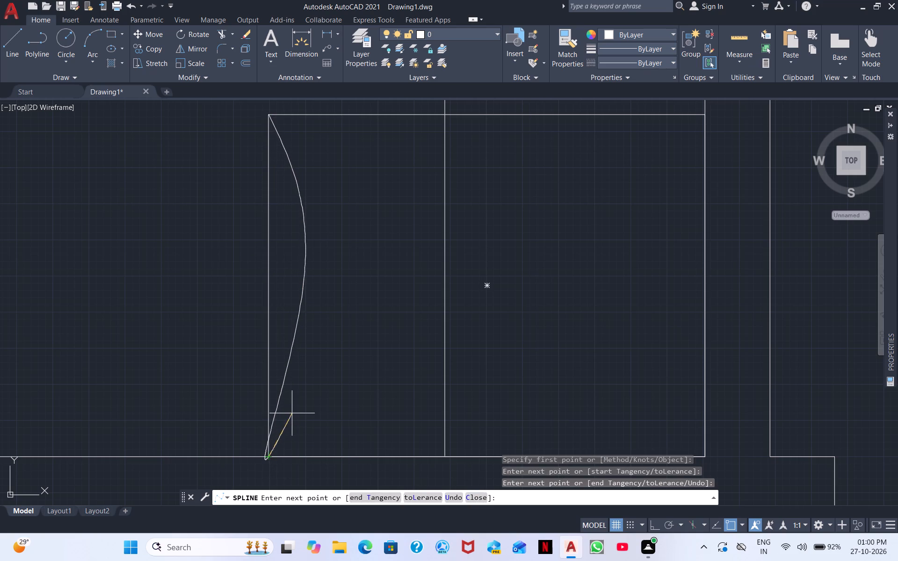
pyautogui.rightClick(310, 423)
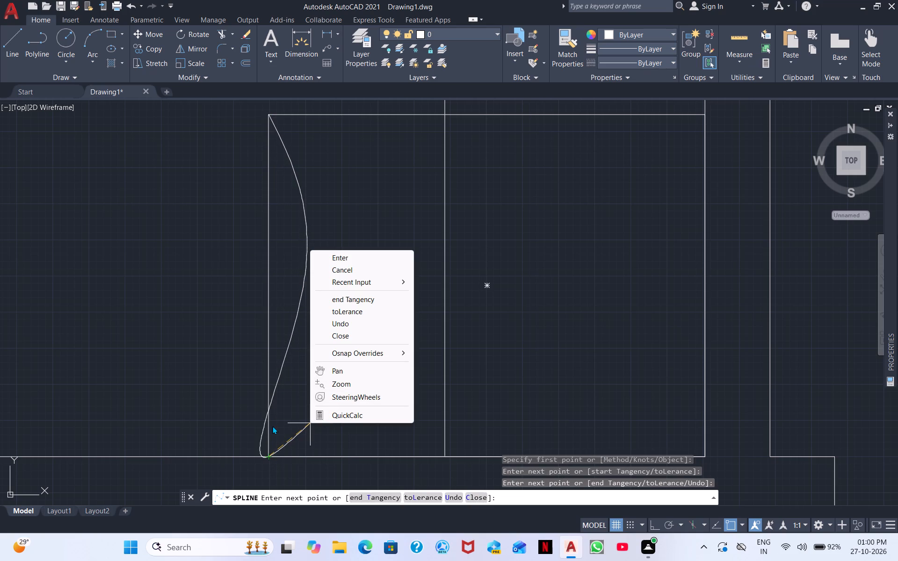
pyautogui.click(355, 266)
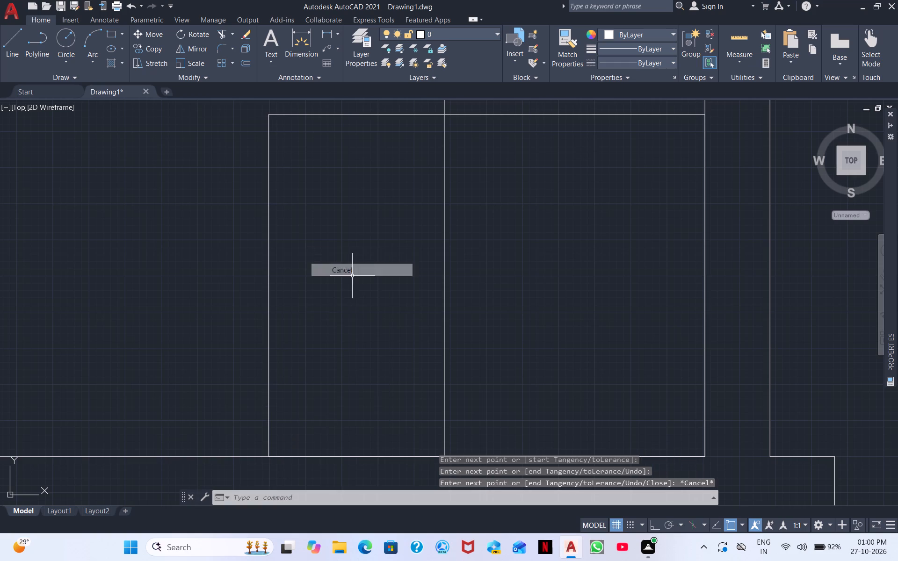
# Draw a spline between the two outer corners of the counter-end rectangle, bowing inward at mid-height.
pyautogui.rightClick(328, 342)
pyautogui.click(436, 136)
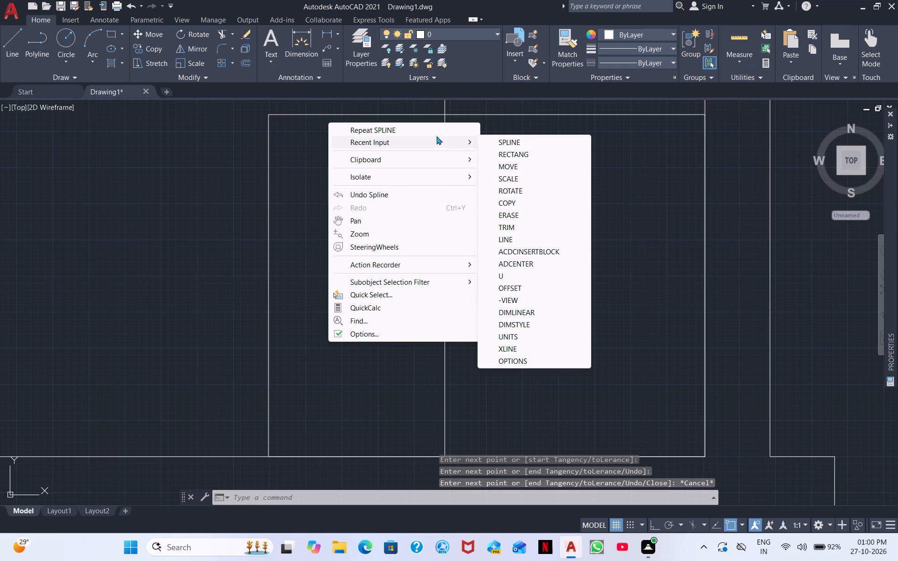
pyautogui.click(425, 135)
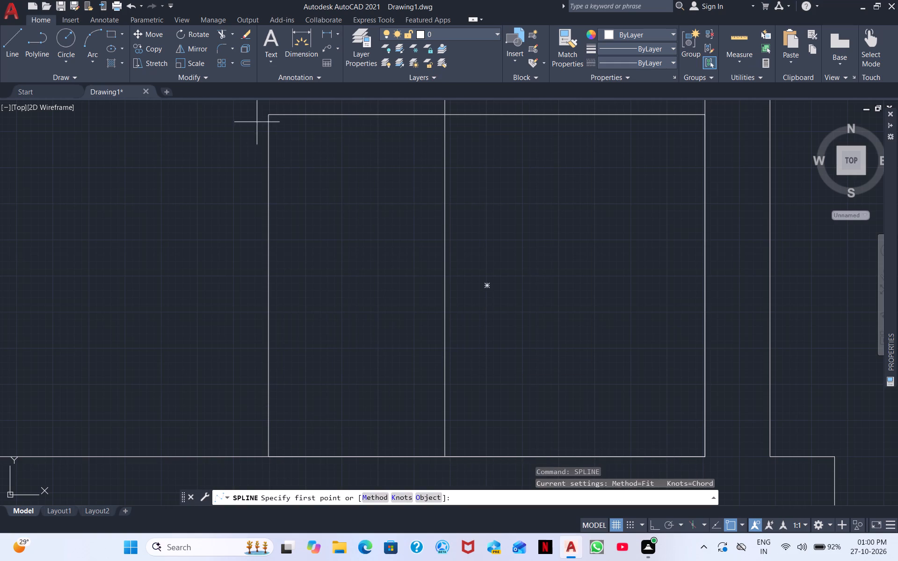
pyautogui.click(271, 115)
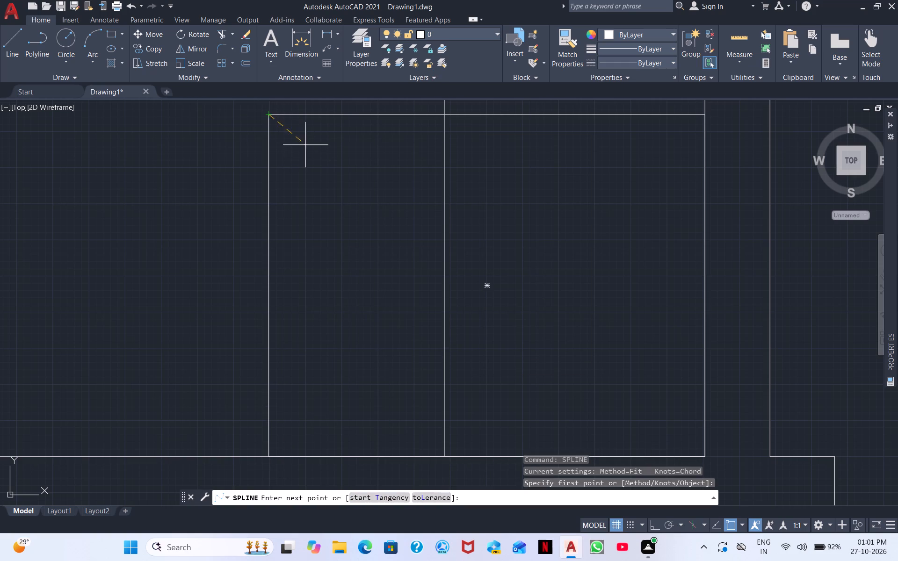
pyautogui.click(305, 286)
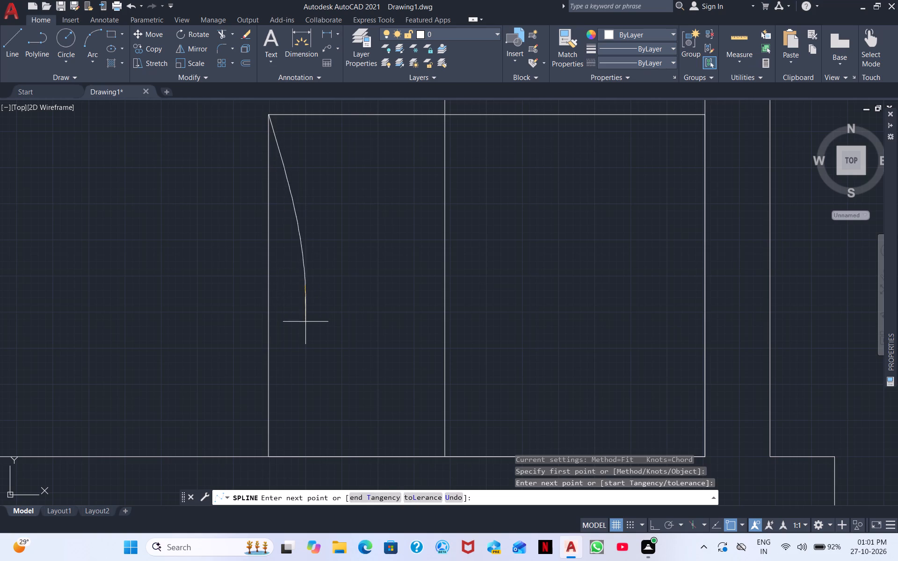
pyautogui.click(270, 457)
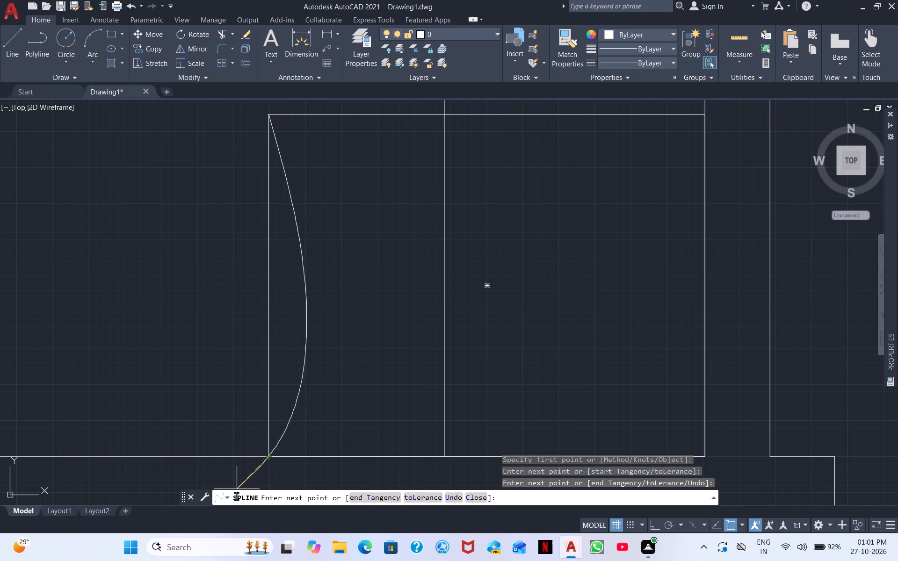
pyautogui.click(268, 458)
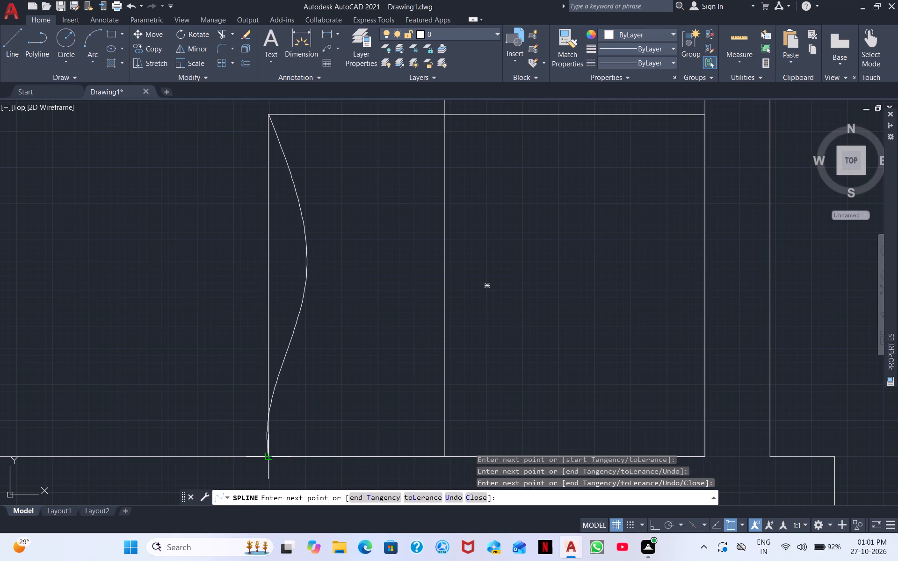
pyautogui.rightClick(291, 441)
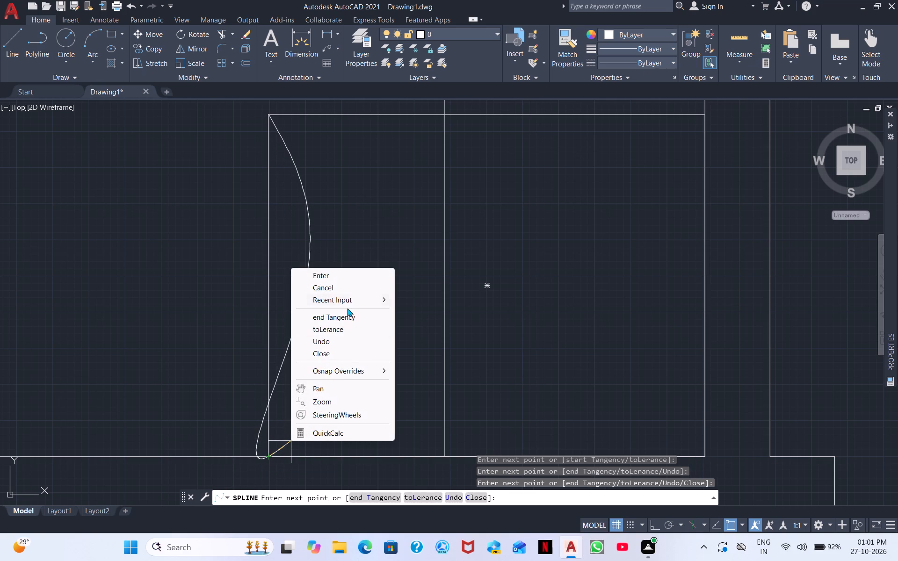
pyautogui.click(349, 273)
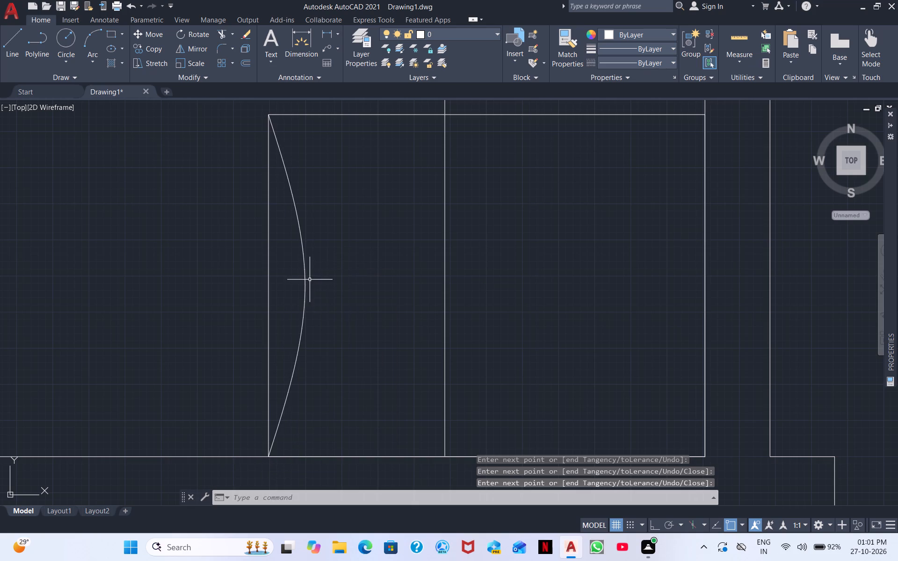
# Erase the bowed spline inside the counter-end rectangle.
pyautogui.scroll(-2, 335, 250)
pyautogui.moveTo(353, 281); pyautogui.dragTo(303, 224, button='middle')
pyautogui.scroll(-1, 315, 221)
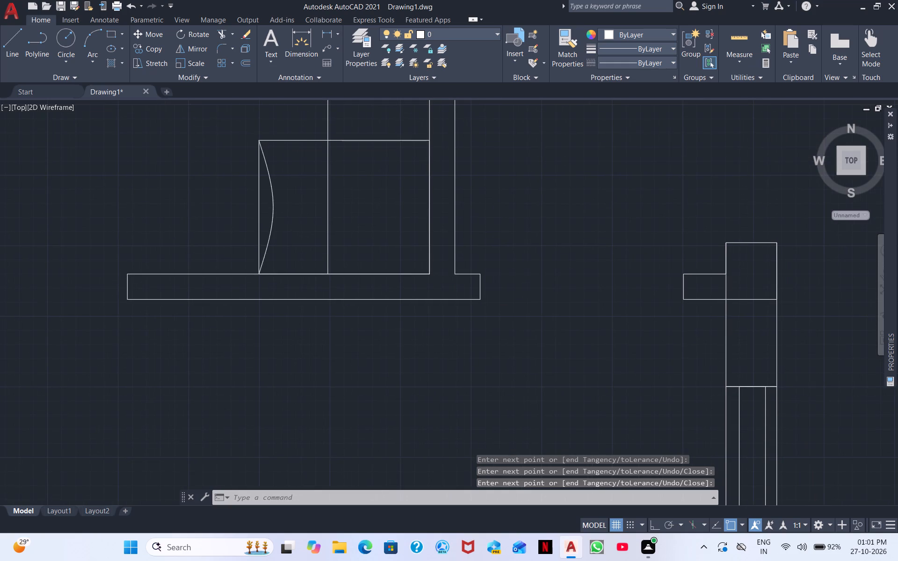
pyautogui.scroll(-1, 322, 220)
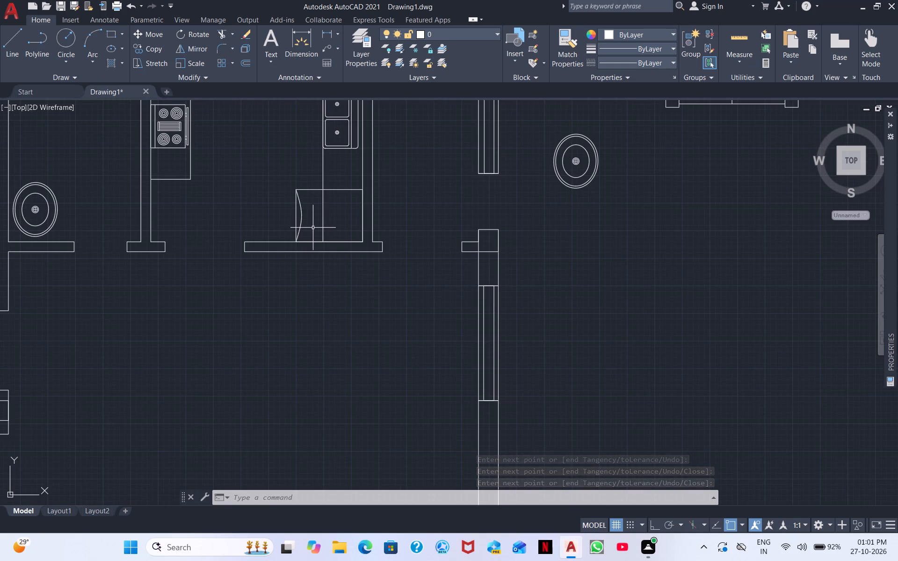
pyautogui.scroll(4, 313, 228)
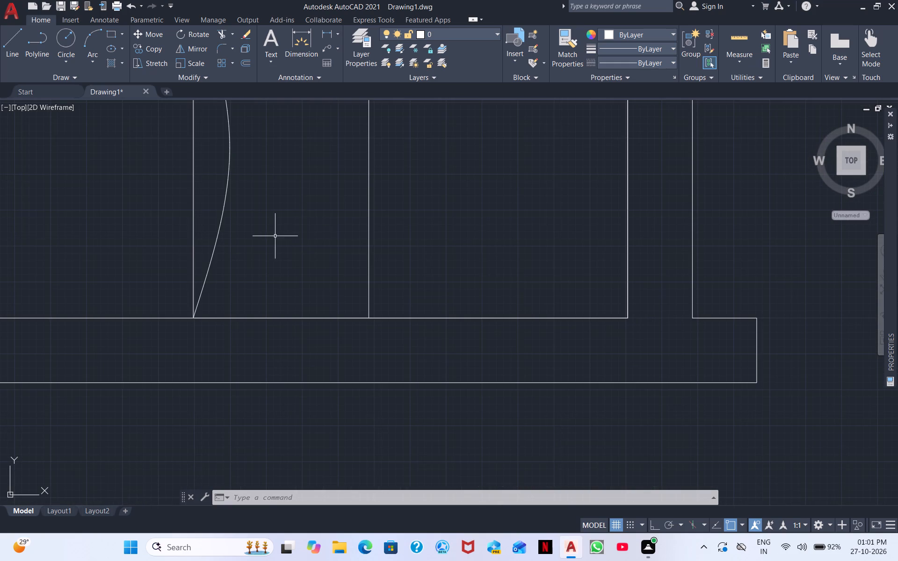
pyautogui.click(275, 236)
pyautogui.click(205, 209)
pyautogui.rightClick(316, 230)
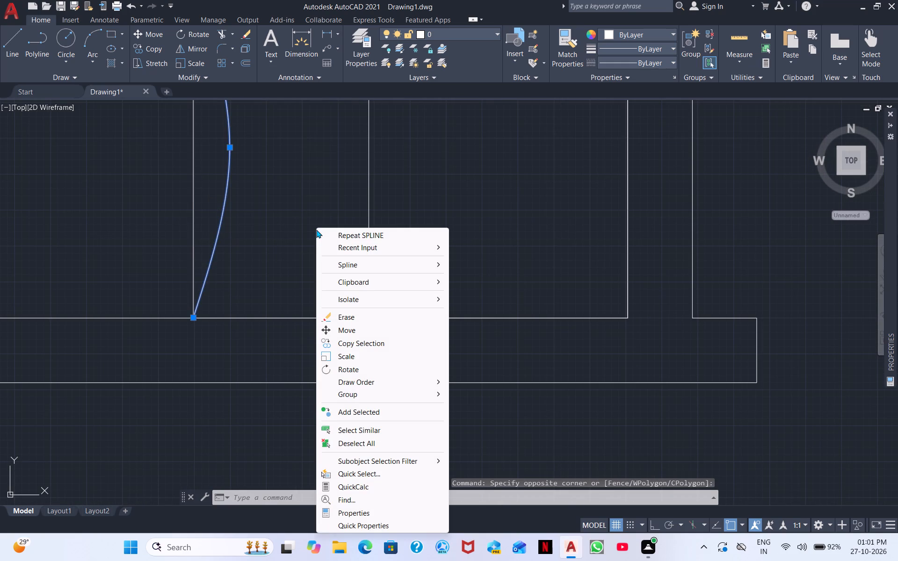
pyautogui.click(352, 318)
# Stretch the counter-end rectangle's outer side freehand inward, closer to the counter's inner edge.
pyautogui.scroll(-2, 281, 240)
pyautogui.moveTo(280, 238); pyautogui.dragTo(274, 371, button='middle')
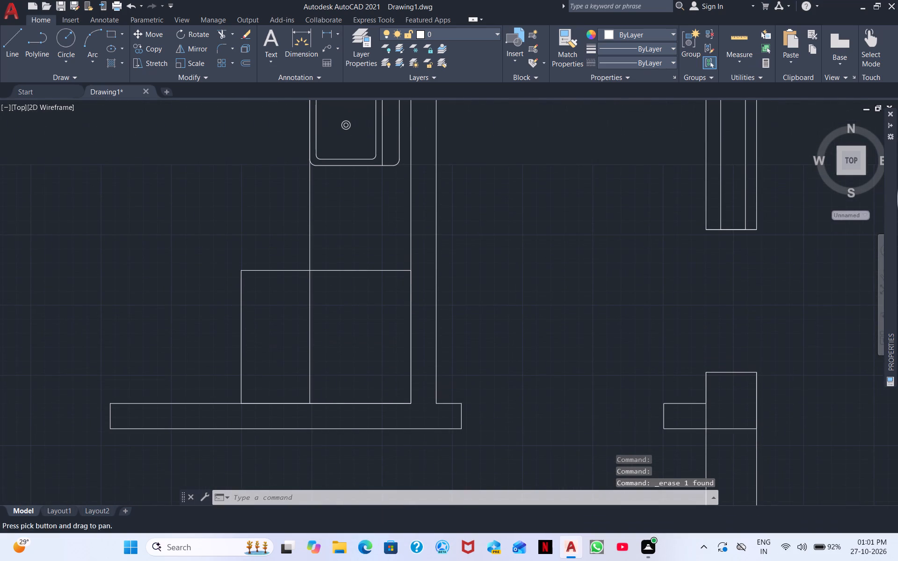
pyautogui.click(269, 333)
pyautogui.click(214, 292)
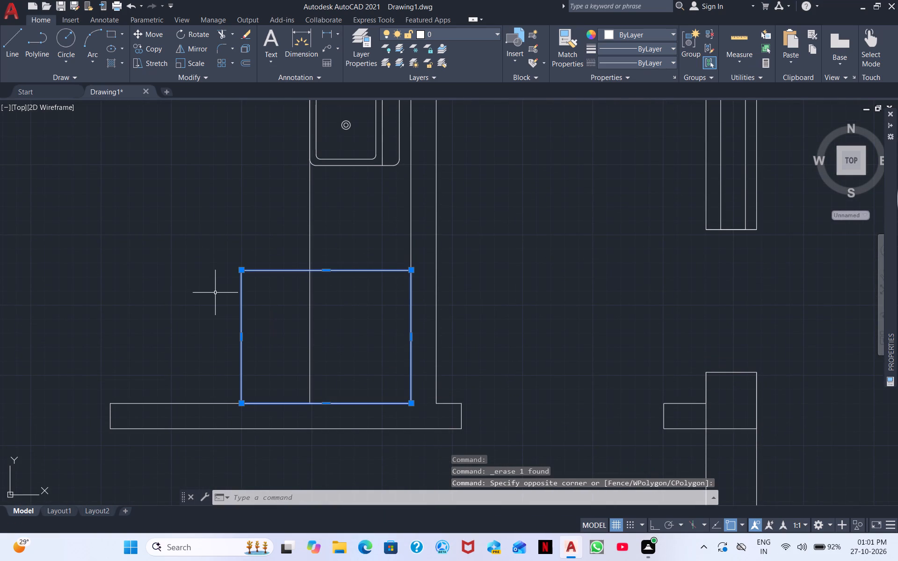
pyautogui.rightClick(215, 293)
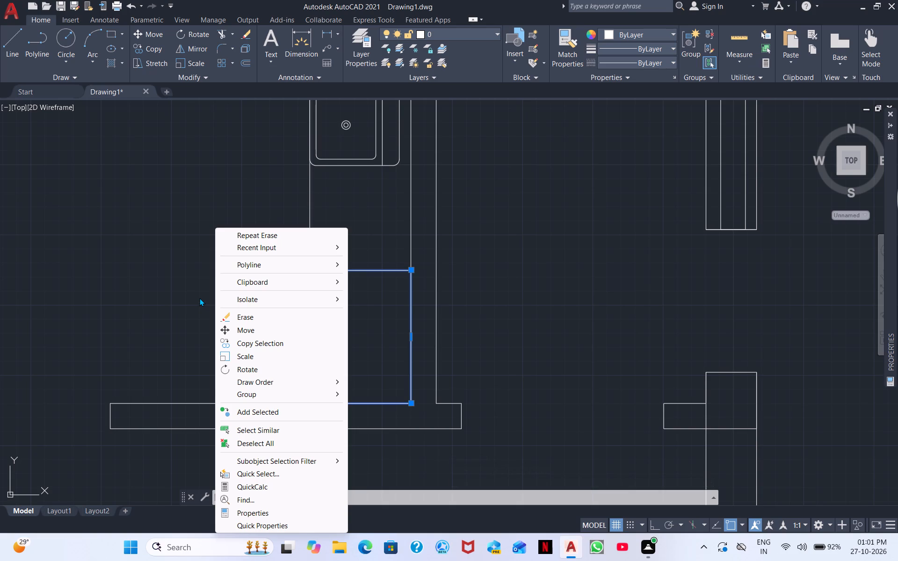
pyautogui.click(178, 299)
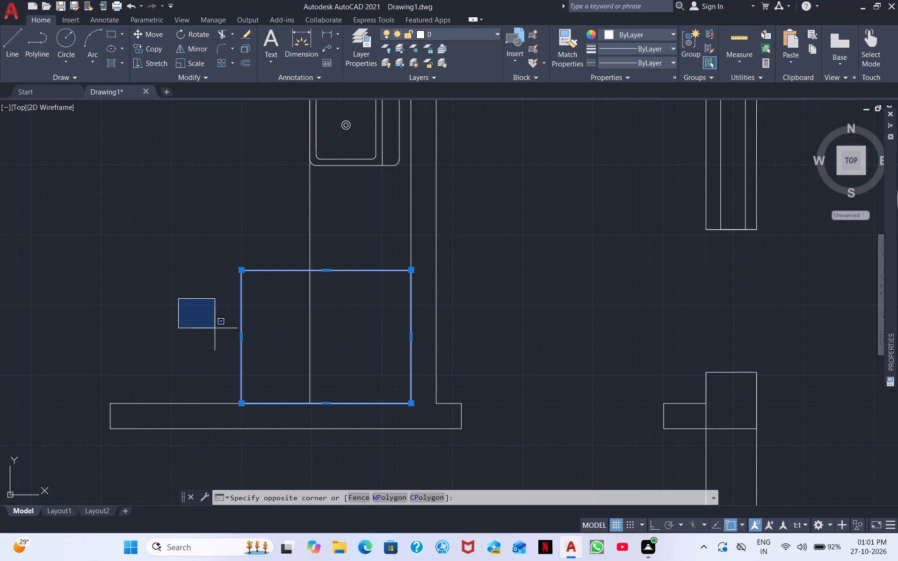
pyautogui.click(208, 326)
pyautogui.scroll(3, 240, 336)
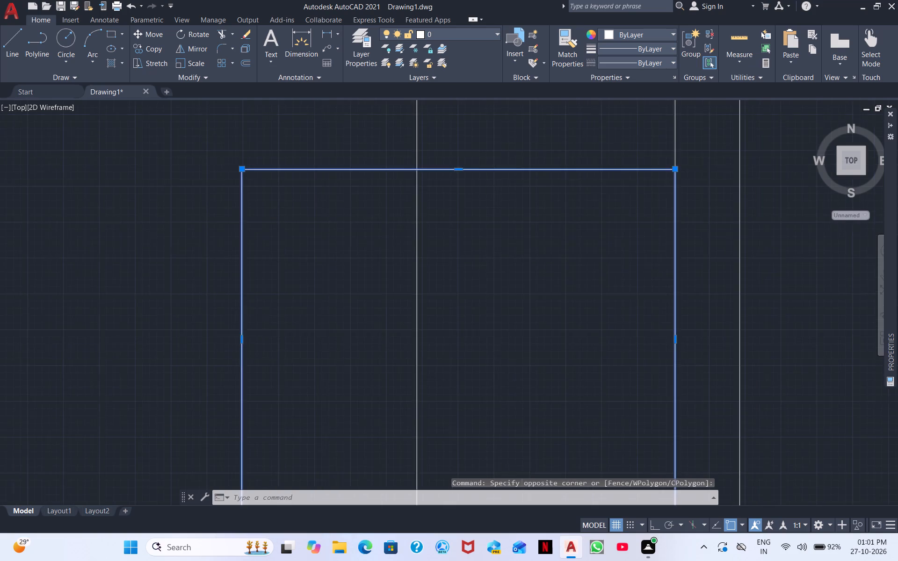
pyautogui.click(242, 342)
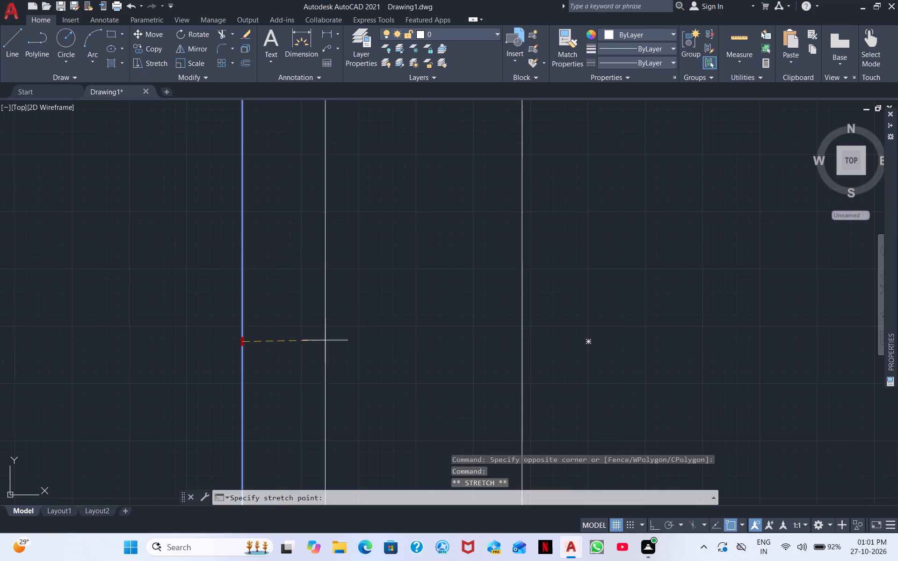
pyautogui.click(348, 341)
pyautogui.scroll(-2, 350, 340)
pyautogui.moveTo(410, 338); pyautogui.dragTo(325, 304, button='middle')
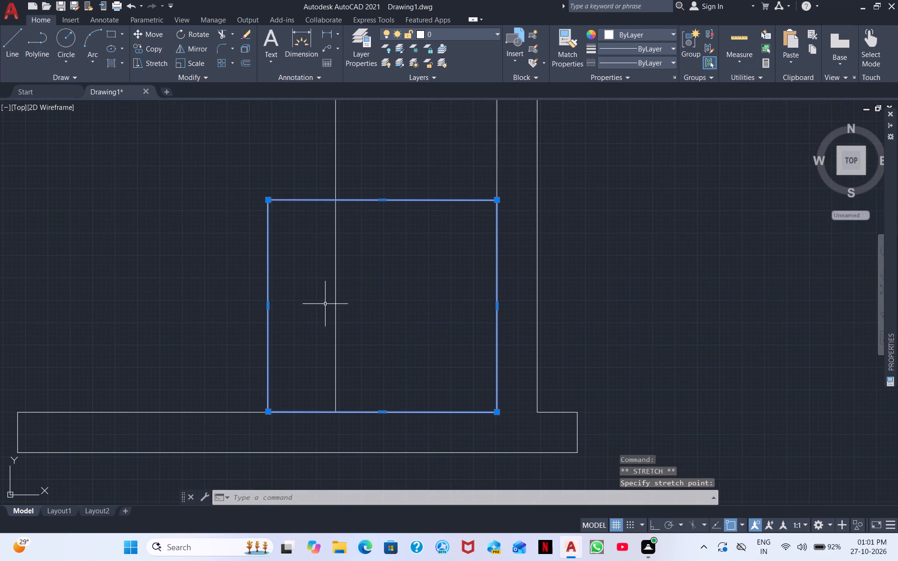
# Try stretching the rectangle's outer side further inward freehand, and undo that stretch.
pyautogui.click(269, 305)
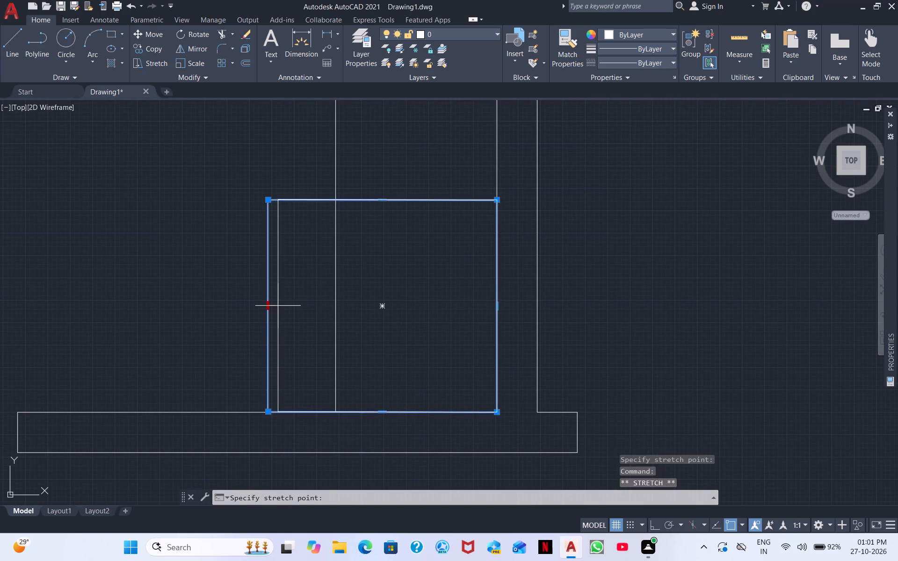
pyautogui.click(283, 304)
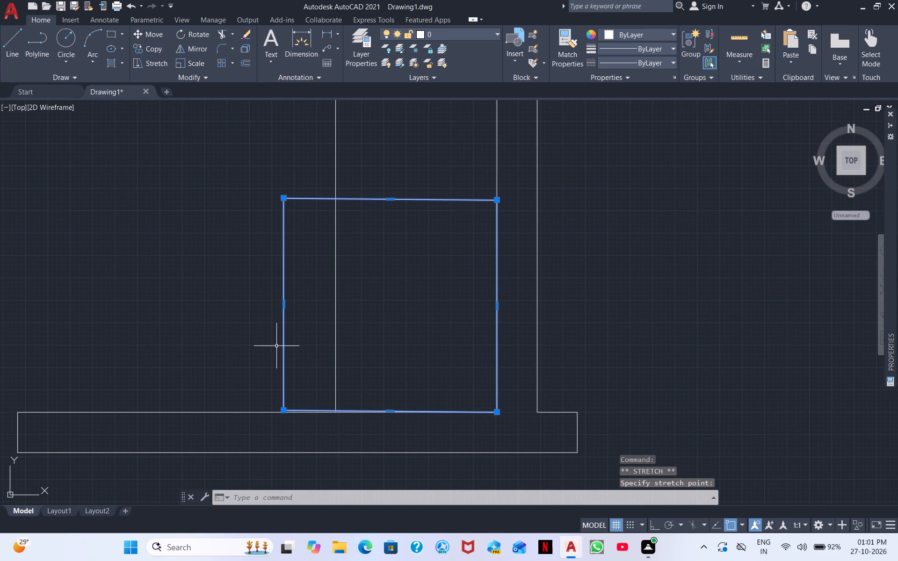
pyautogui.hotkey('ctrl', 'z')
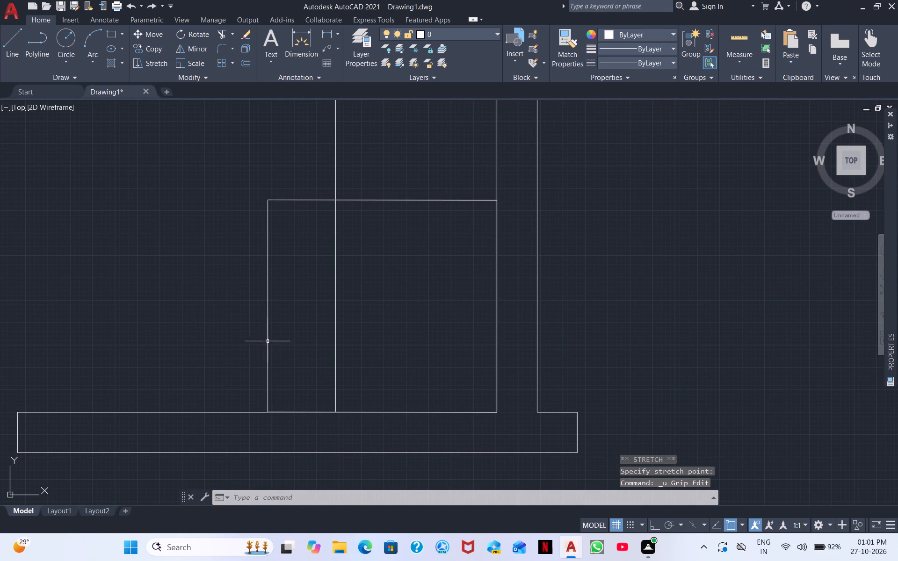
# Turn on Ortho mode and stretch the rectangle's outer side straight inward, leaving it slightly beyond the counter's inner edge.
pyautogui.click(293, 329)
pyautogui.moveTo(220, 302); pyautogui.dragTo(223, 309)
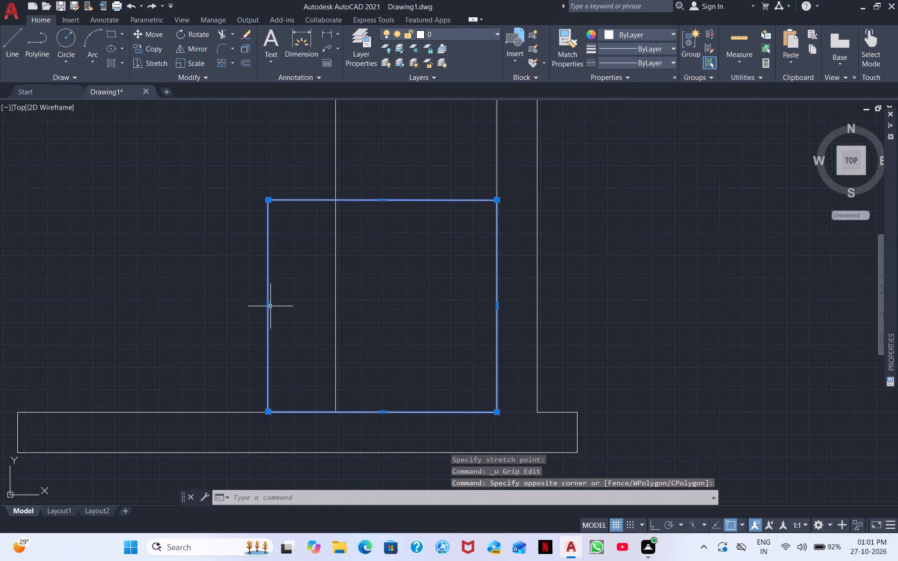
pyautogui.click(270, 307)
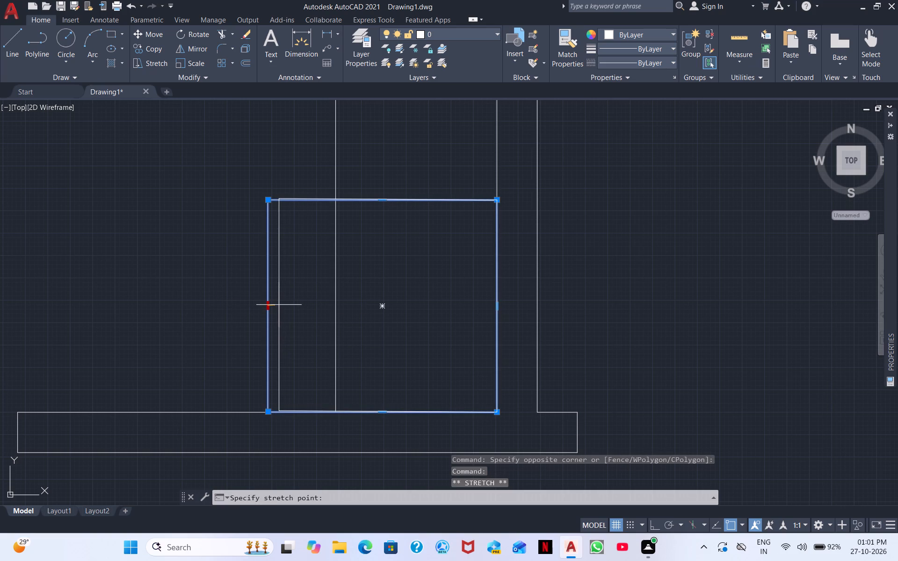
pyautogui.press('Escape')
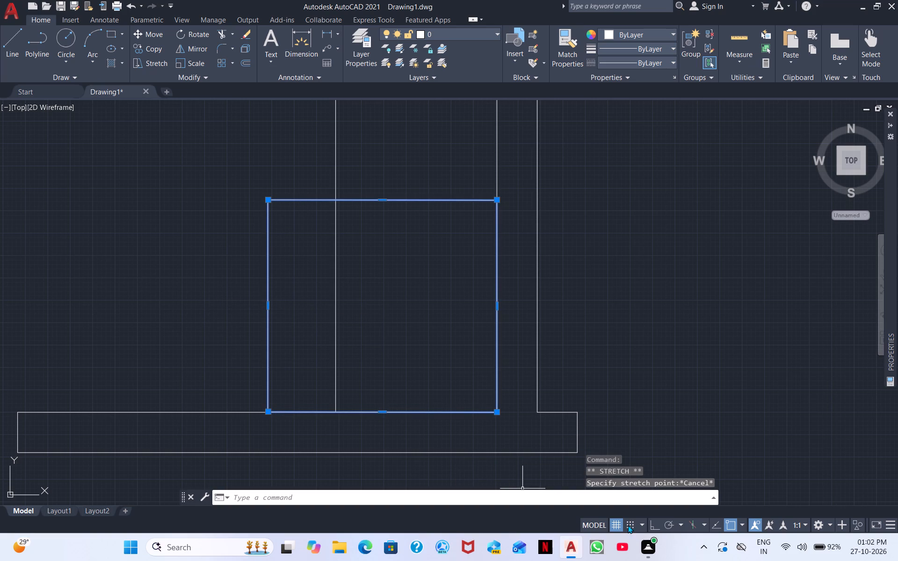
pyautogui.click(659, 525)
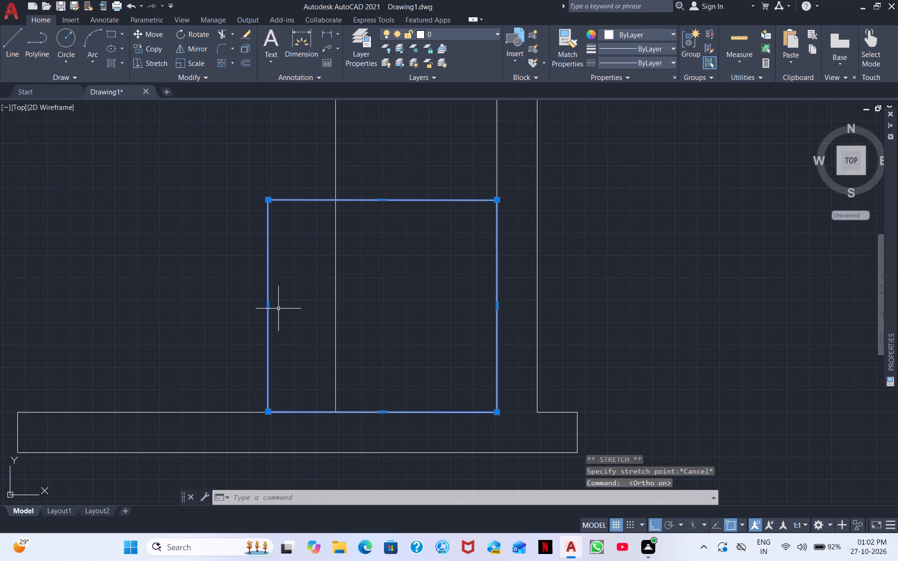
pyautogui.click(269, 308)
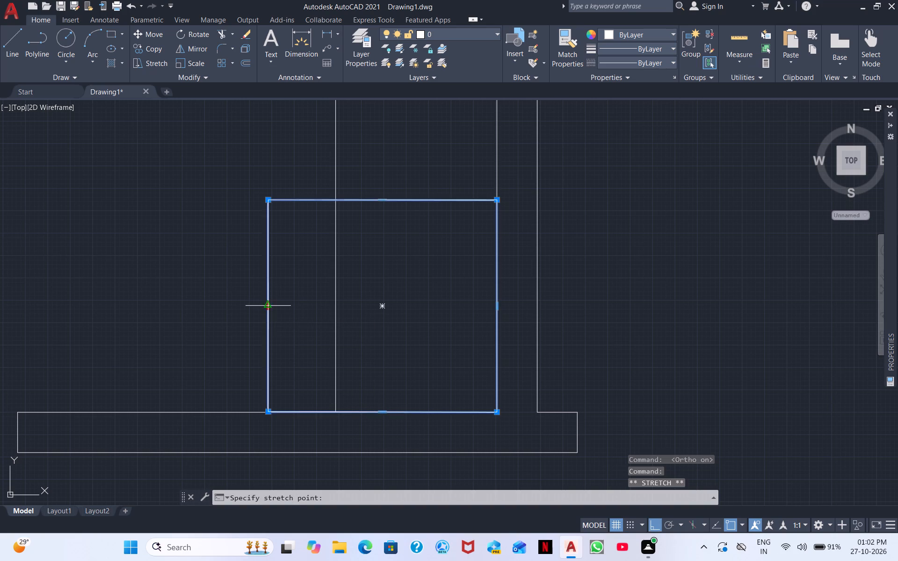
pyautogui.click(292, 307)
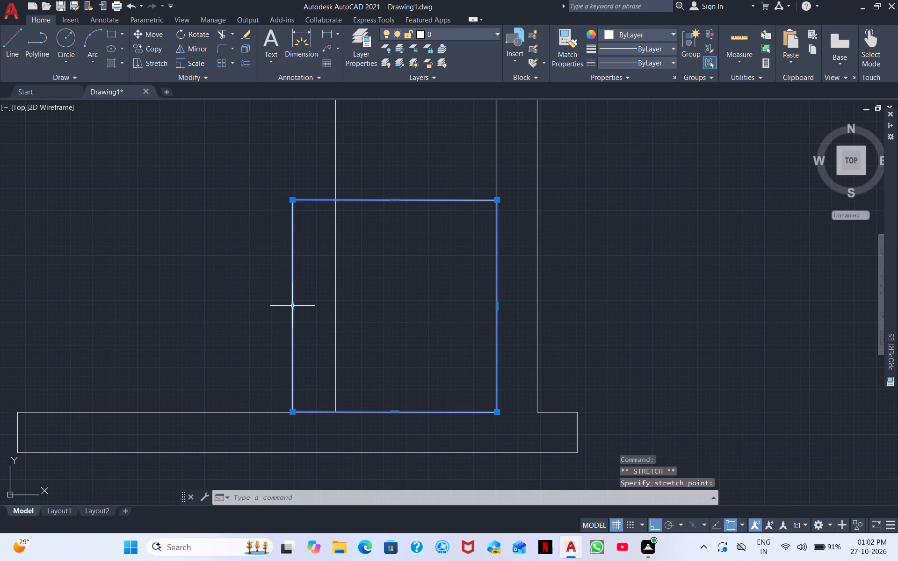
pyautogui.press('Escape')
# Draw a vertical line just inside the counter-end rectangle's outer side, spanning its full height.
pyautogui.click(19, 48)
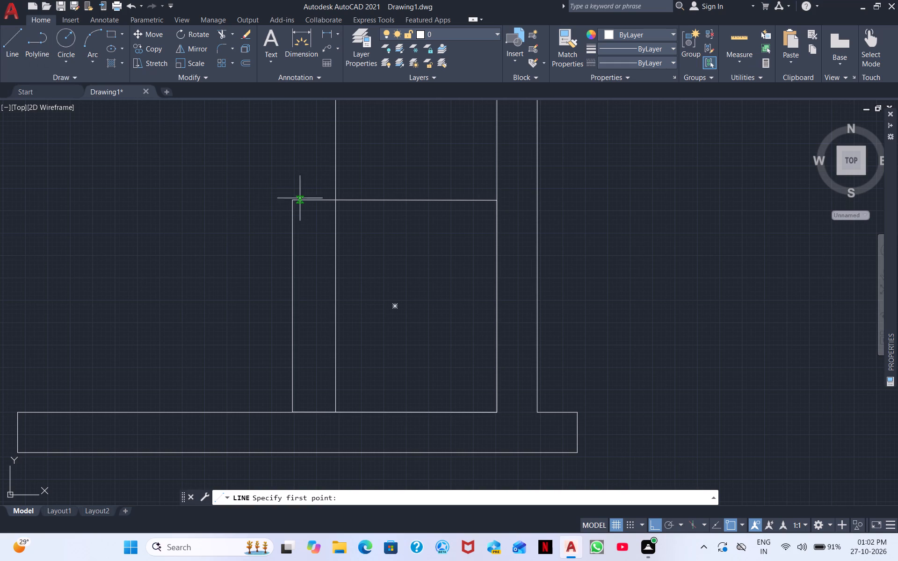
pyautogui.click(303, 200)
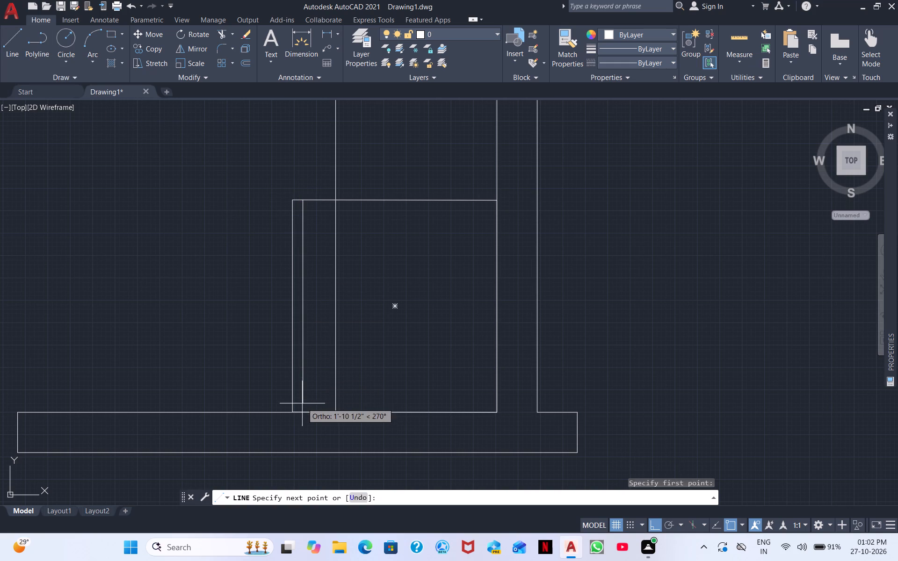
pyautogui.click(302, 411)
pyautogui.press('Escape')
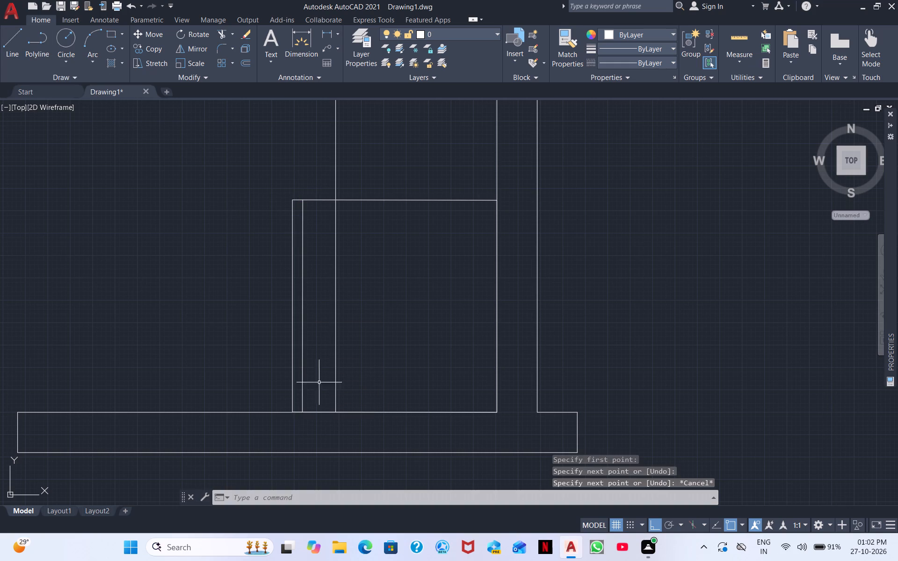
# Draw a horizontal line across the counter, from its inner edge to the wall, just above the counter-end rectangle.
pyautogui.scroll(-1, 349, 329)
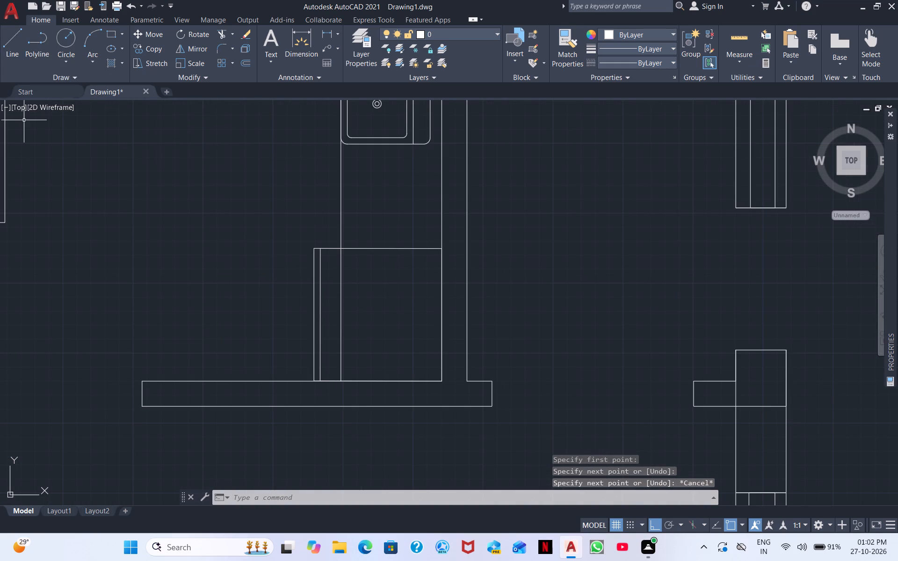
pyautogui.click(19, 50)
pyautogui.scroll(1, 341, 197)
pyautogui.moveTo(417, 286); pyautogui.dragTo(267, 345, button='middle')
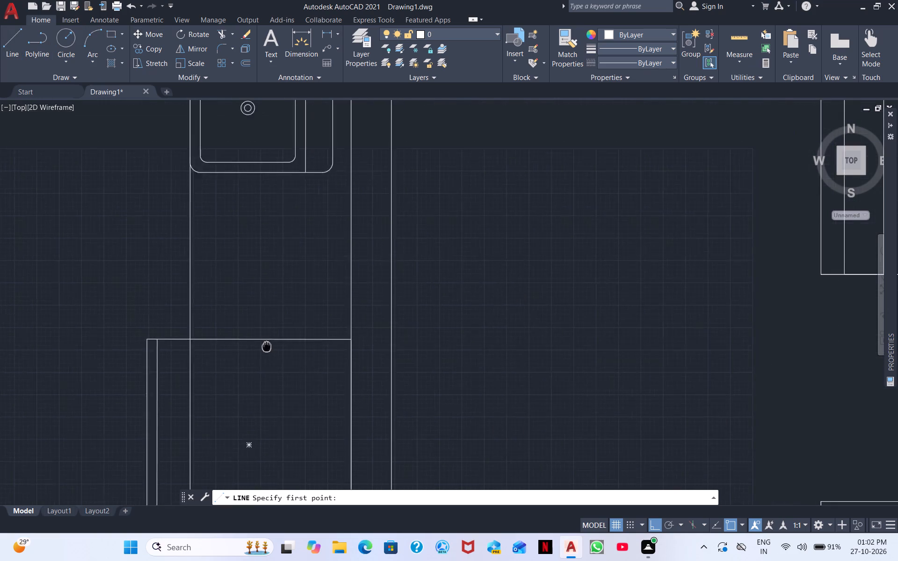
pyautogui.moveTo(267, 345); pyautogui.dragTo(196, 365, button='middle')
pyautogui.scroll(1, 198, 365)
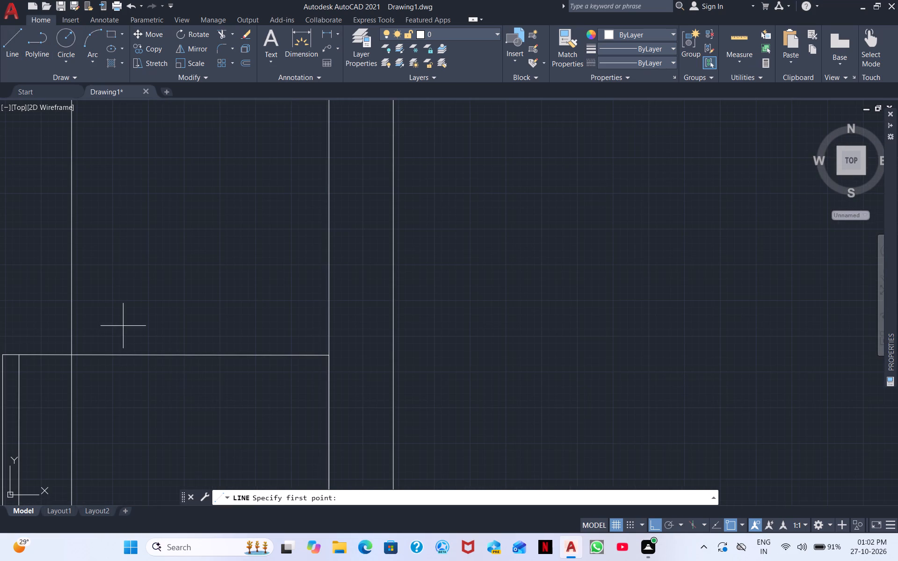
pyautogui.click(71, 344)
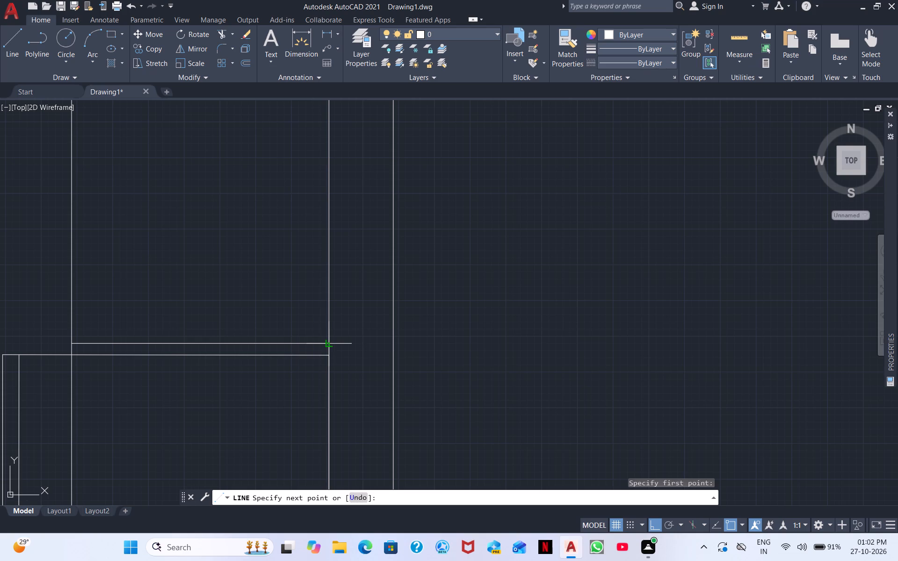
pyautogui.click(327, 345)
pyautogui.press('Escape')
# Trim the counter's inner edge line out of the narrow gap above the counter-end rectangle and out of the rectangle itself.
pyautogui.scroll(-1, 256, 316)
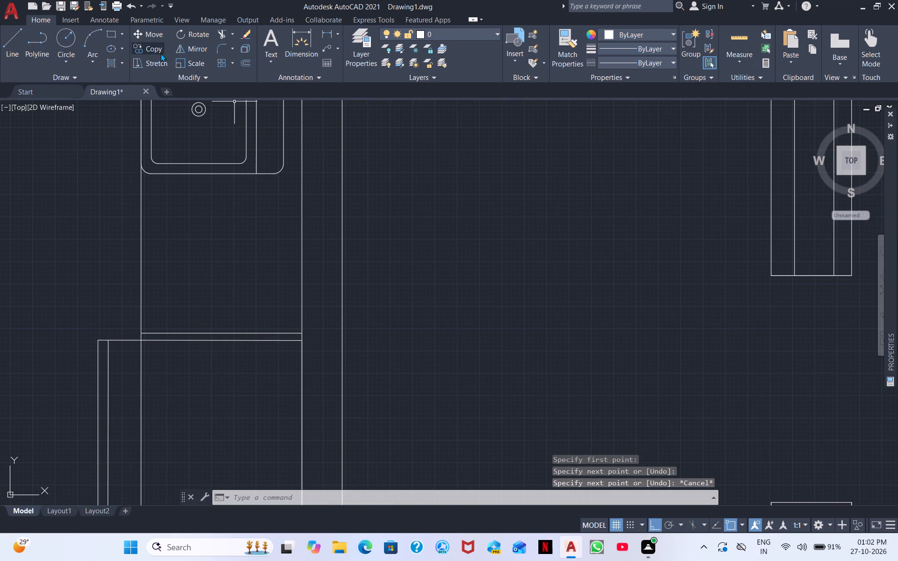
pyautogui.click(219, 31)
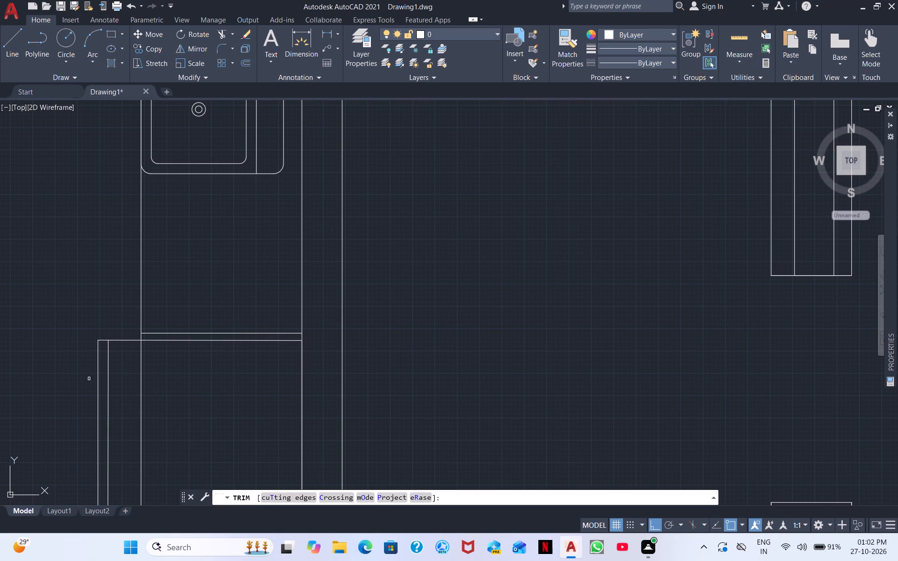
pyautogui.scroll(1, 136, 344)
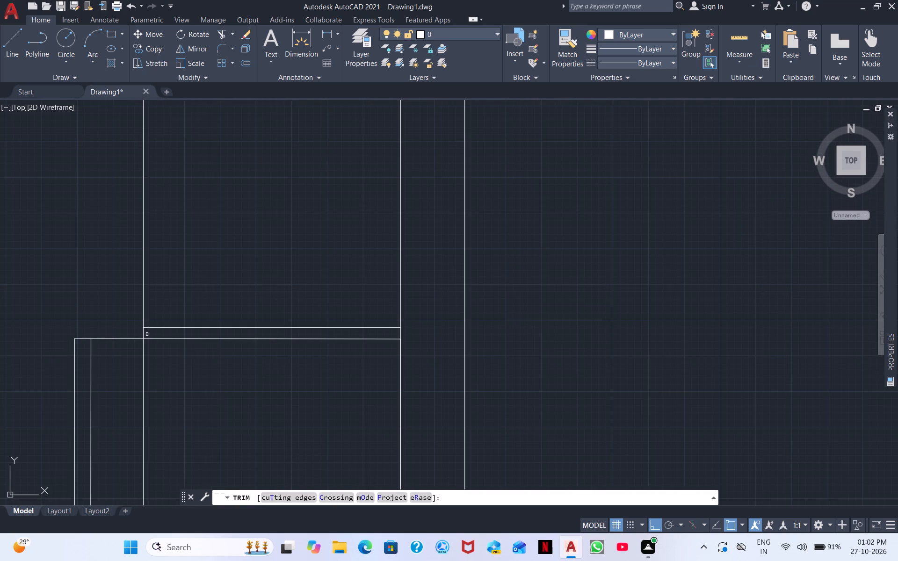
pyautogui.click(144, 335)
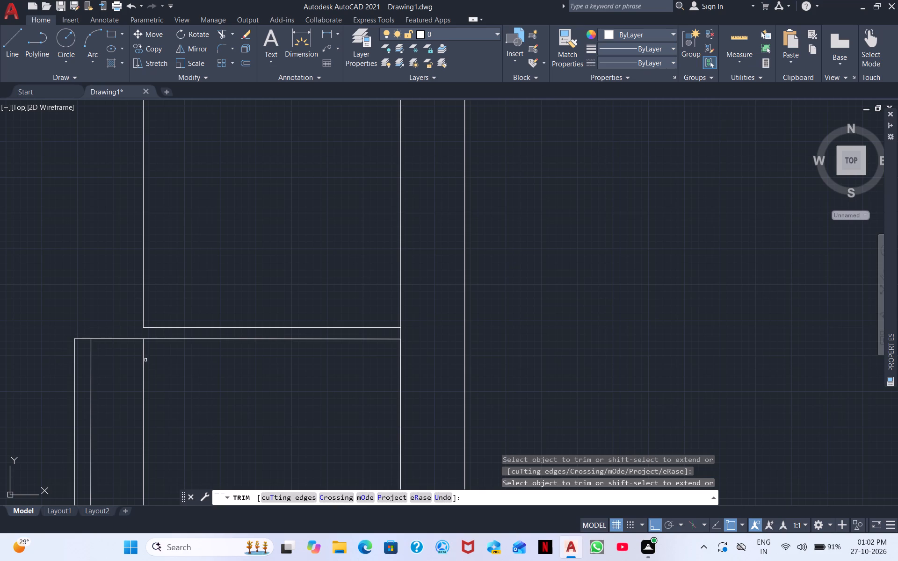
pyautogui.moveTo(140, 363); pyautogui.dragTo(149, 371)
pyautogui.scroll(-1, 226, 388)
pyautogui.moveTo(261, 392); pyautogui.dragTo(239, 233, button='middle')
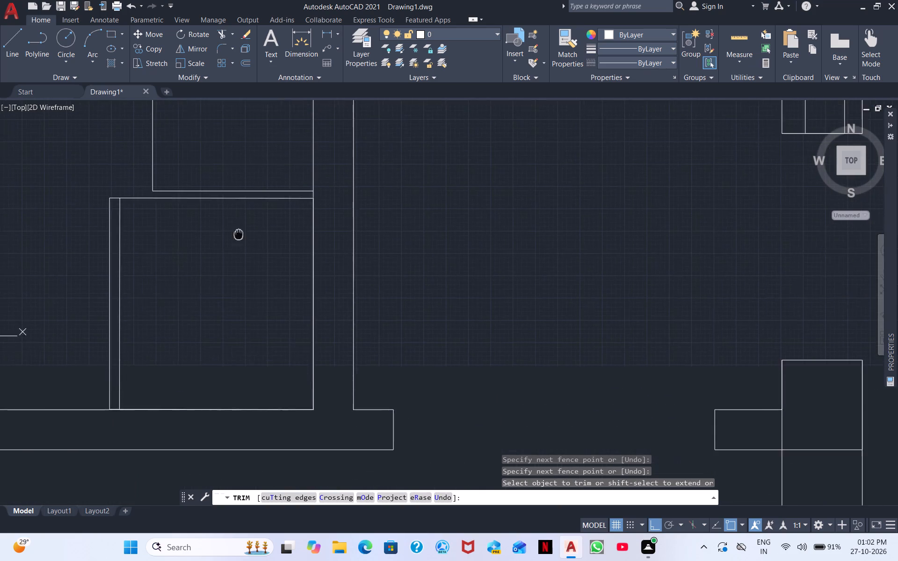
pyautogui.scroll(-1, 260, 274)
pyautogui.press('Escape')
# Examine the furnished kitchen, the remaining rooms of the floor plan and the loose furniture beside it.
pyautogui.moveTo(240, 300); pyautogui.dragTo(247, 342, button='middle')
pyautogui.scroll(-1, 254, 352)
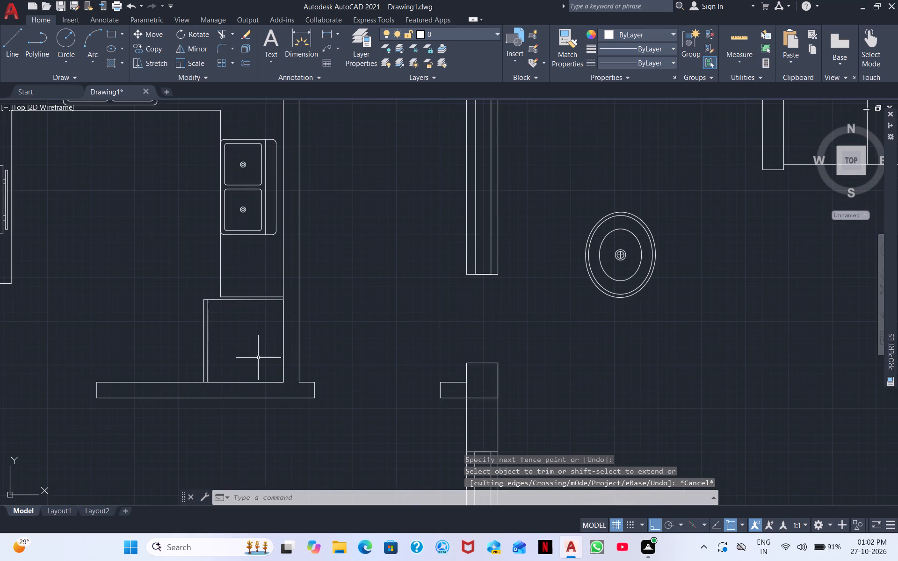
pyautogui.moveTo(249, 309); pyautogui.dragTo(386, 388, button='middle')
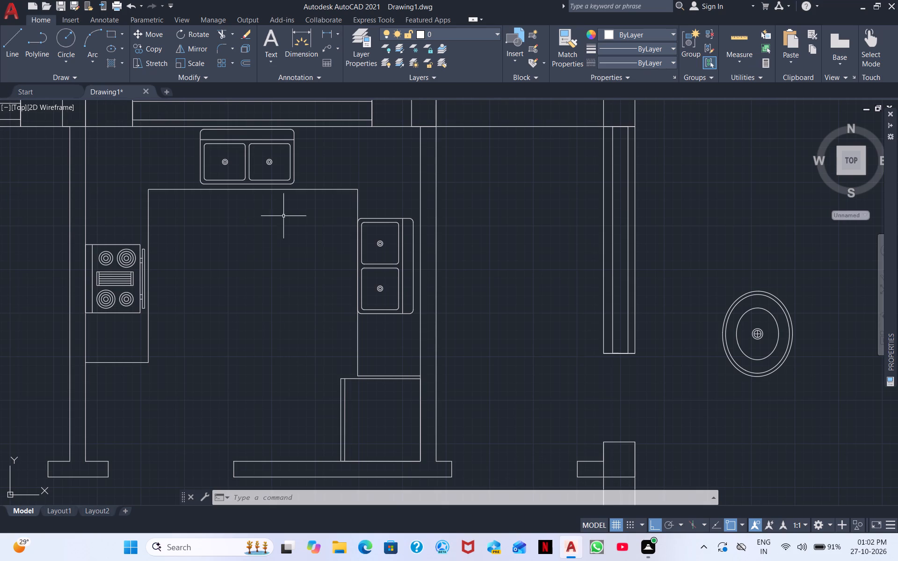
pyautogui.moveTo(246, 361); pyautogui.dragTo(243, 214, button='middle')
pyautogui.scroll(-1, 242, 263)
pyautogui.moveTo(242, 268); pyautogui.dragTo(202, 176, button='middle')
pyautogui.scroll(2, 188, 264)
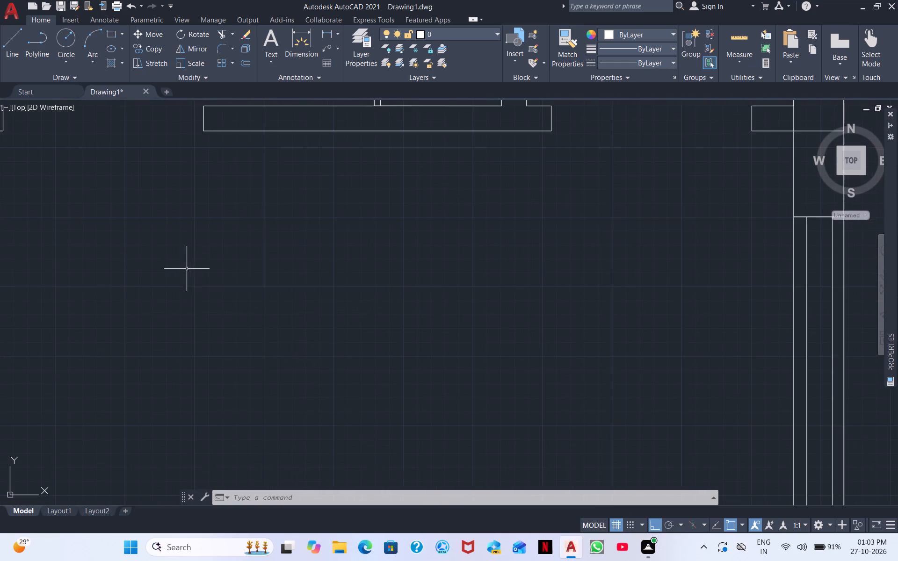
pyautogui.scroll(-2, 197, 309)
pyautogui.moveTo(204, 313); pyautogui.dragTo(333, 293, button='middle')
pyautogui.scroll(-1, 334, 293)
pyautogui.moveTo(278, 305); pyautogui.dragTo(373, 337, button='middle')
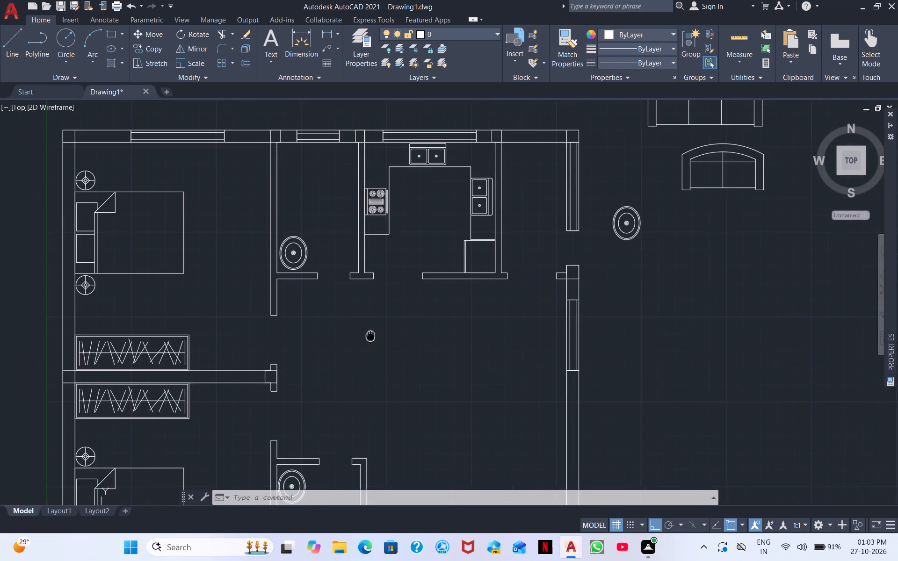
pyautogui.moveTo(373, 337); pyautogui.dragTo(379, 345, button='middle')
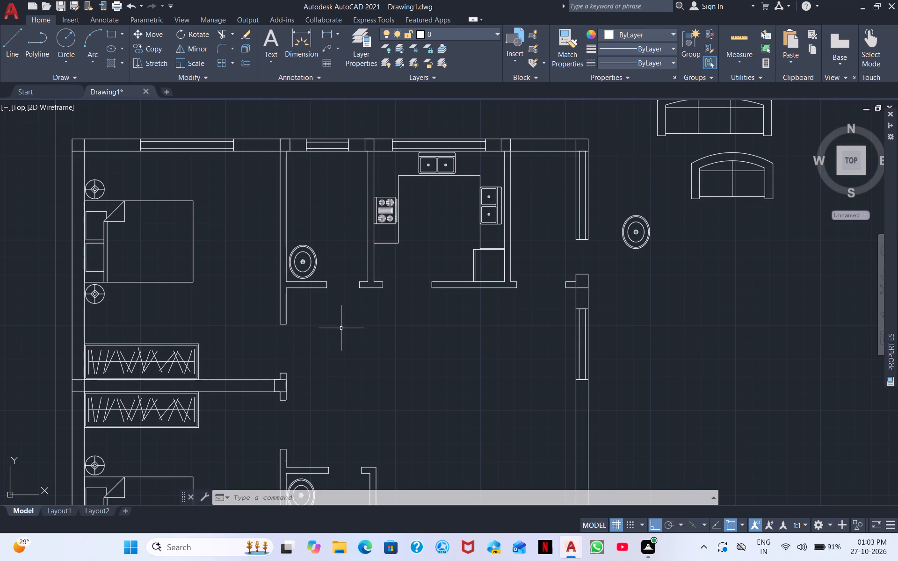
pyautogui.moveTo(417, 329); pyautogui.dragTo(294, 287, button='middle')
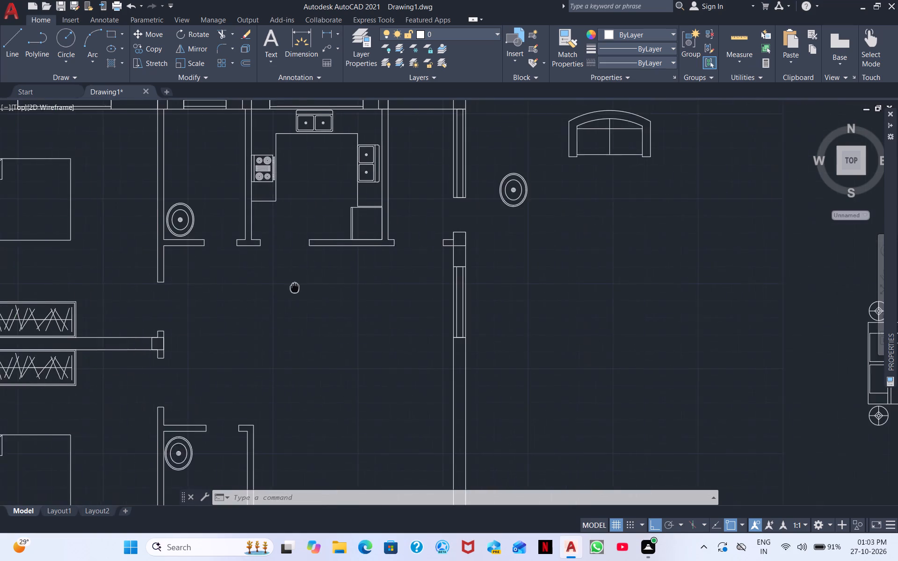
pyautogui.moveTo(294, 287); pyautogui.dragTo(292, 287, button='middle')
pyautogui.scroll(-2, 413, 296)
pyautogui.moveTo(500, 293); pyautogui.dragTo(494, 326, button='middle')
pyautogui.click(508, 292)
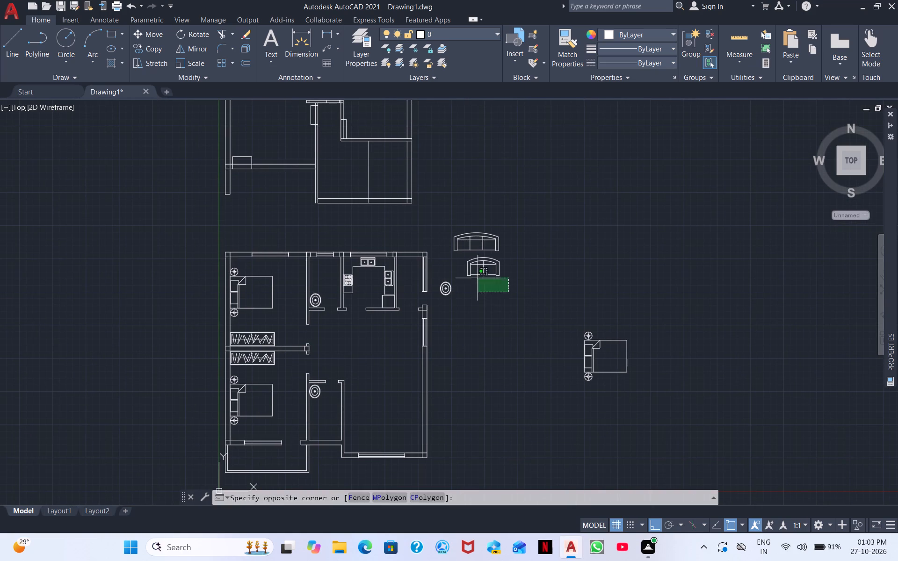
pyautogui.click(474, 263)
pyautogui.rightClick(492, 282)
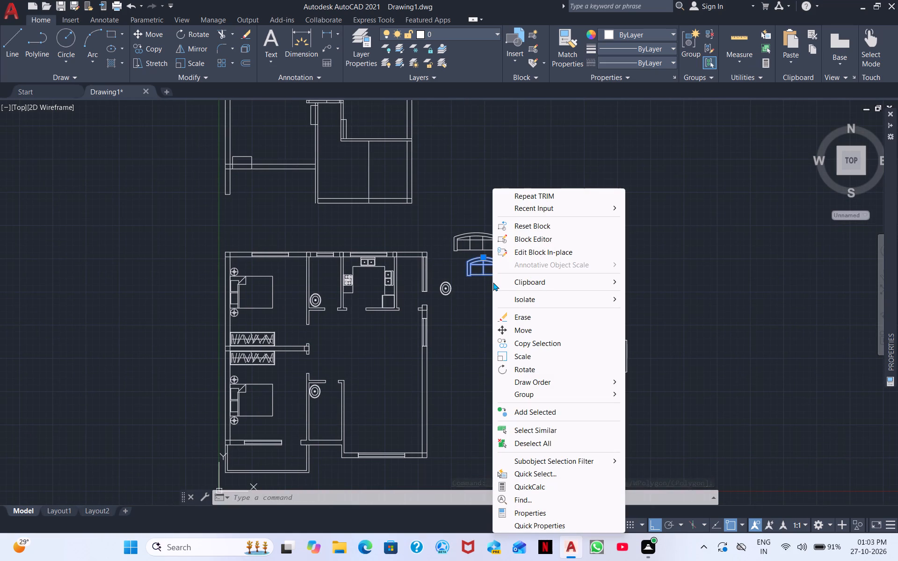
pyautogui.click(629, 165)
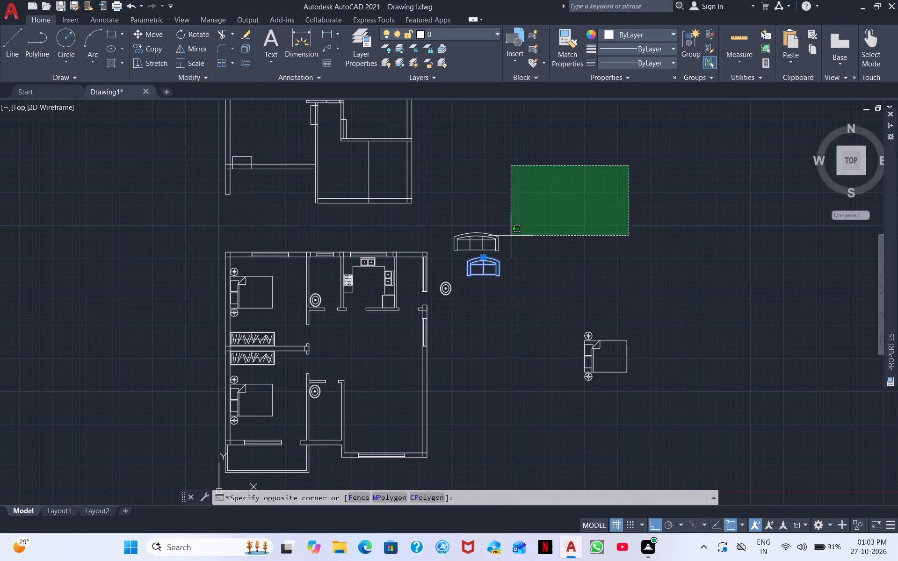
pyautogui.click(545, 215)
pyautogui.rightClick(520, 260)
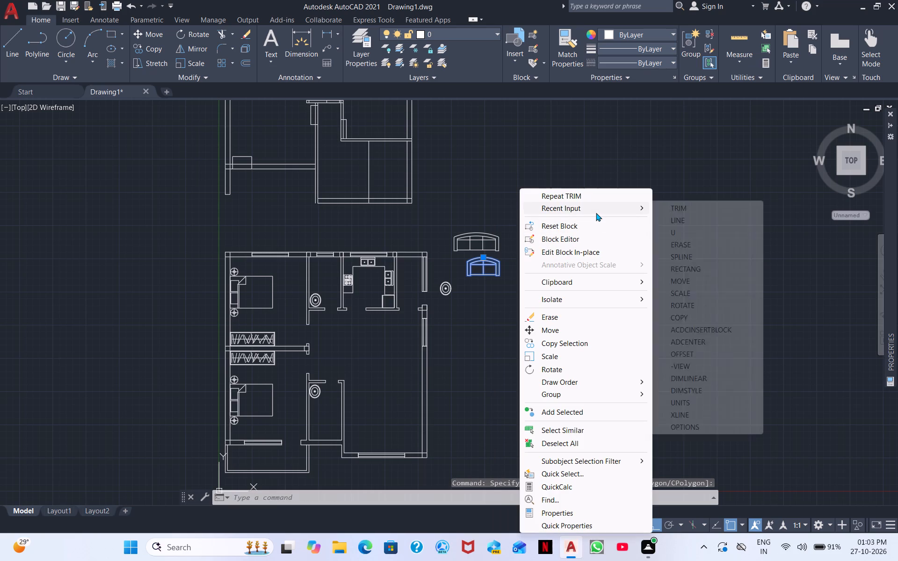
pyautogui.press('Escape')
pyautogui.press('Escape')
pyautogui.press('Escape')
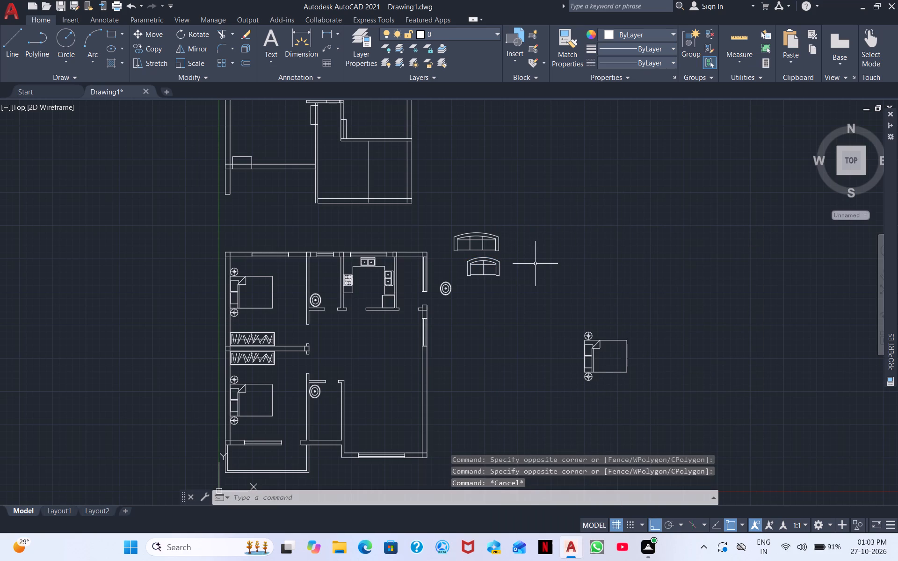
# Move the three-seat and two-seat sofas together horizontally, farther away from the floor plan's outer wall.
pyautogui.click(529, 300)
pyautogui.click(466, 208)
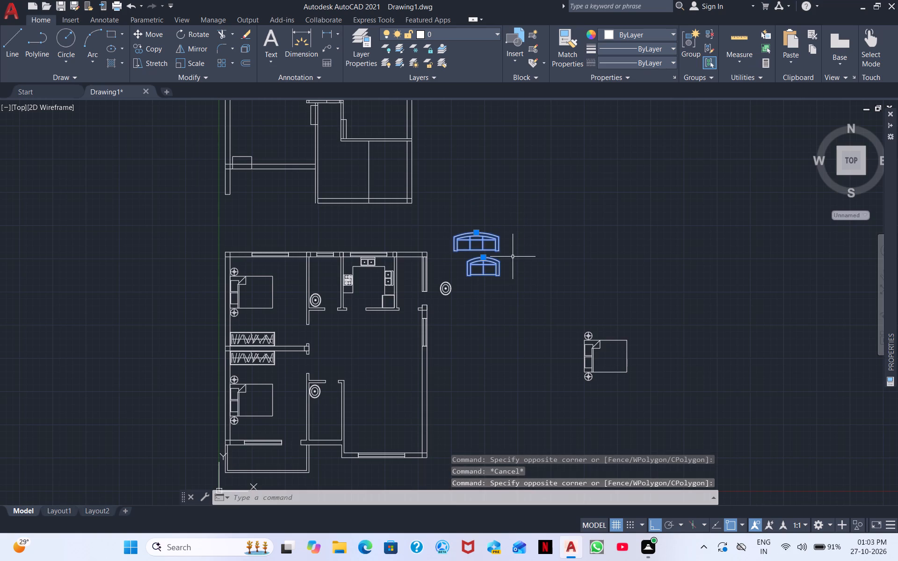
pyautogui.rightClick(513, 257)
pyautogui.click(560, 339)
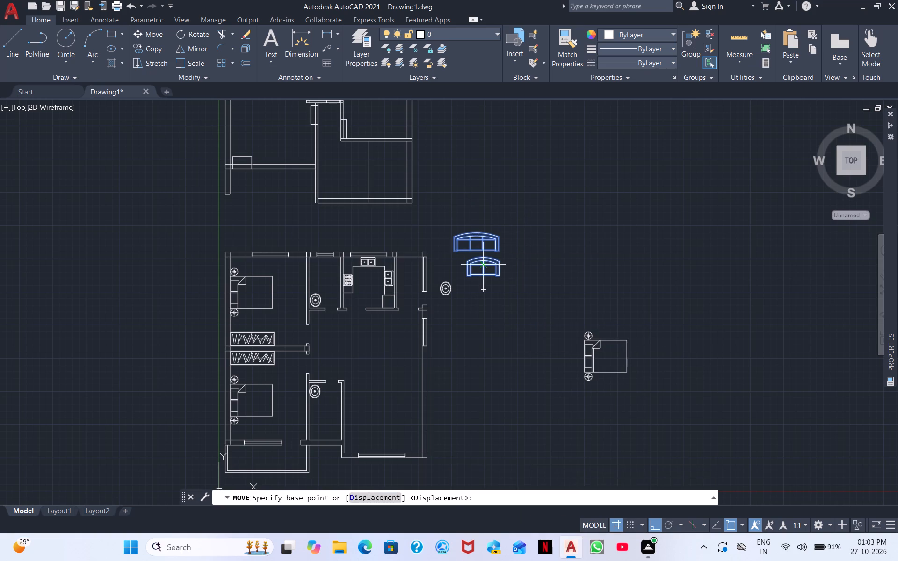
pyautogui.click(480, 265)
pyautogui.click(543, 260)
# Move the two-seat sofa straight down, leaving a wide gap below the three-seat sofa.
pyautogui.click(563, 275)
pyautogui.click(529, 270)
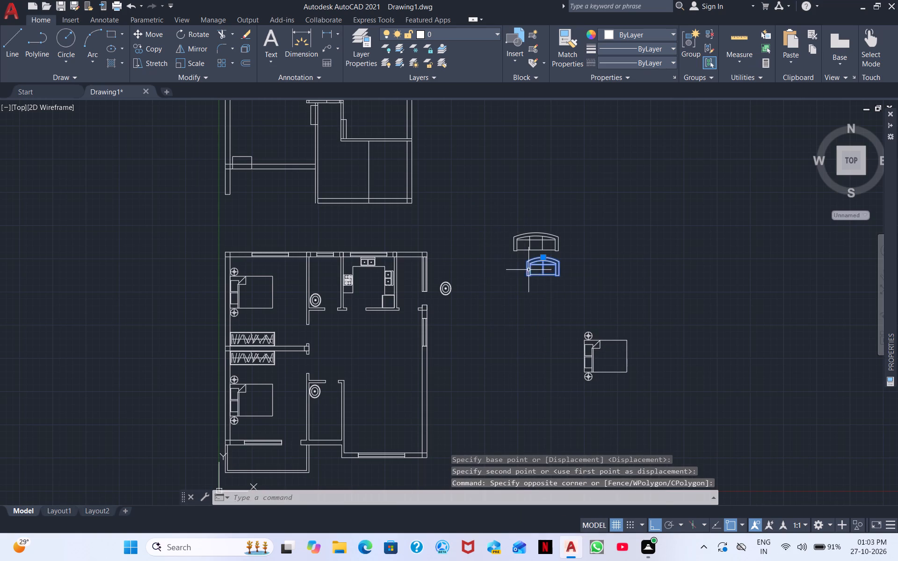
pyautogui.rightClick(535, 287)
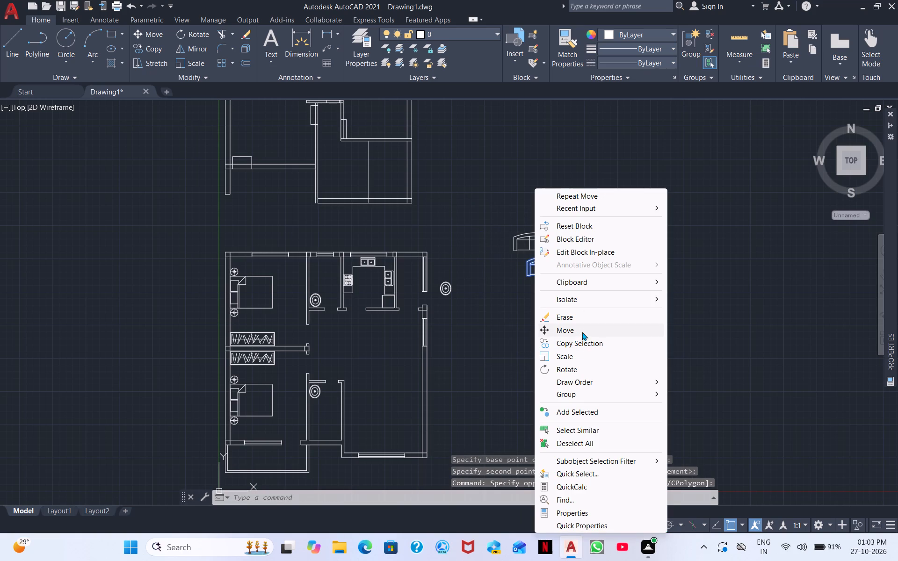
pyautogui.click(582, 331)
pyautogui.click(542, 264)
pyautogui.click(529, 327)
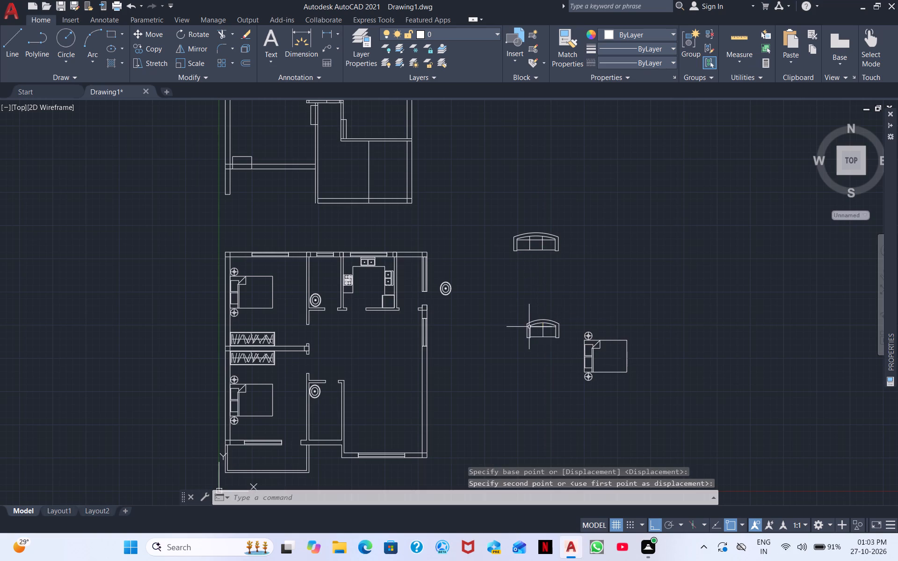
# Rotate the three-seat sofa 270° about its lower-right armrest corner so it stands vertically with its back facing right.
pyautogui.click(575, 263)
pyautogui.click(469, 212)
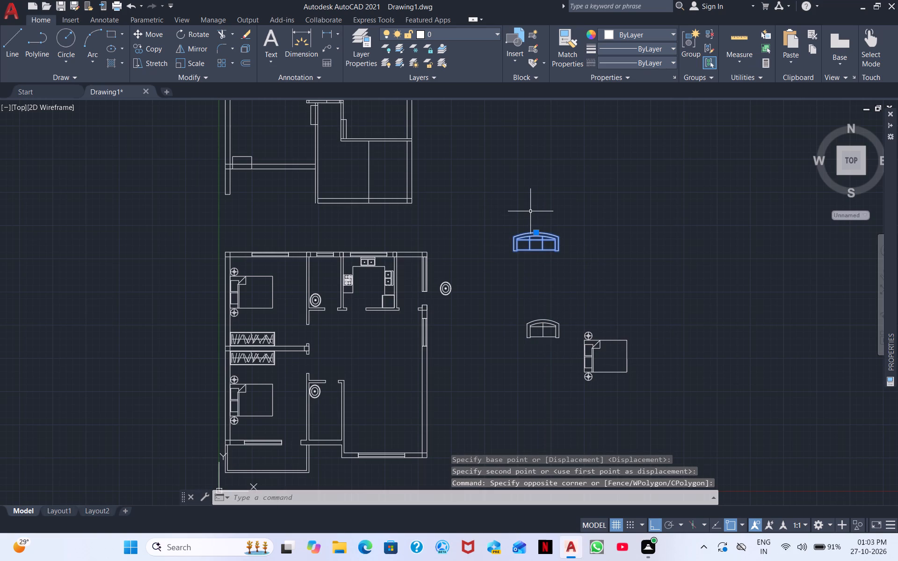
pyautogui.rightClick(567, 201)
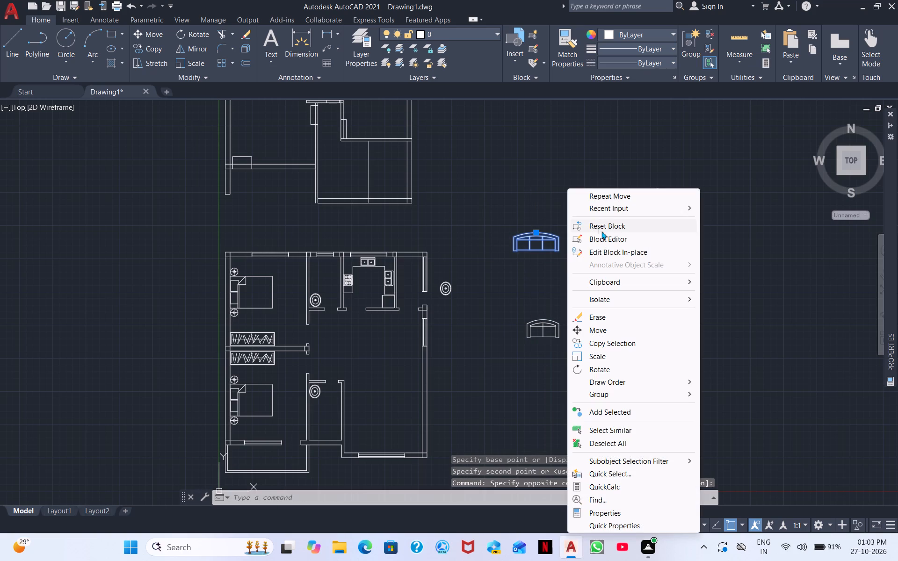
pyautogui.click(615, 367)
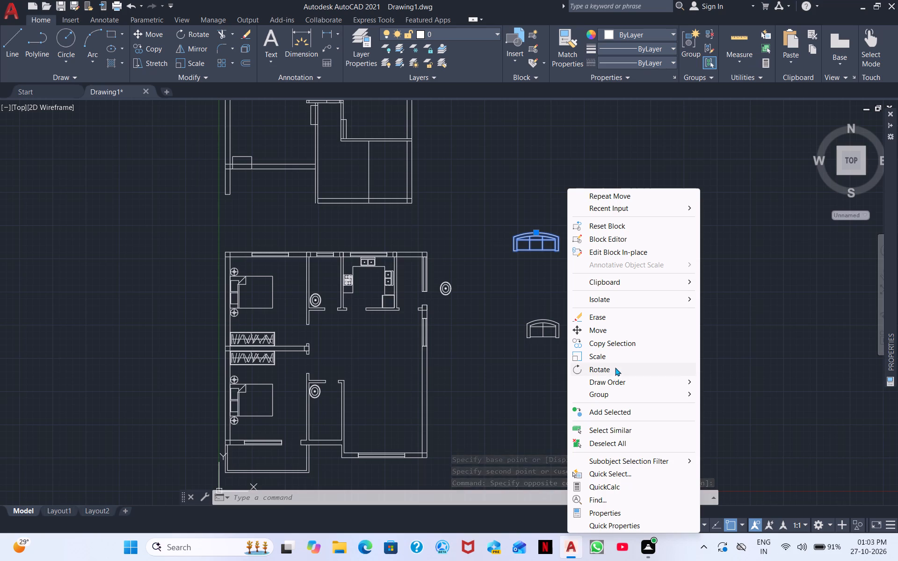
pyautogui.scroll(3, 560, 253)
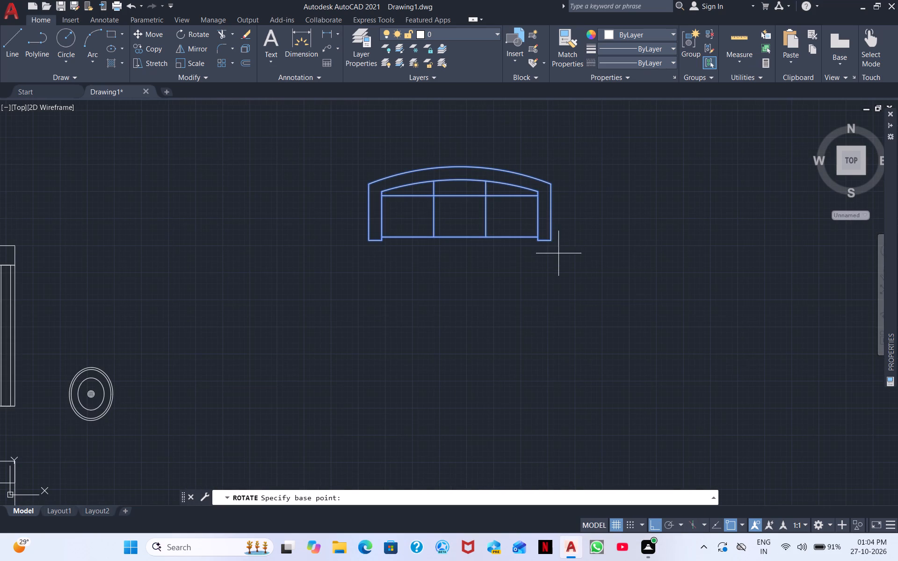
pyautogui.click(550, 235)
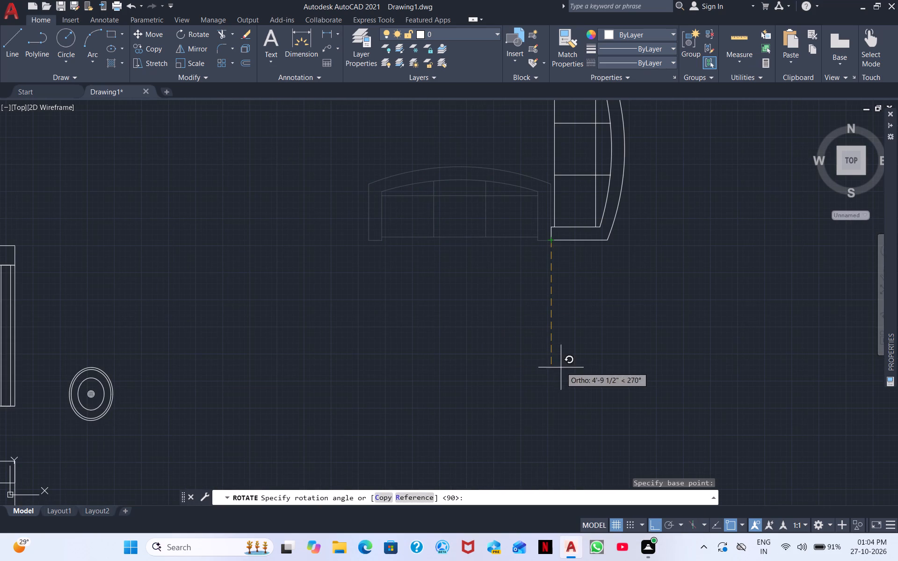
pyautogui.middleClick(536, 400)
pyautogui.scroll(-1, 536, 400)
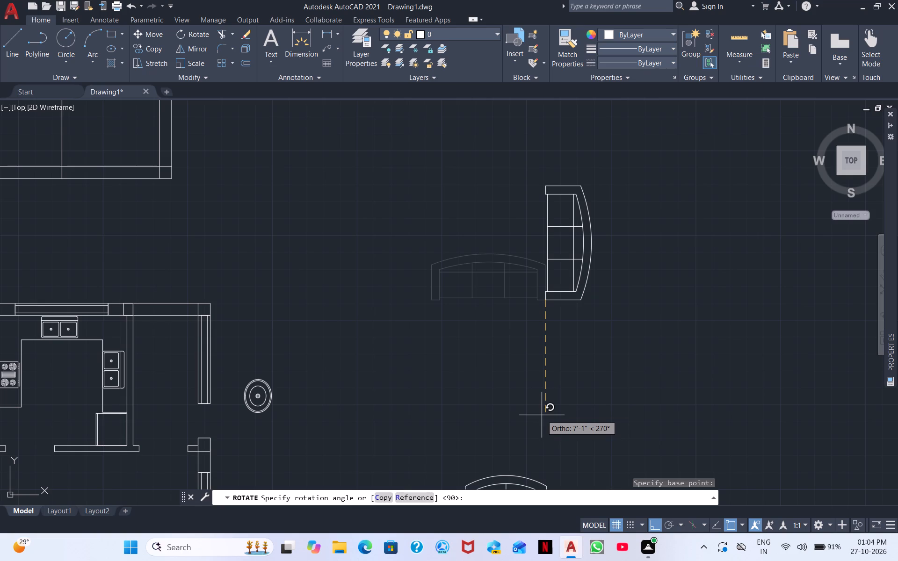
pyautogui.click(542, 416)
# Rotate the two-seat sofa 180° about its lower-right armrest corner so its curved back faces down.
pyautogui.moveTo(582, 439); pyautogui.dragTo(539, 278, button='middle')
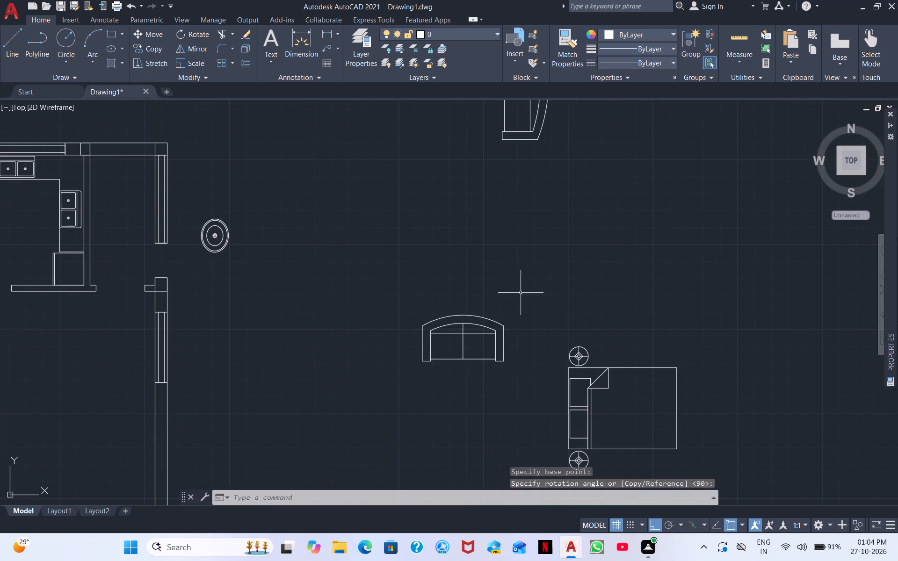
pyautogui.moveTo(507, 389); pyautogui.dragTo(477, 378)
pyautogui.click(400, 316)
pyautogui.rightClick(396, 321)
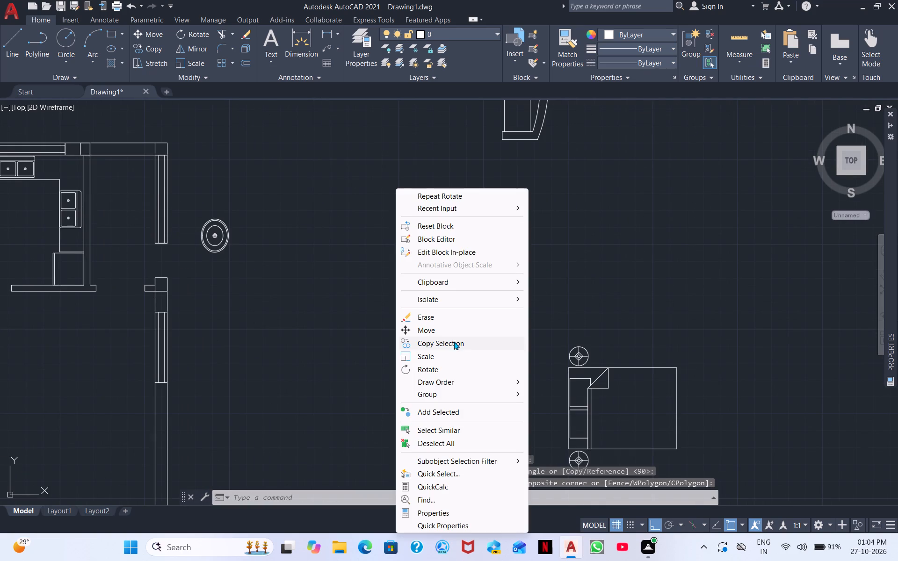
pyautogui.click(438, 366)
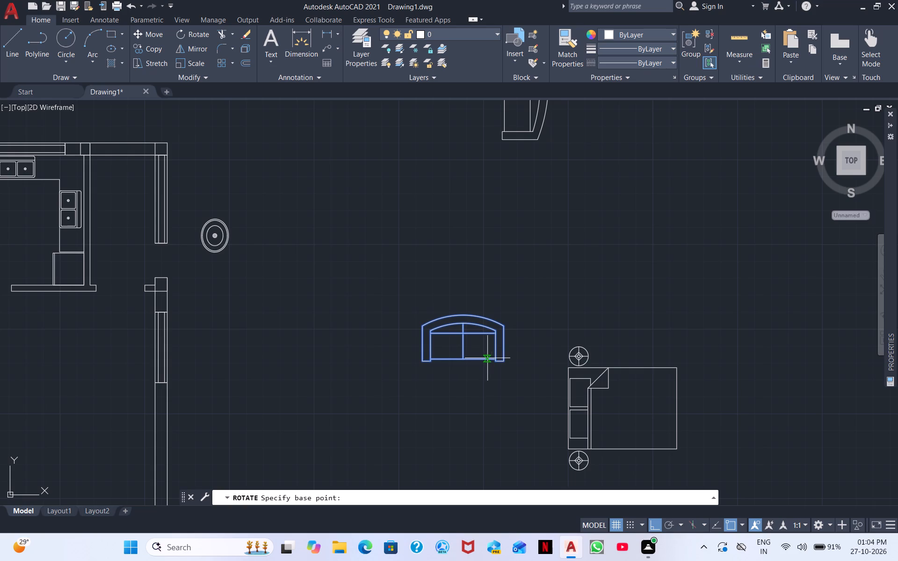
pyautogui.click(507, 364)
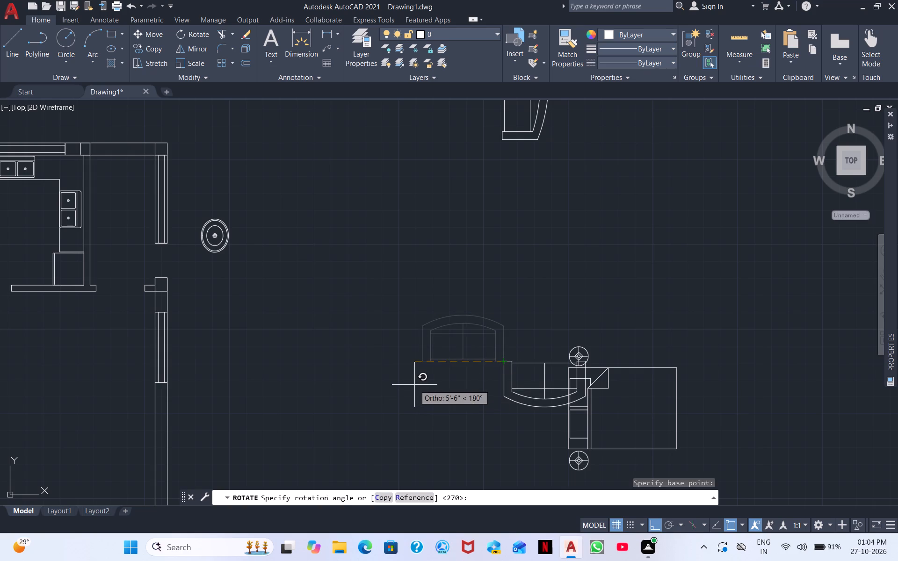
pyautogui.click(414, 385)
# With Ortho off, move the two-seat sofa off the loose bed into the large room, just above the bottom wall's window.
pyautogui.click(554, 393)
pyautogui.click(510, 375)
pyautogui.rightClick(510, 375)
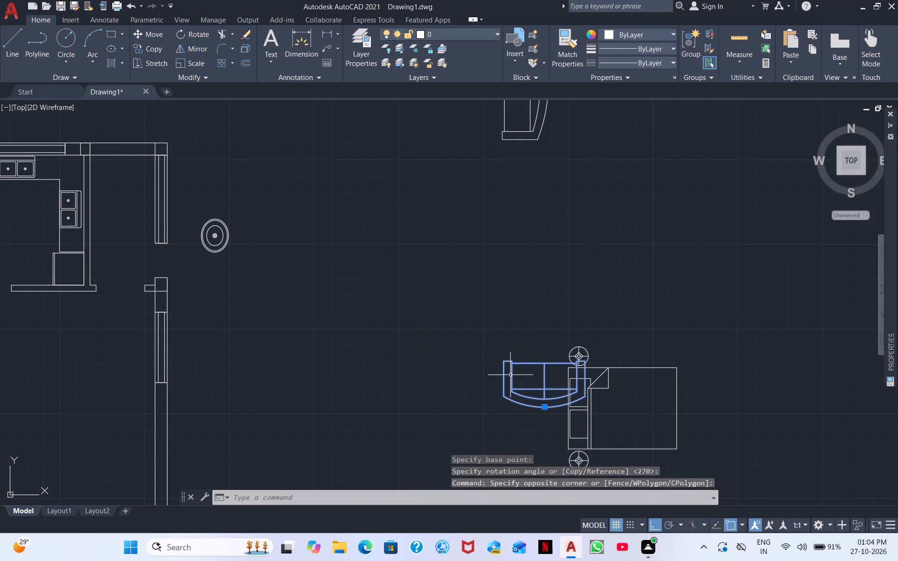
pyautogui.click(550, 176)
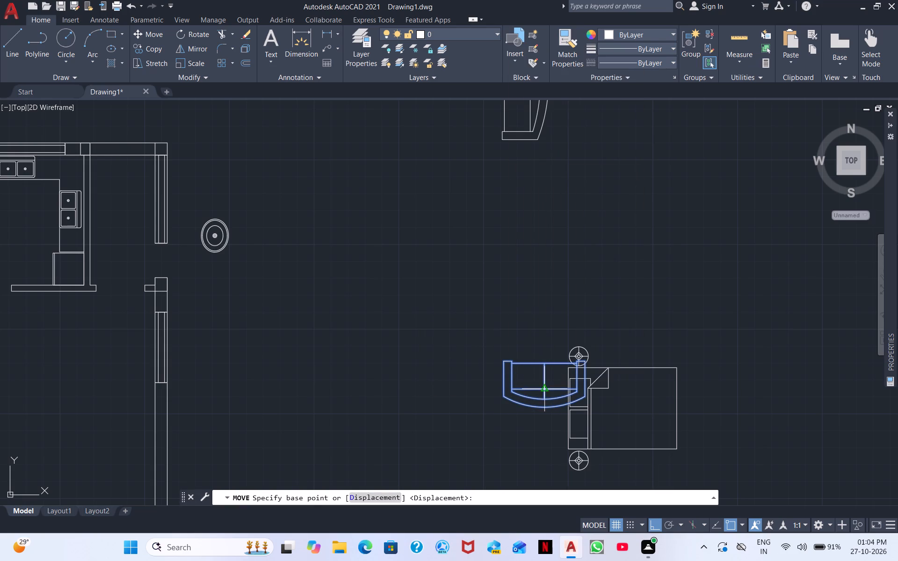
pyautogui.click(542, 392)
pyautogui.moveTo(309, 467); pyautogui.dragTo(484, 277, button='middle')
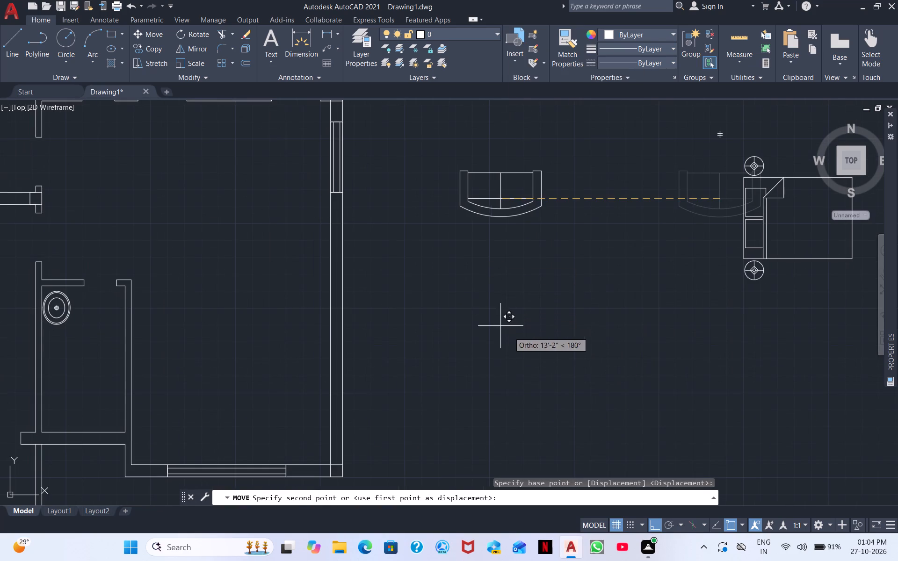
pyautogui.click(657, 522)
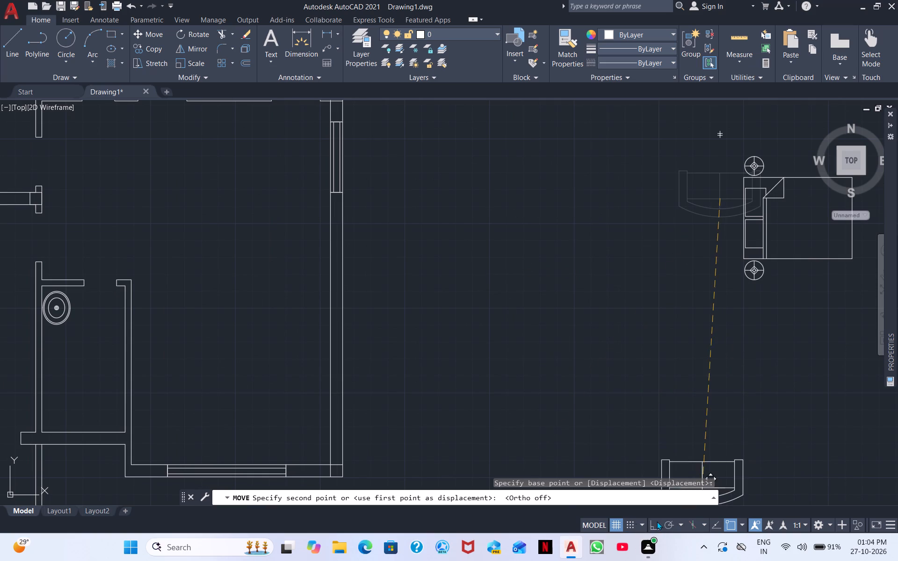
pyautogui.click(220, 439)
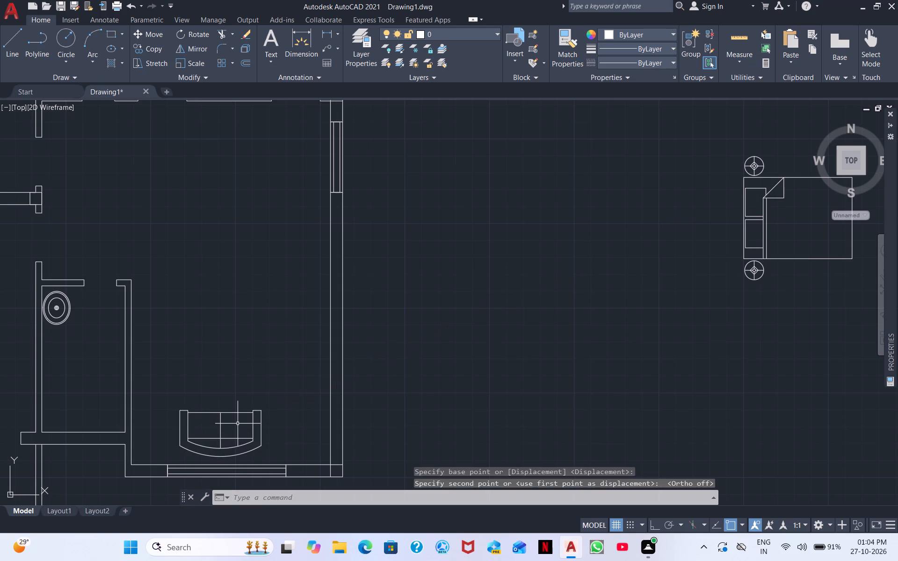
# Move the three-seat sofa into the large room, near the right outer wall and just above and right of the two-seat sofa.
pyautogui.scroll(-1, 239, 421)
pyautogui.moveTo(316, 371); pyautogui.dragTo(283, 494, button='middle')
pyautogui.click(513, 295)
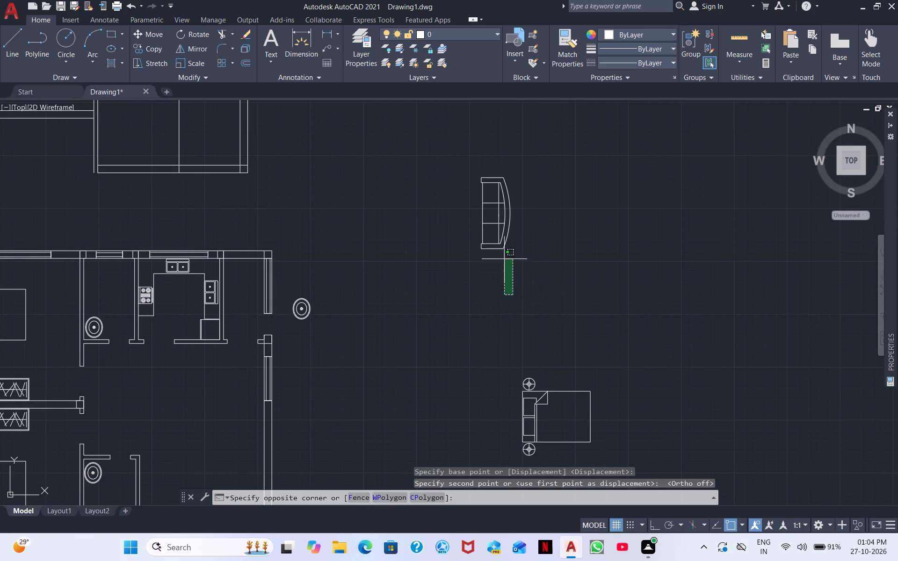
pyautogui.click(494, 220)
pyautogui.rightClick(536, 266)
pyautogui.click(587, 331)
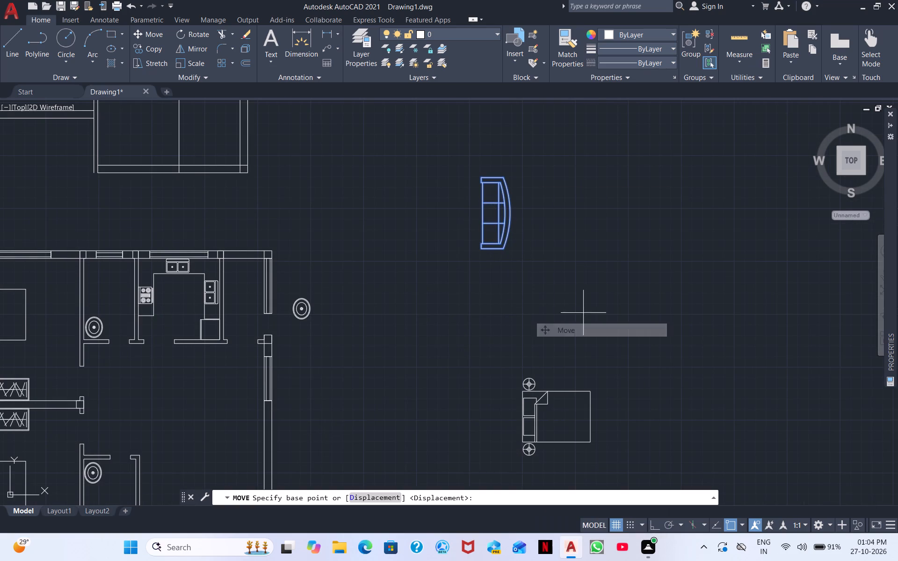
pyautogui.click(495, 223)
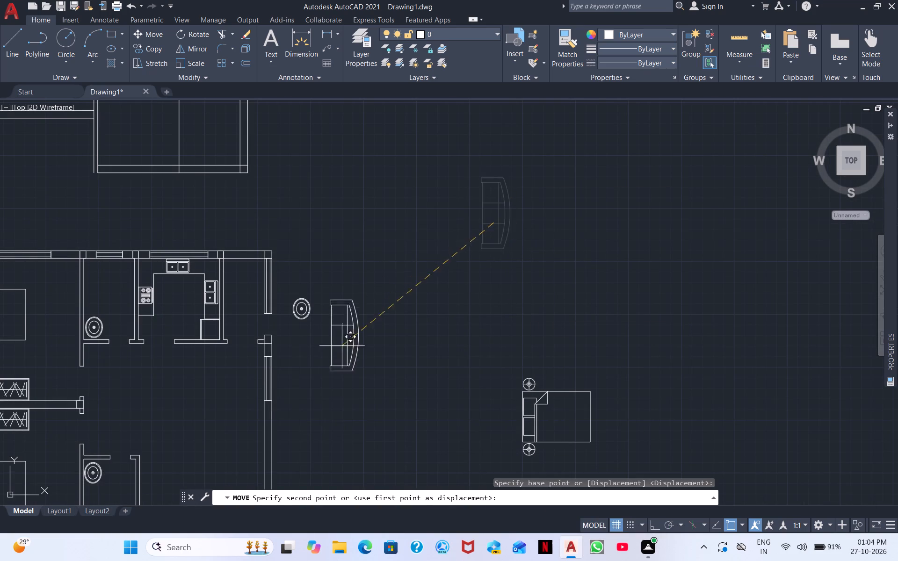
pyautogui.moveTo(322, 401); pyautogui.dragTo(639, 178, button='middle')
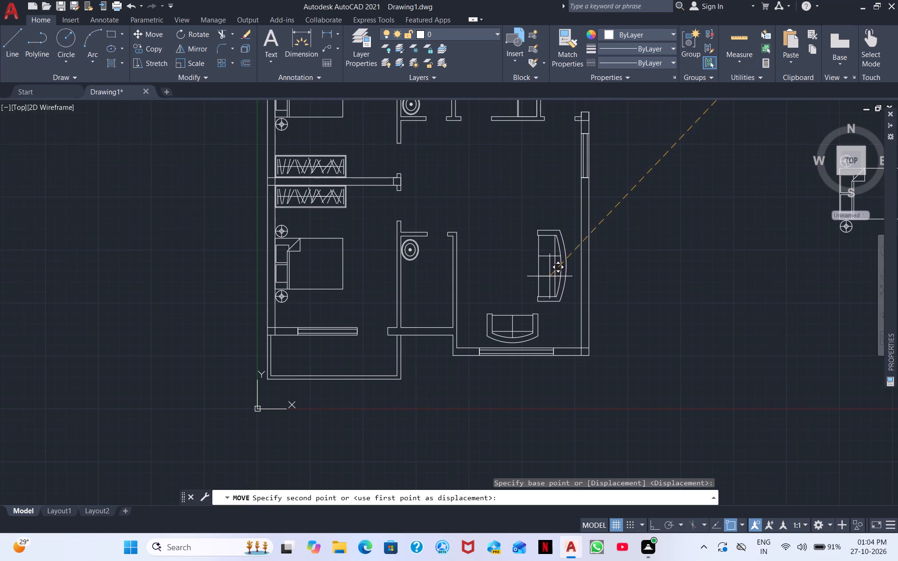
pyautogui.scroll(2, 556, 275)
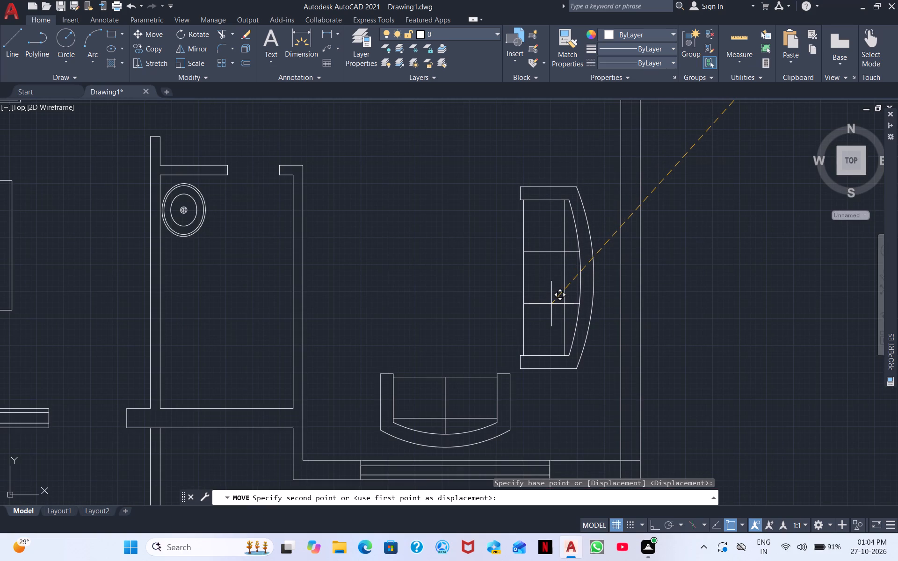
pyautogui.click(546, 304)
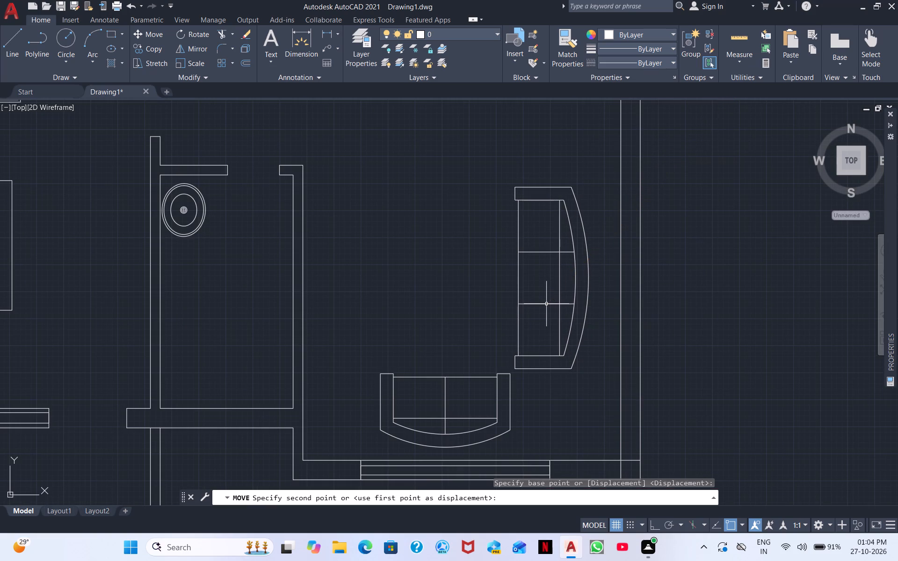
# With Ortho on, move the three-seat sofa horizontally closer to the large room's right outer wall, leaving a small gap.
pyautogui.click(580, 343)
pyautogui.rightClick(557, 316)
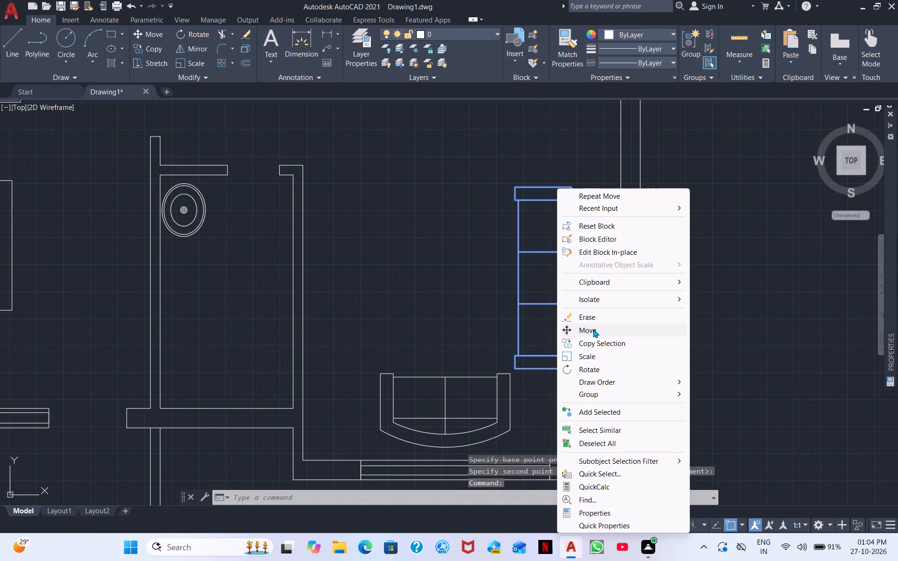
pyautogui.click(593, 329)
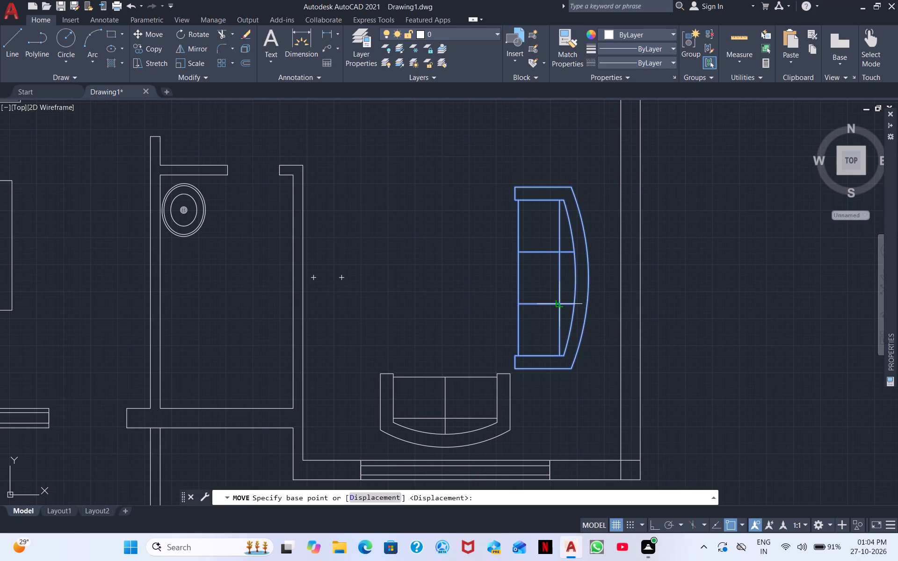
pyautogui.click(559, 305)
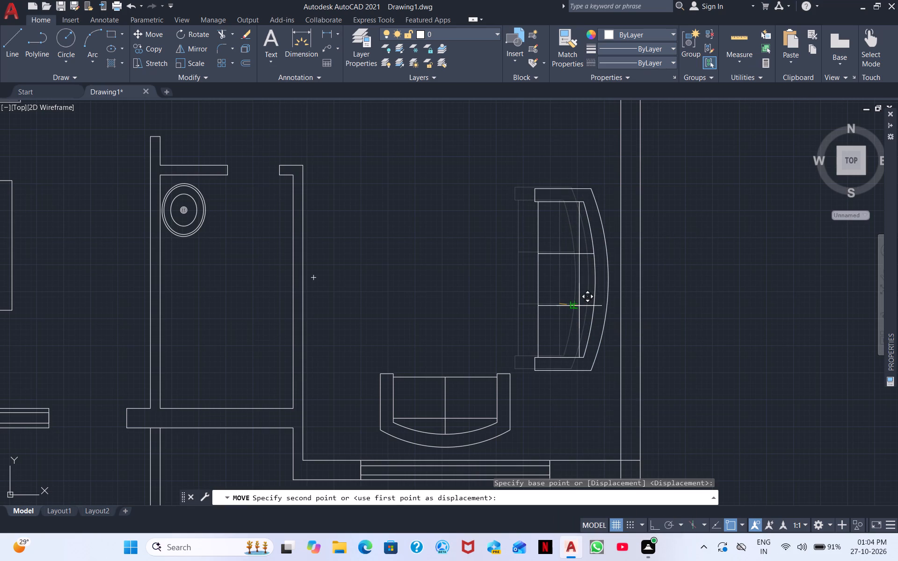
pyautogui.click(656, 523)
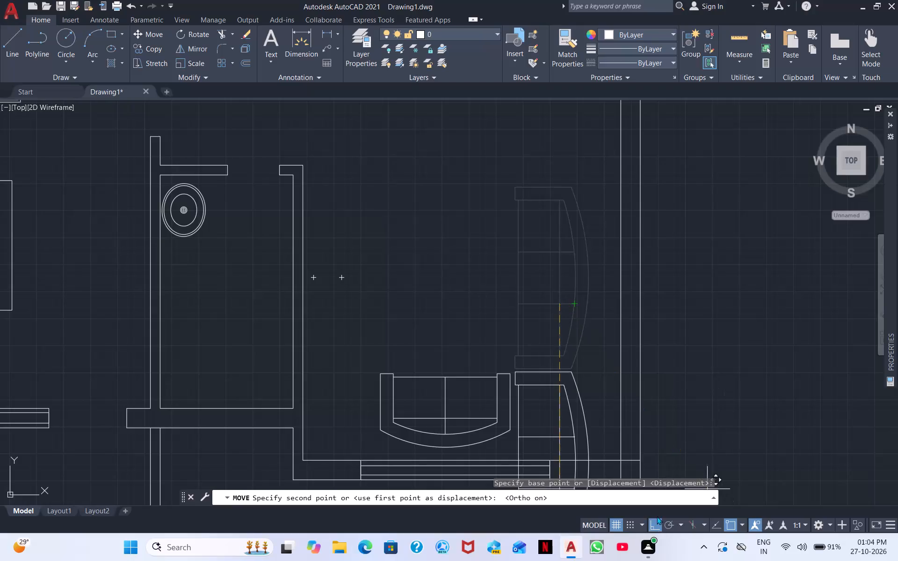
pyautogui.scroll(1, 584, 318)
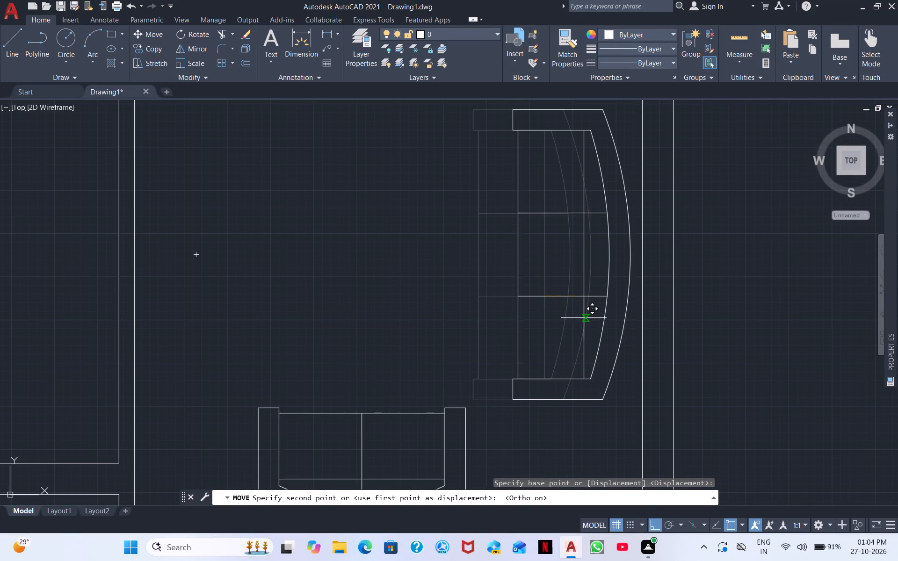
pyautogui.click(578, 315)
pyautogui.scroll(-1, 565, 332)
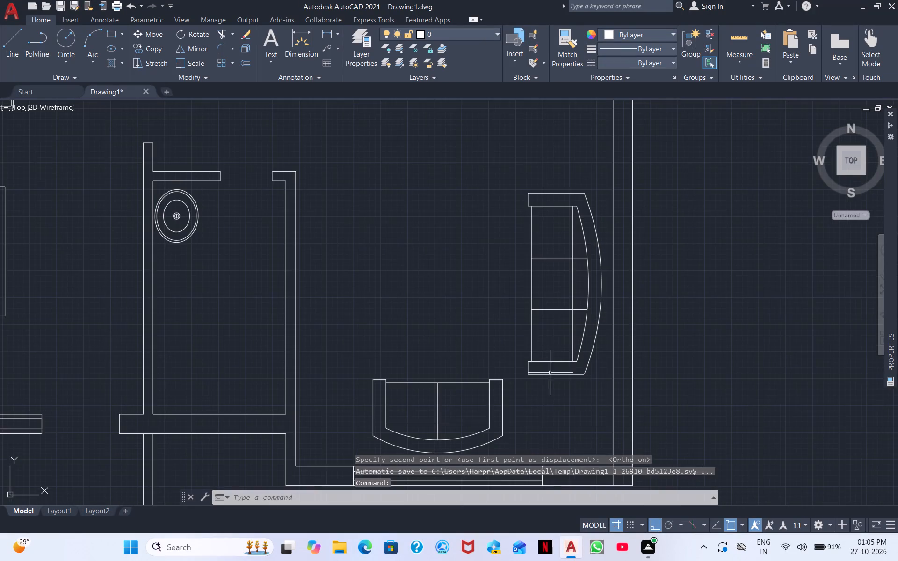
# Move the two-seat sofa horizontally by its upper-right corner until it nearly lines up with the three-seat sofa's left edge.
pyautogui.moveTo(544, 384); pyautogui.dragTo(542, 316, button='middle')
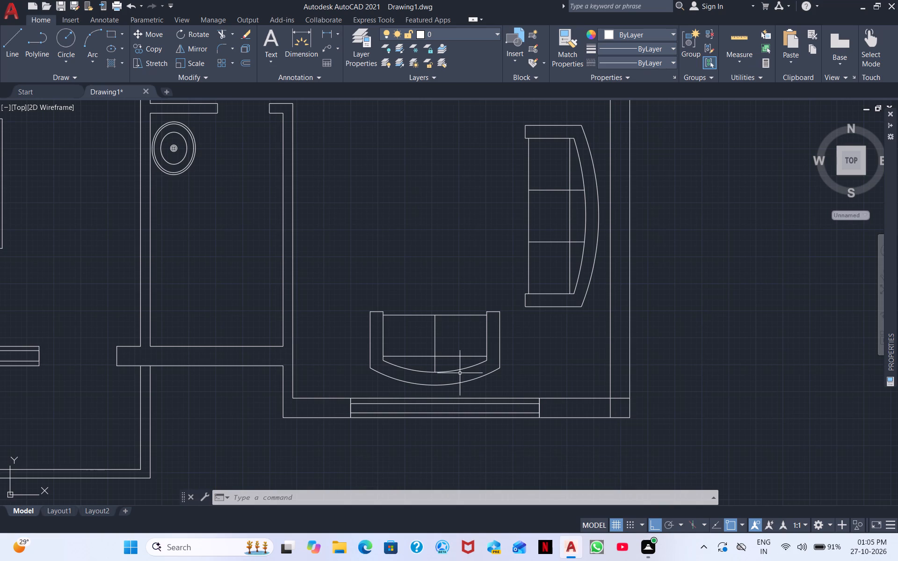
pyautogui.click(473, 379)
pyautogui.rightClick(448, 356)
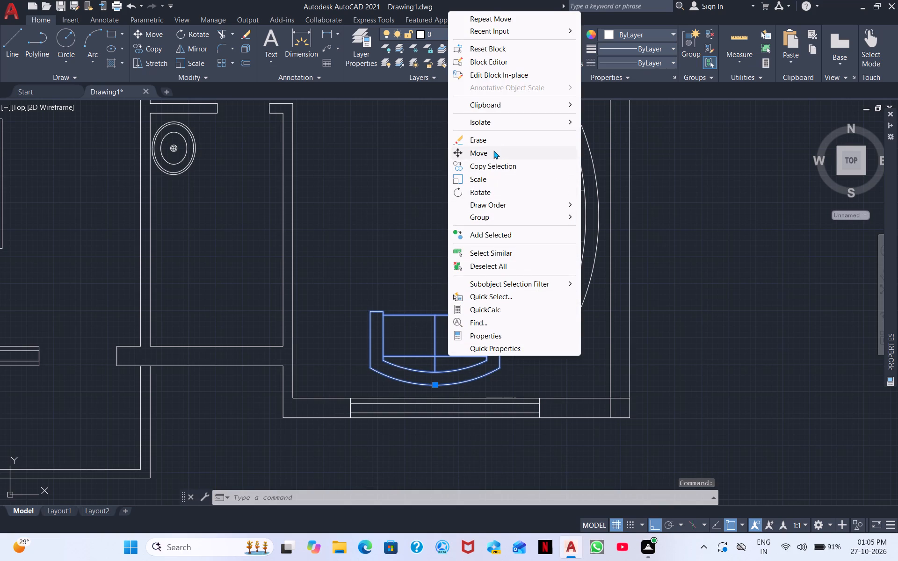
pyautogui.click(493, 151)
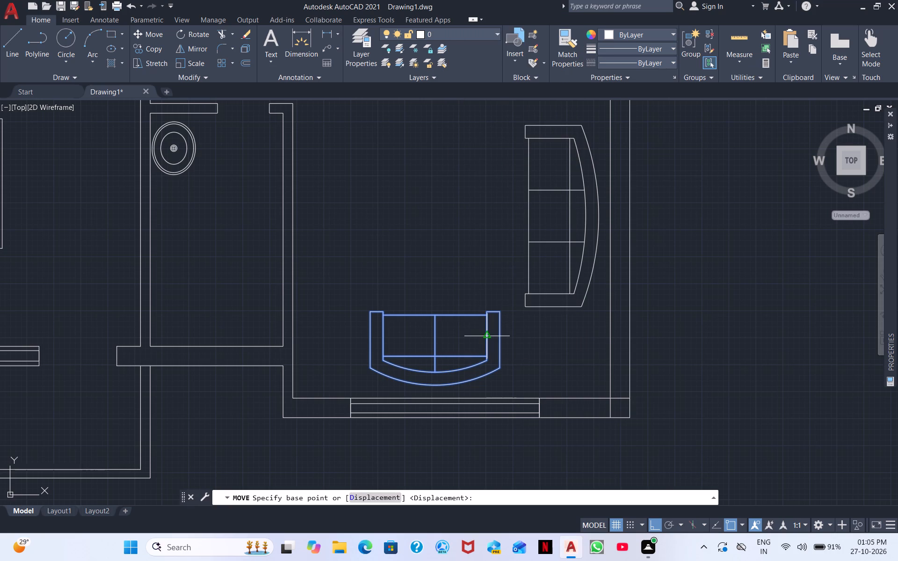
pyautogui.scroll(1, 496, 356)
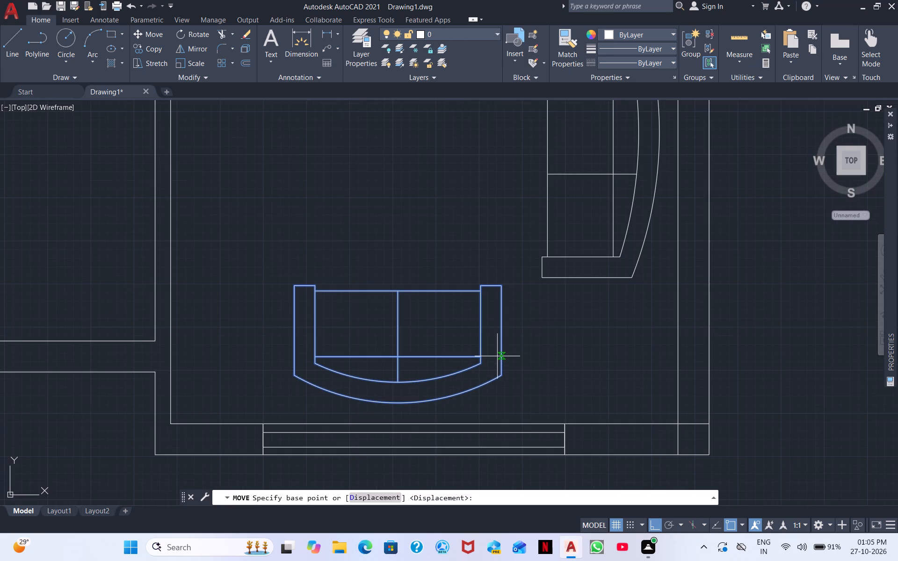
pyautogui.scroll(2, 491, 338)
pyautogui.click(521, 210)
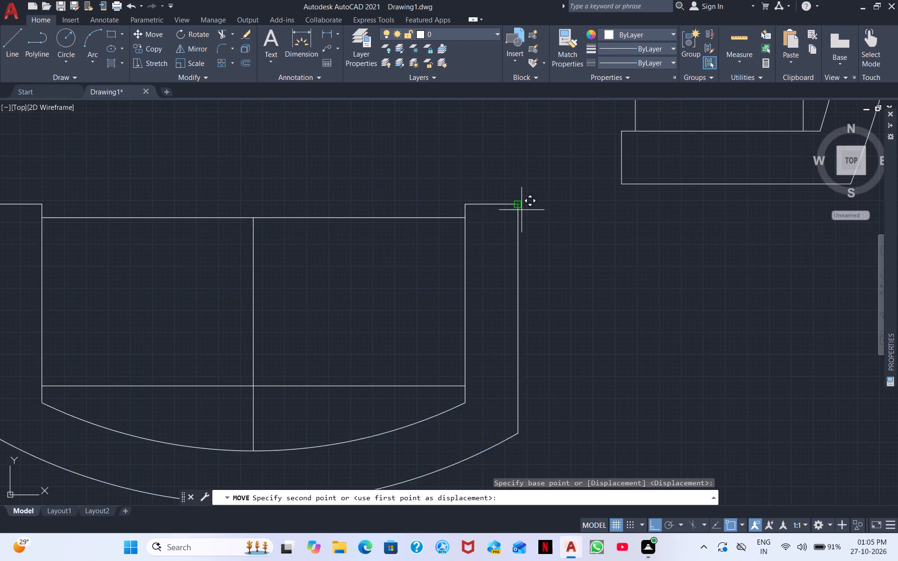
pyautogui.click(616, 190)
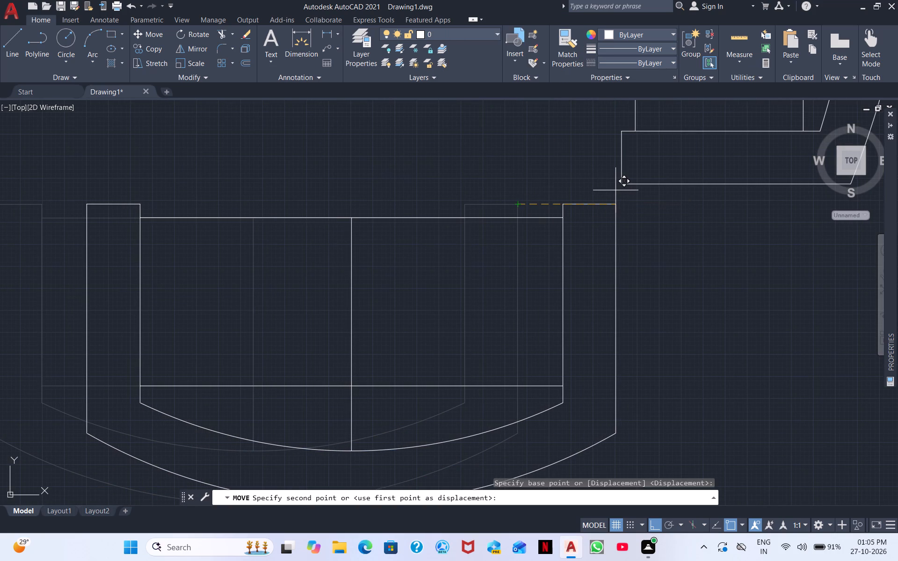
pyautogui.scroll(-1, 609, 207)
pyautogui.moveTo(637, 228); pyautogui.dragTo(453, 279, button='middle')
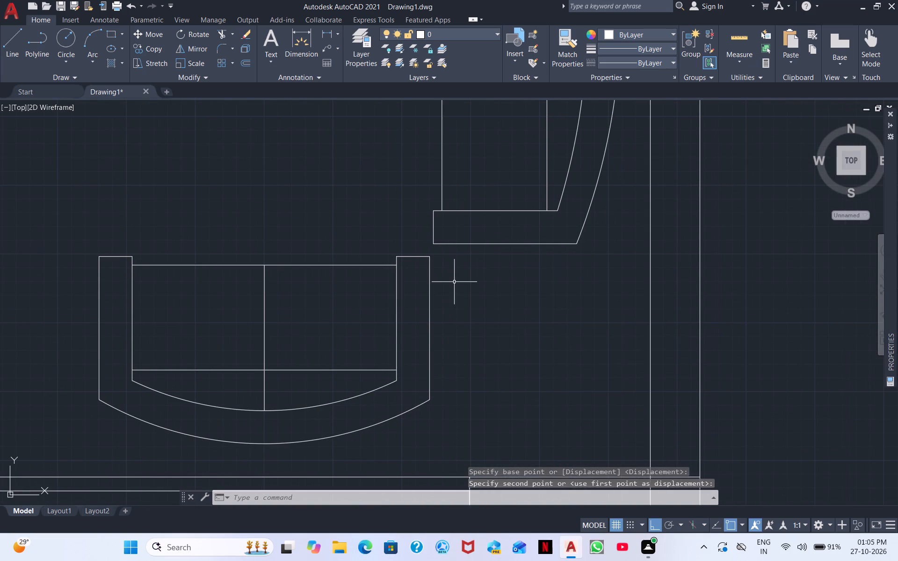
pyautogui.moveTo(390, 290); pyautogui.dragTo(282, 310, button='middle')
pyautogui.scroll(-1, 281, 310)
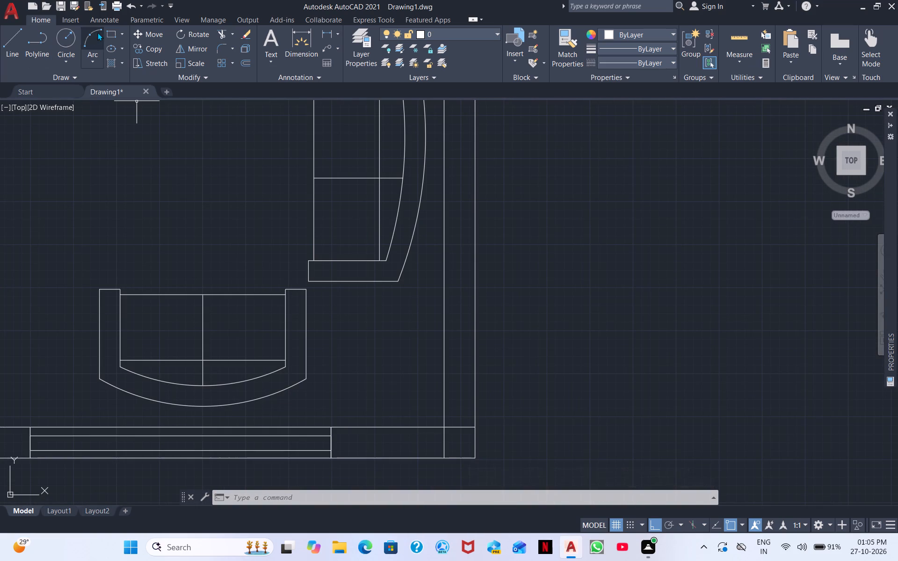
# Draw a small square side table in the corner between the two-seat sofa and the three-seat sofa.
pyautogui.click(113, 35)
pyautogui.click(327, 305)
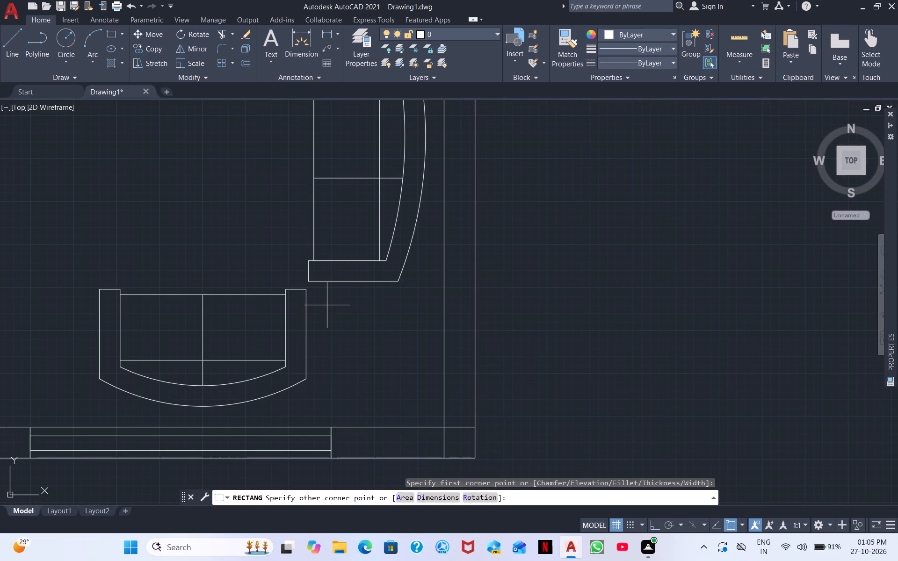
pyautogui.click(391, 370)
# Draw an upright rectangular coffee table in front of the three-seat sofa, above the two-seat sofa.
pyautogui.moveTo(372, 324); pyautogui.dragTo(518, 443, button='middle')
pyautogui.scroll(-1, 372, 324)
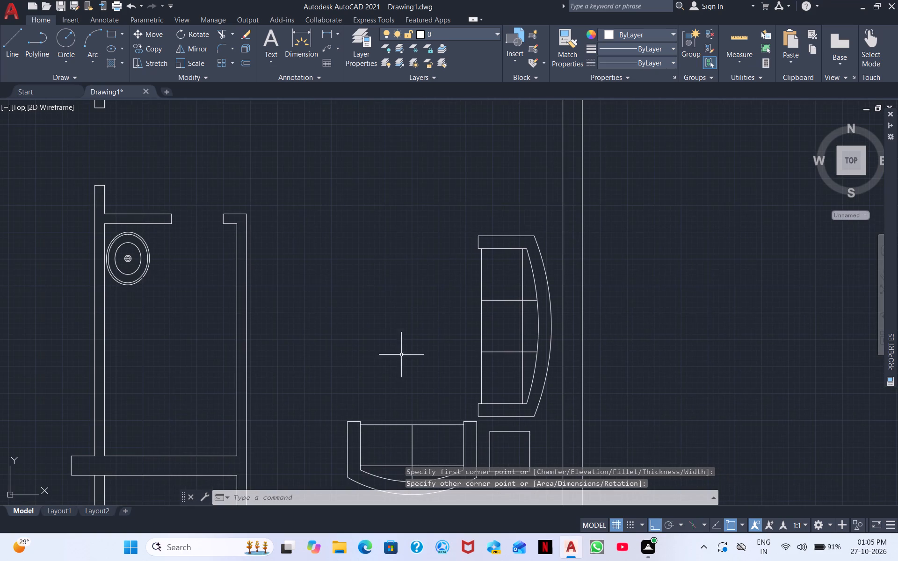
pyautogui.rightClick(393, 317)
pyautogui.click(434, 107)
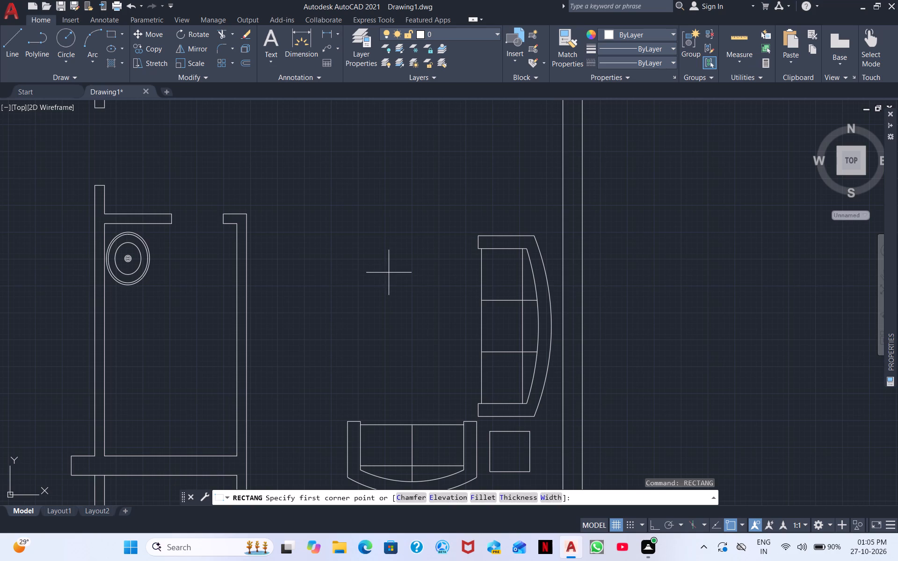
pyautogui.click(392, 262)
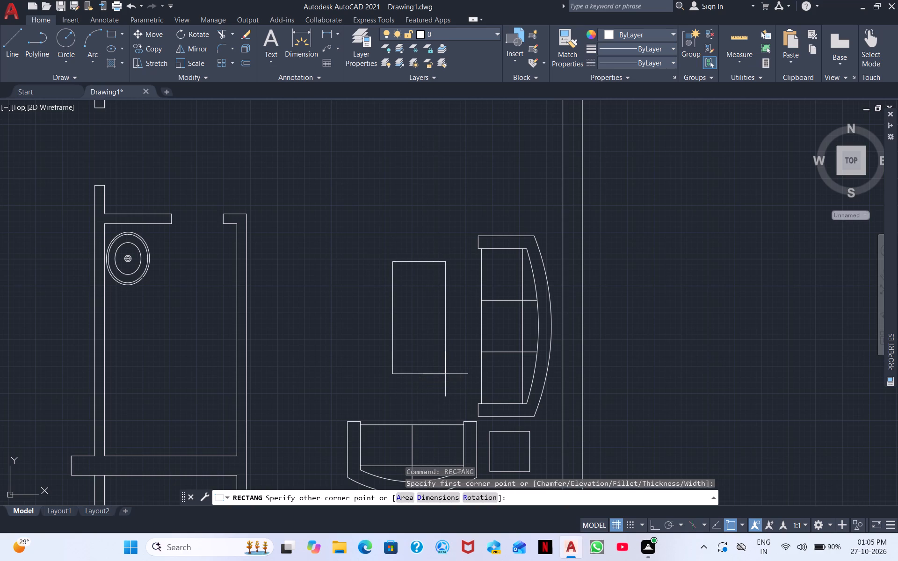
pyautogui.click(448, 372)
# Move the coffee table straight down about 1'-0" toward the two-seat sofa.
pyautogui.click(450, 383)
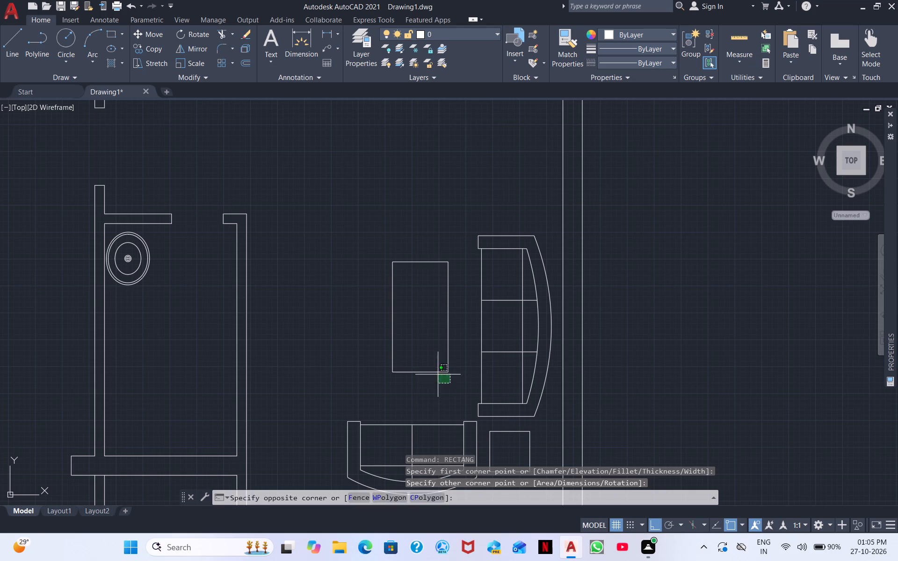
pyautogui.click(420, 356)
pyautogui.rightClick(431, 346)
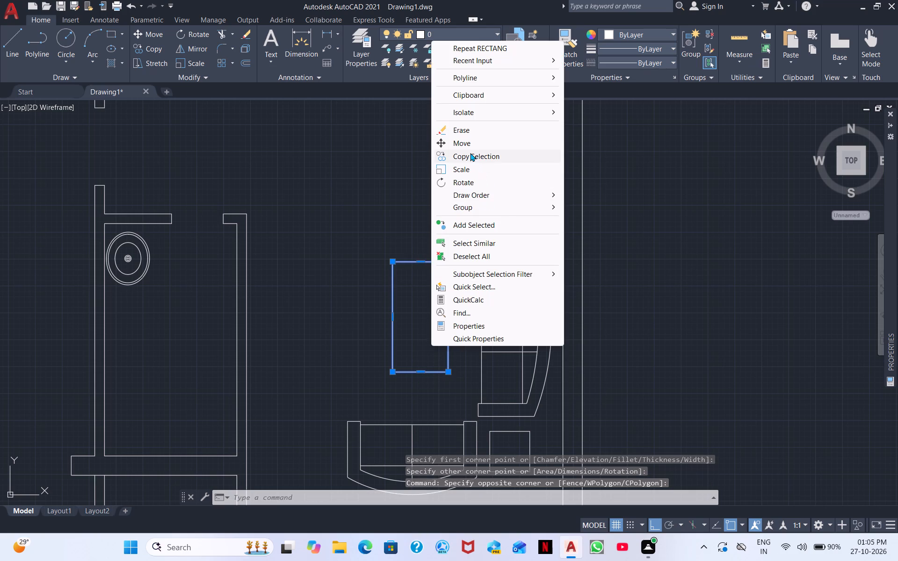
pyautogui.click(470, 147)
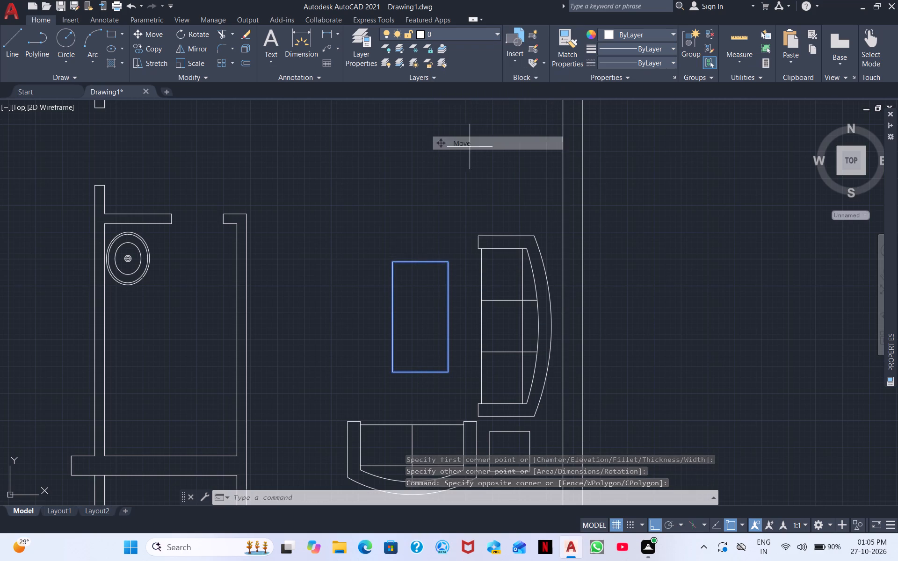
pyautogui.click(420, 314)
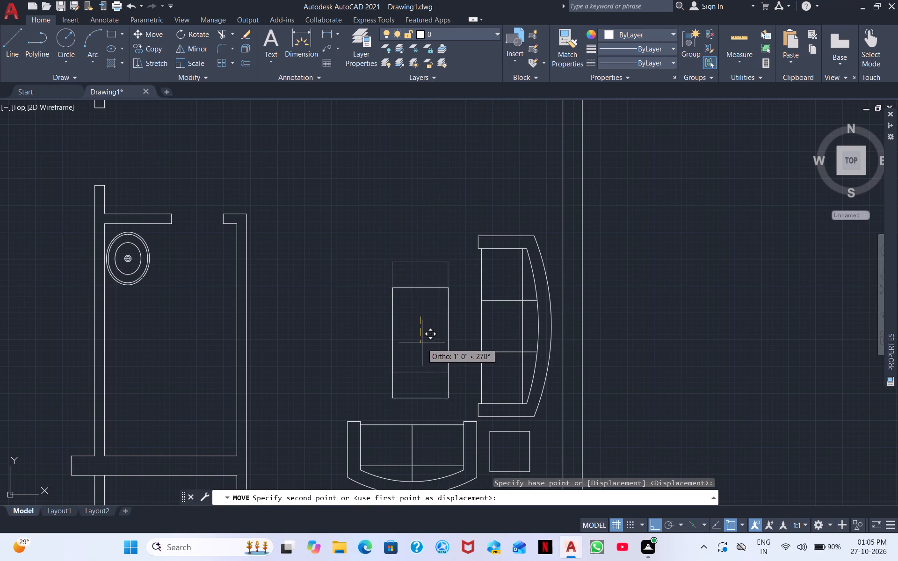
pyautogui.click(422, 340)
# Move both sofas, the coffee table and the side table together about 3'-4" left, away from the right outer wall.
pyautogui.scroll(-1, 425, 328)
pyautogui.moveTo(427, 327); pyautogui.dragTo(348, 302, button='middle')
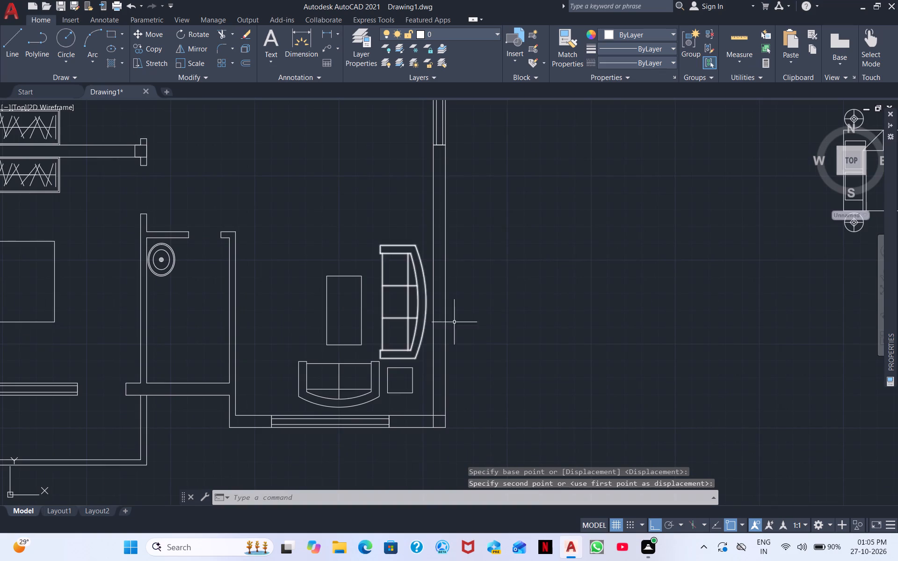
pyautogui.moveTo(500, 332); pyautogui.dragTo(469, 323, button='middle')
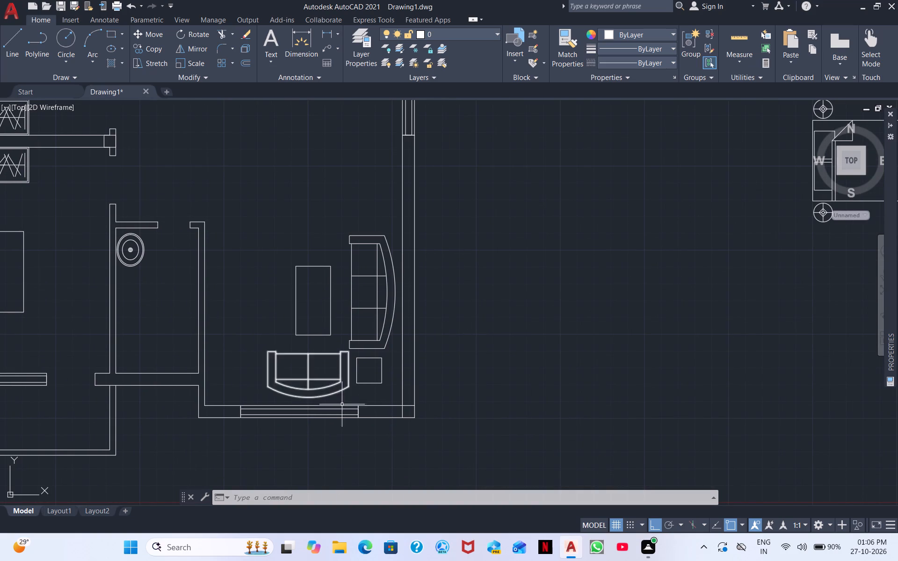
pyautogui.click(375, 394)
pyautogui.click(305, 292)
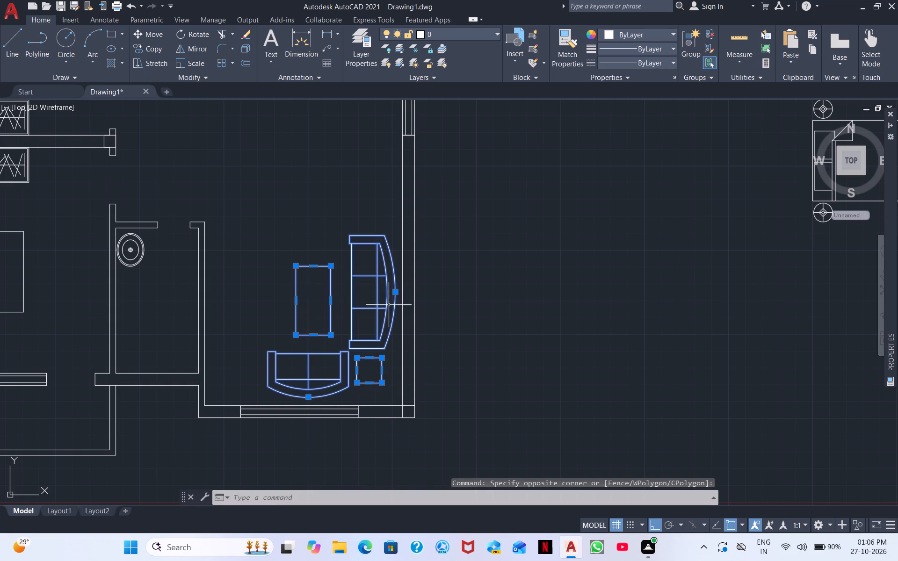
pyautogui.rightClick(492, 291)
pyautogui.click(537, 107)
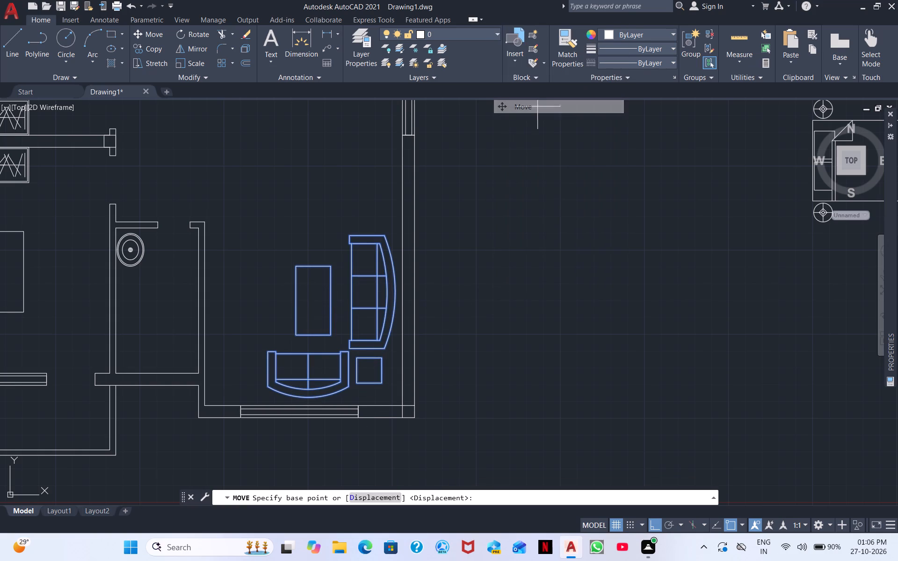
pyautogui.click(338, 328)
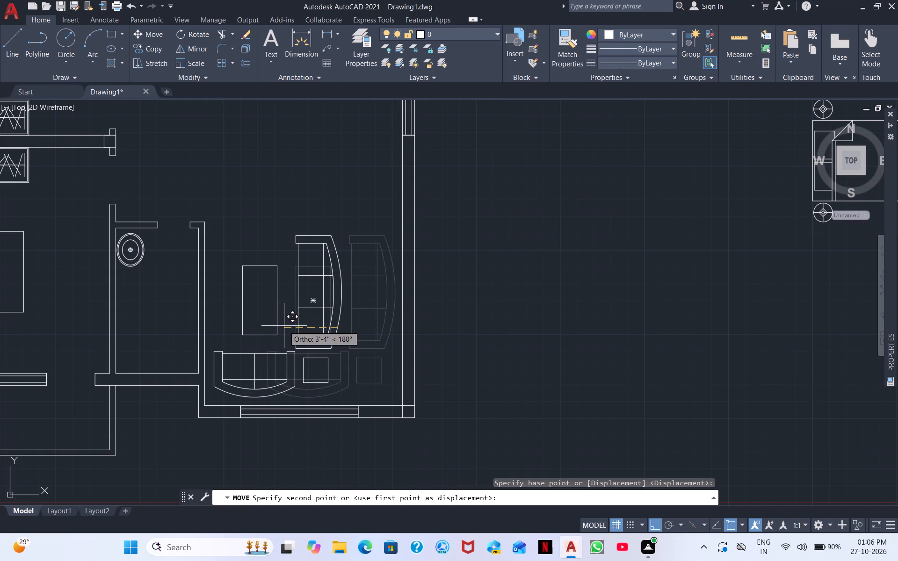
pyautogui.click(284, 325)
# Move the whole seating group horizontally out of the large room, to the empty area right of the floor plan.
pyautogui.scroll(-1, 284, 325)
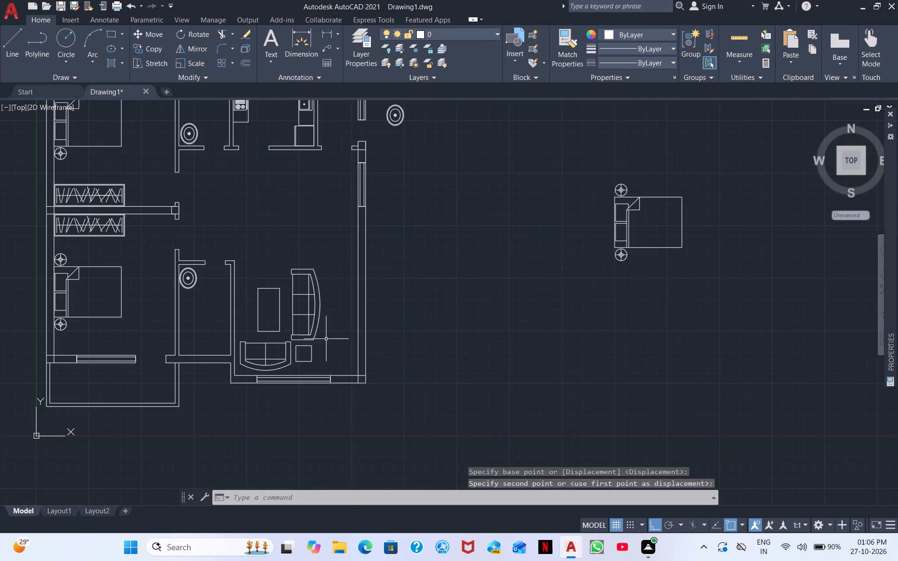
pyautogui.click(324, 353)
pyautogui.click(270, 311)
pyautogui.rightClick(281, 316)
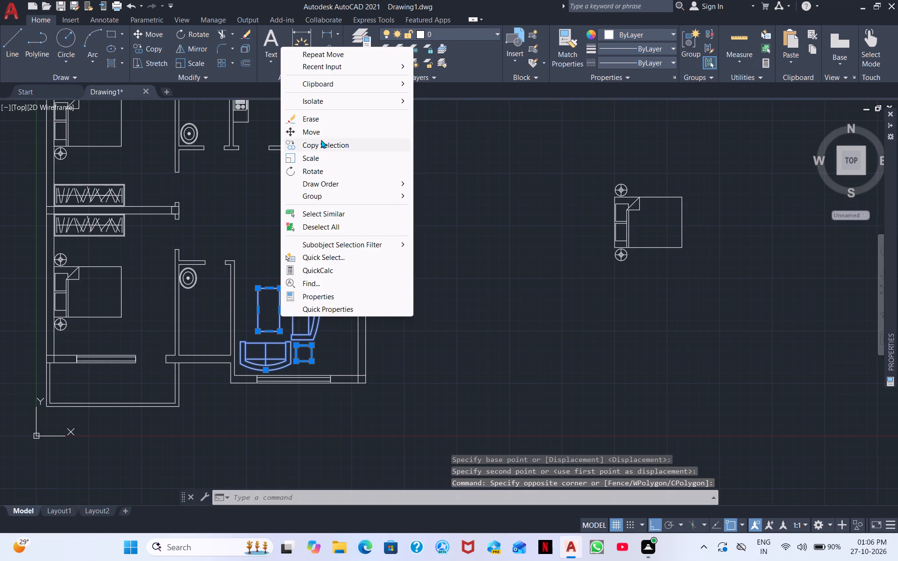
pyautogui.click(319, 132)
pyautogui.click(275, 317)
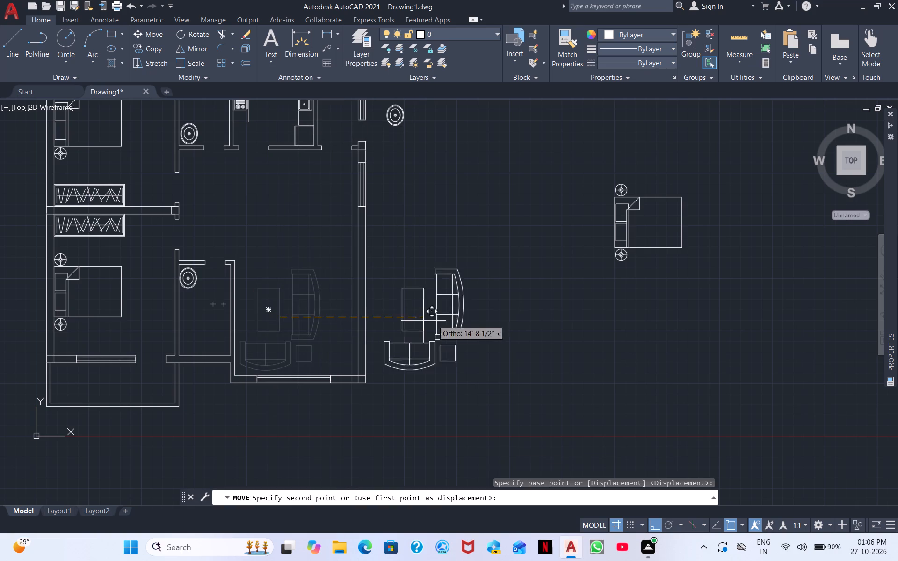
pyautogui.click(514, 317)
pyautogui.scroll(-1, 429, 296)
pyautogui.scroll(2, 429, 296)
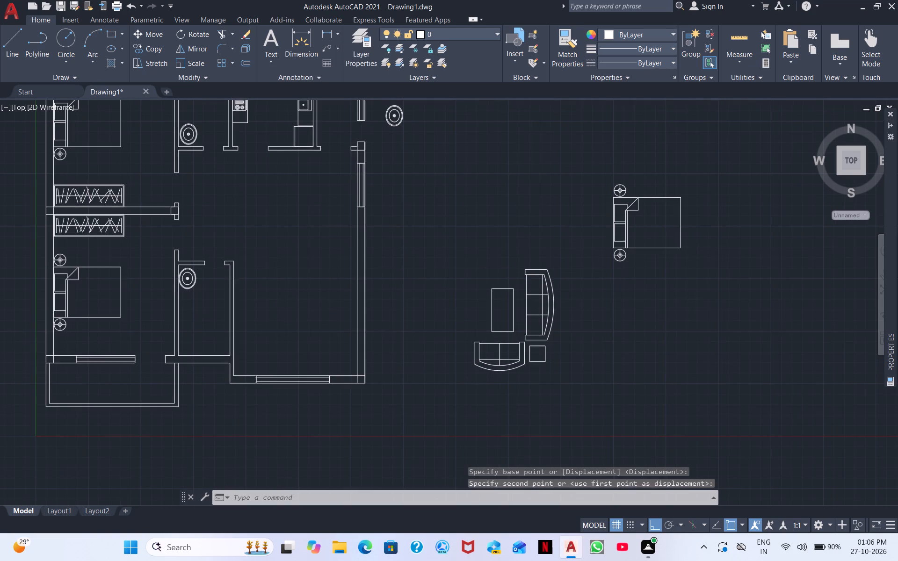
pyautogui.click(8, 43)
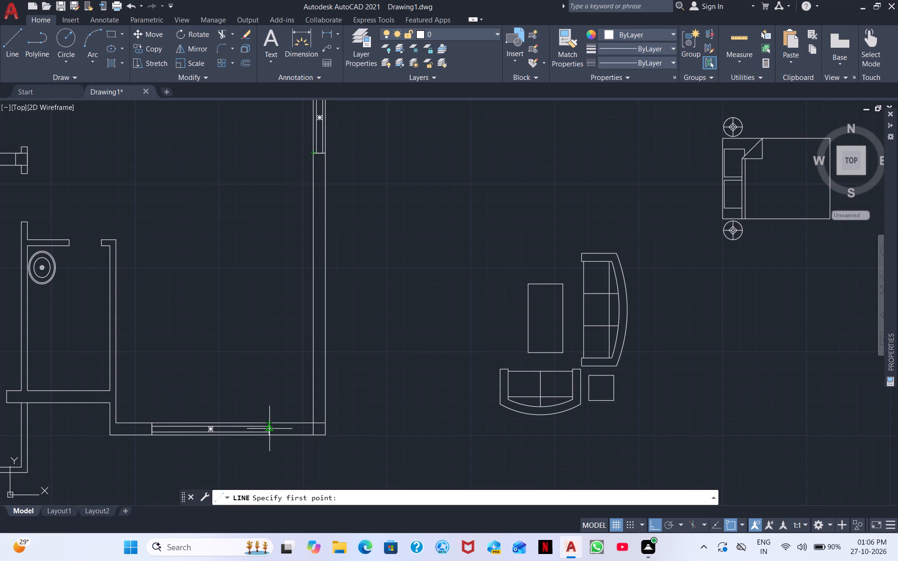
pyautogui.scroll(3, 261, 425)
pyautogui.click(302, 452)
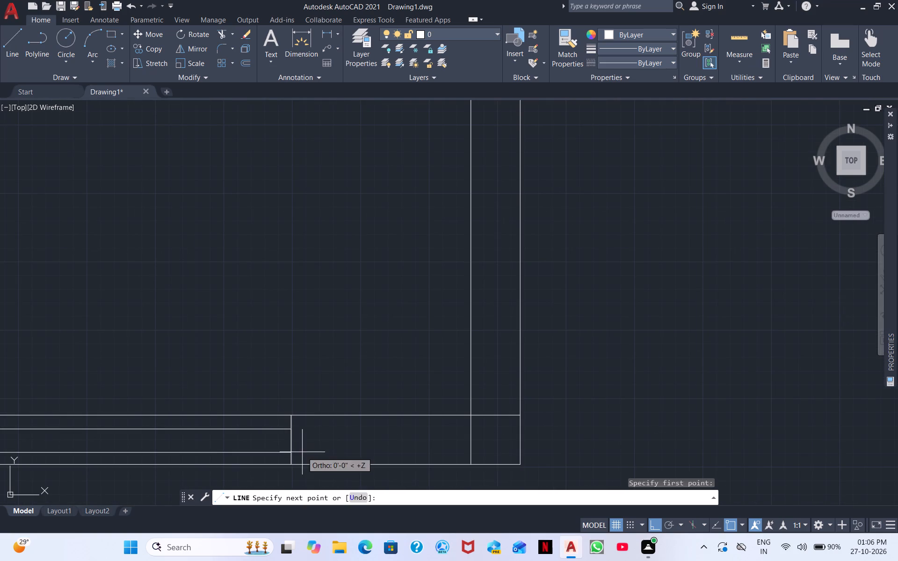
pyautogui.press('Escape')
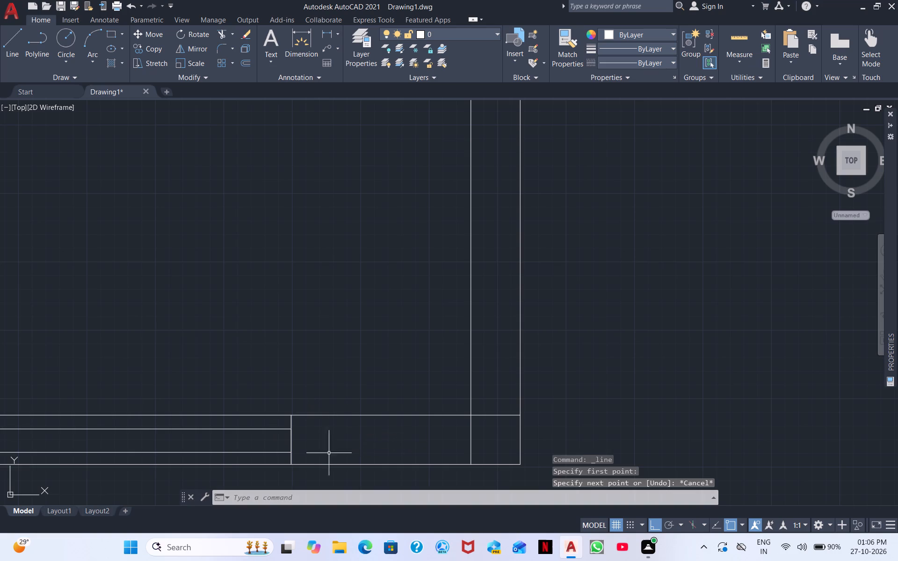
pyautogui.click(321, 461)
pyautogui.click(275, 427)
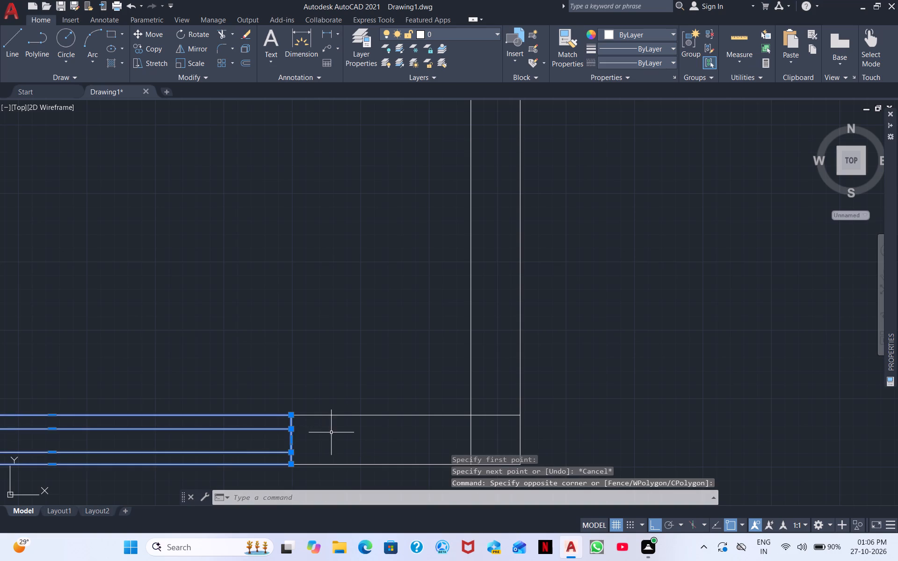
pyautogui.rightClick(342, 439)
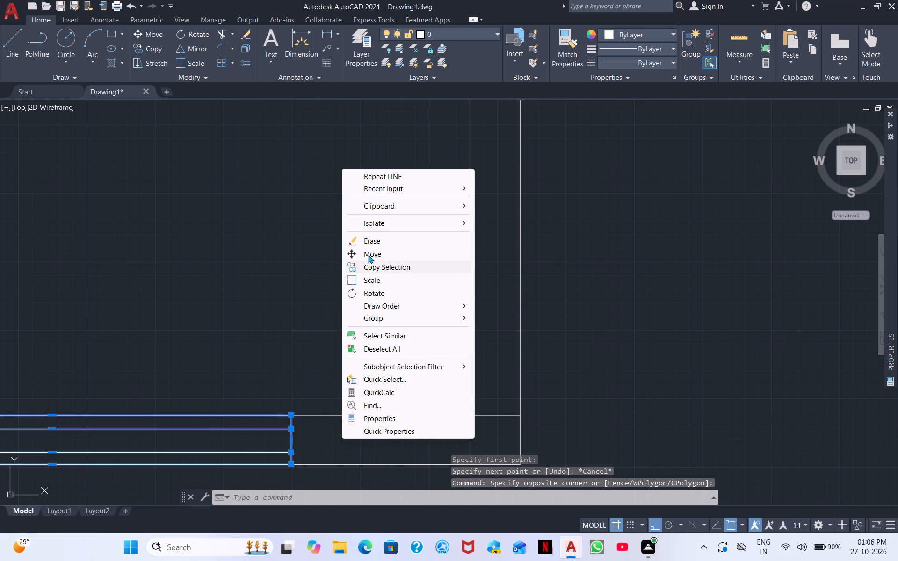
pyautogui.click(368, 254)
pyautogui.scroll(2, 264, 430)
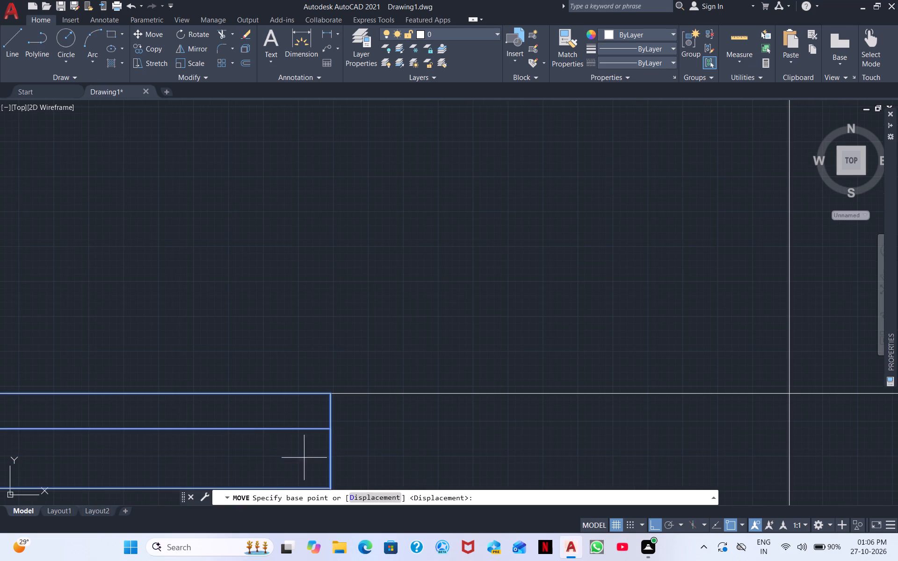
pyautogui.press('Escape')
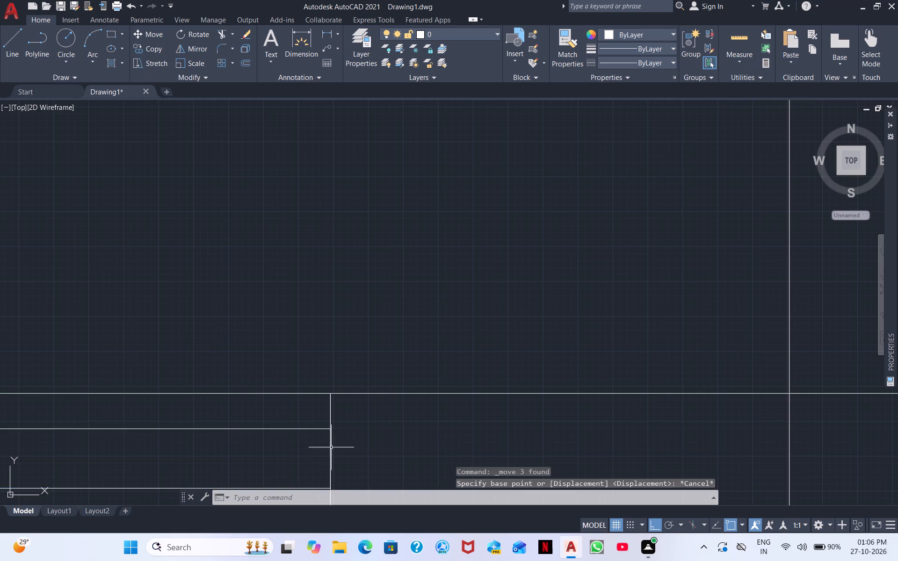
# Stretch the right end of the inner rectangle of the large room's bottom-wall window about 9" to the left.
pyautogui.scroll(-1, 357, 445)
pyautogui.moveTo(359, 441); pyautogui.dragTo(359, 350, button='middle')
pyautogui.click(373, 387)
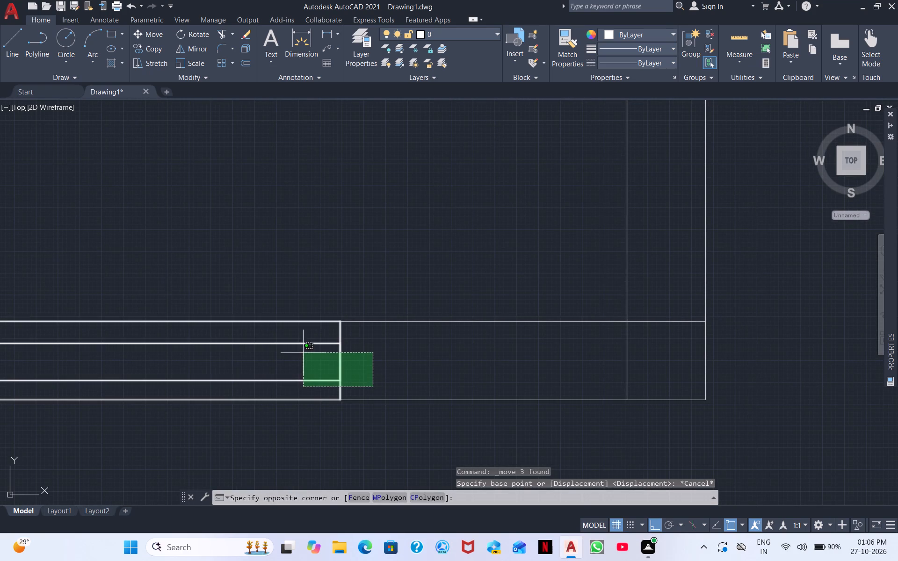
pyautogui.click(302, 342)
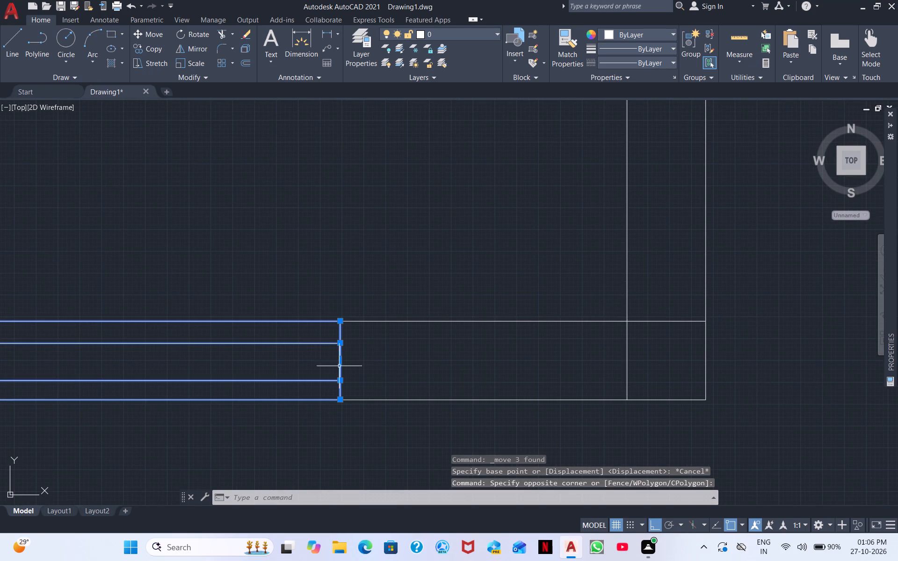
pyautogui.rightClick(363, 363)
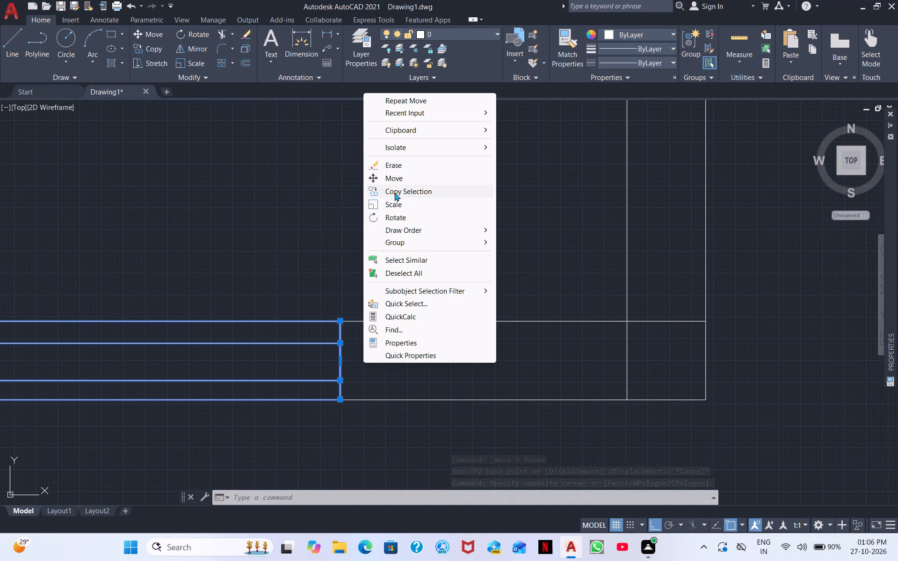
pyautogui.click(285, 225)
pyautogui.click(330, 233)
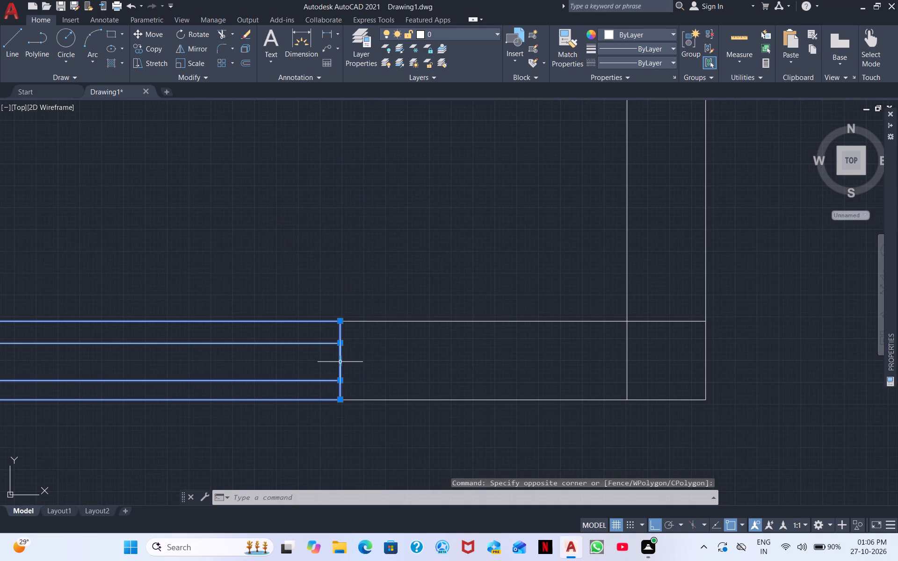
pyautogui.click(342, 361)
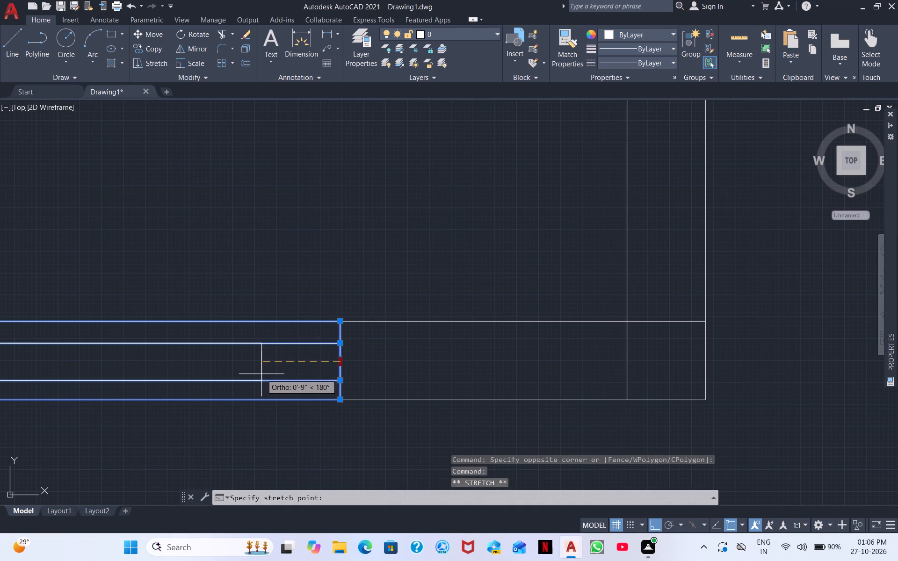
pyautogui.click(261, 374)
# Stretch the right end of the same window's outer rectangle left until it lines up with the inner rectangle's end.
pyautogui.scroll(-2, 261, 374)
pyautogui.scroll(2, 305, 362)
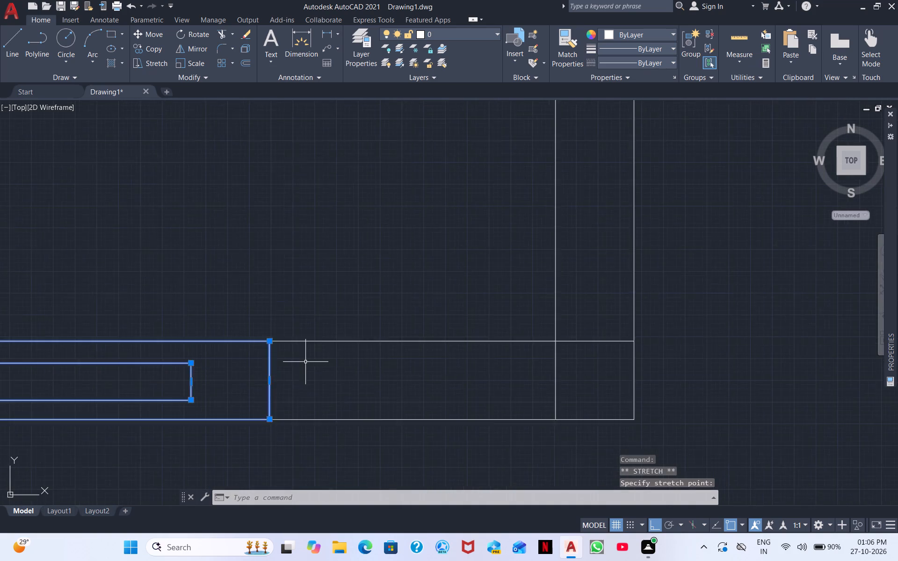
pyautogui.scroll(1, 305, 362)
pyautogui.click(248, 392)
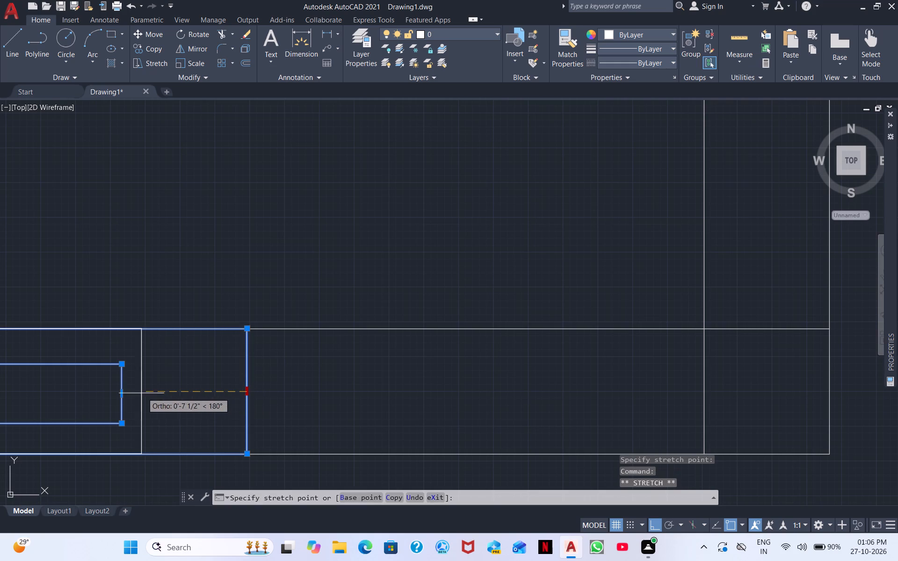
pyautogui.click(121, 395)
# Stretch the right ends of the window's inner and outer rectangles together about 5 1/2" further left.
pyautogui.scroll(-2, 141, 393)
pyautogui.moveTo(230, 376); pyautogui.dragTo(313, 374, button='middle')
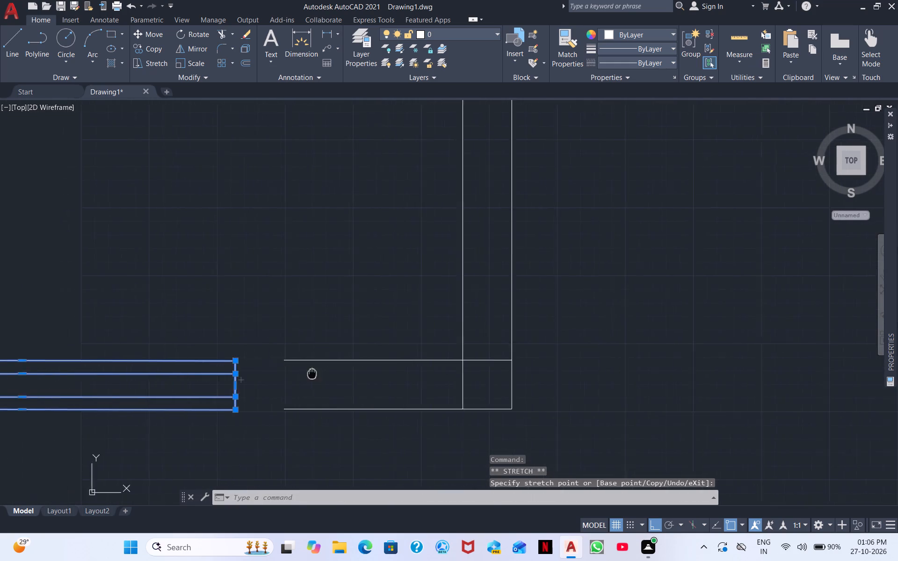
pyautogui.moveTo(313, 374); pyautogui.dragTo(652, 296, button='middle')
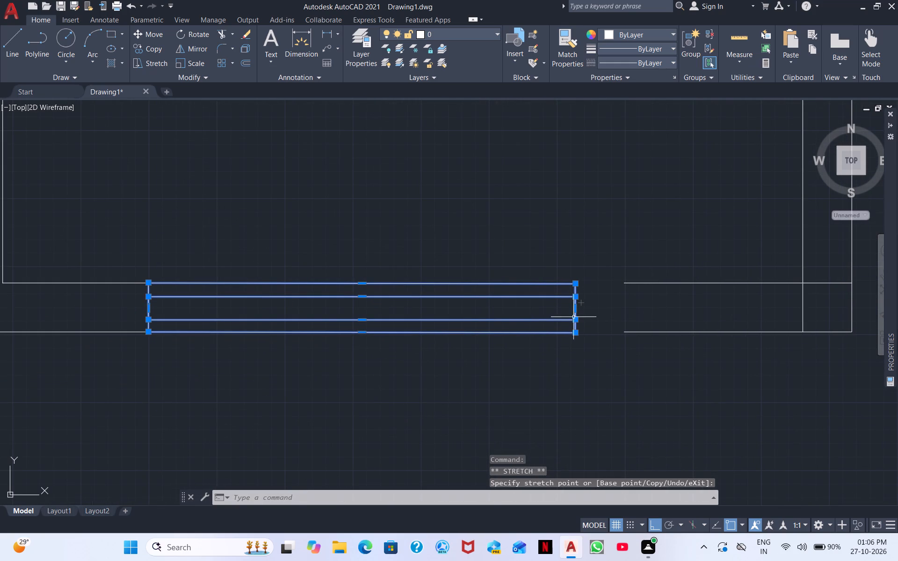
pyautogui.click(574, 309)
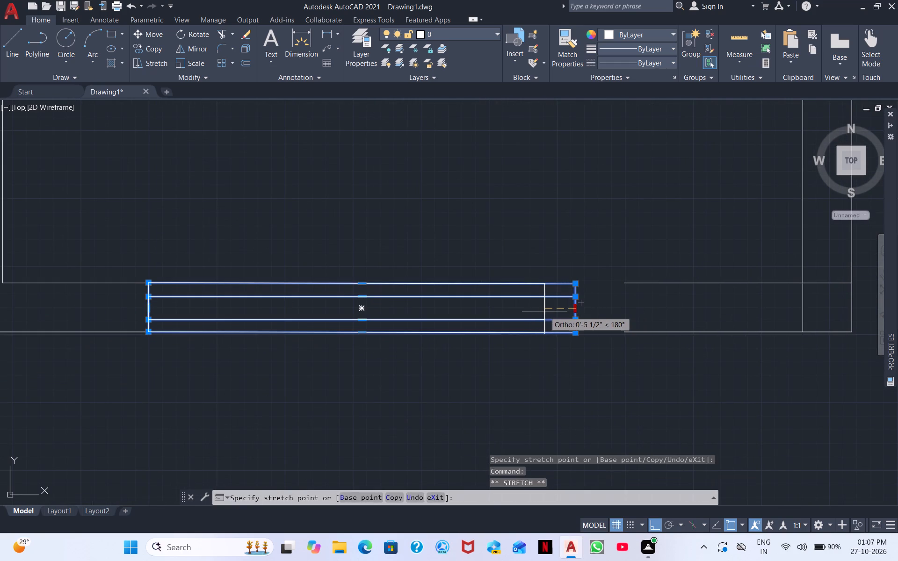
pyautogui.click(544, 311)
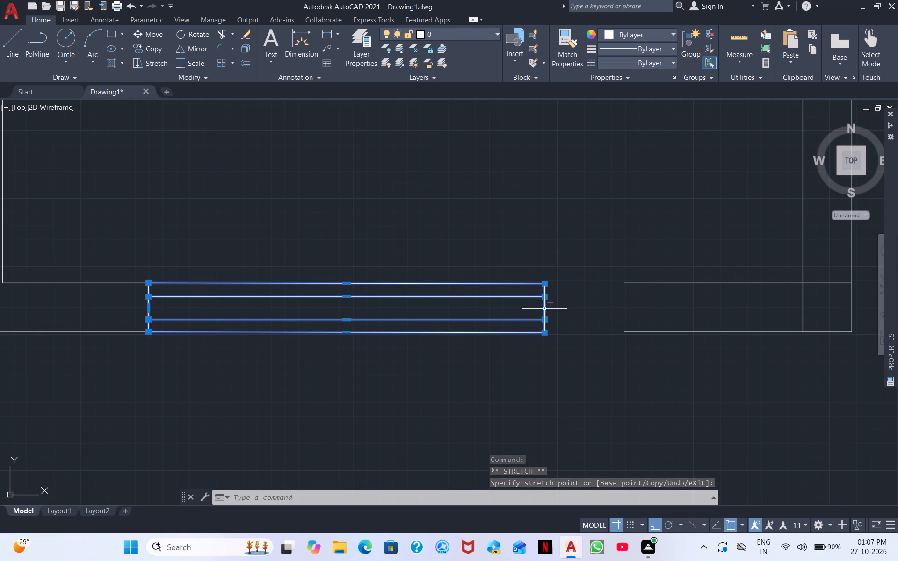
# Stretch the right ends of the bottom-wall window's inner and outer rectangles together slightly further left.
pyautogui.click(544, 307)
pyautogui.click(518, 310)
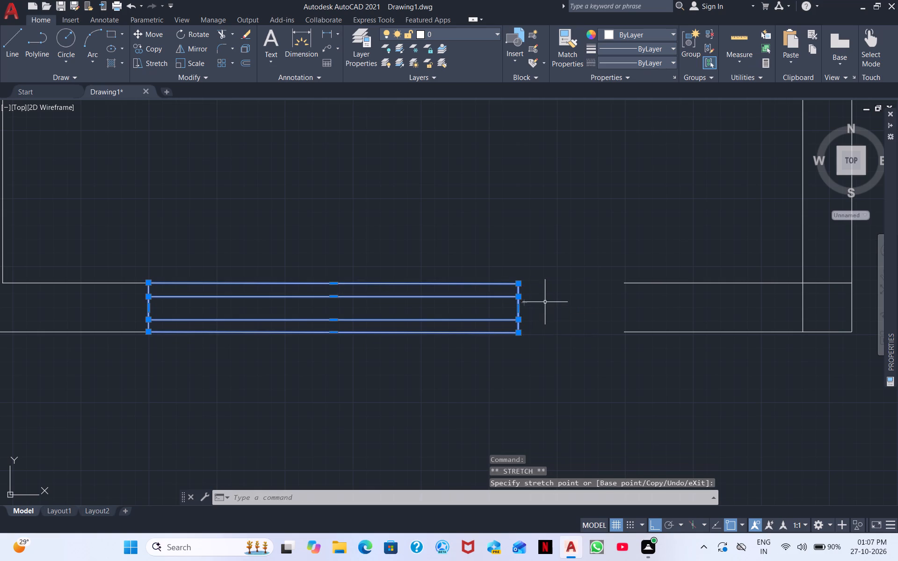
# Extend the bottom wall's inner and outer lines, right of the window, left until they meet the window's new right end.
pyautogui.scroll(-1, 545, 301)
pyautogui.moveTo(561, 306); pyautogui.dragTo(479, 328, button='middle')
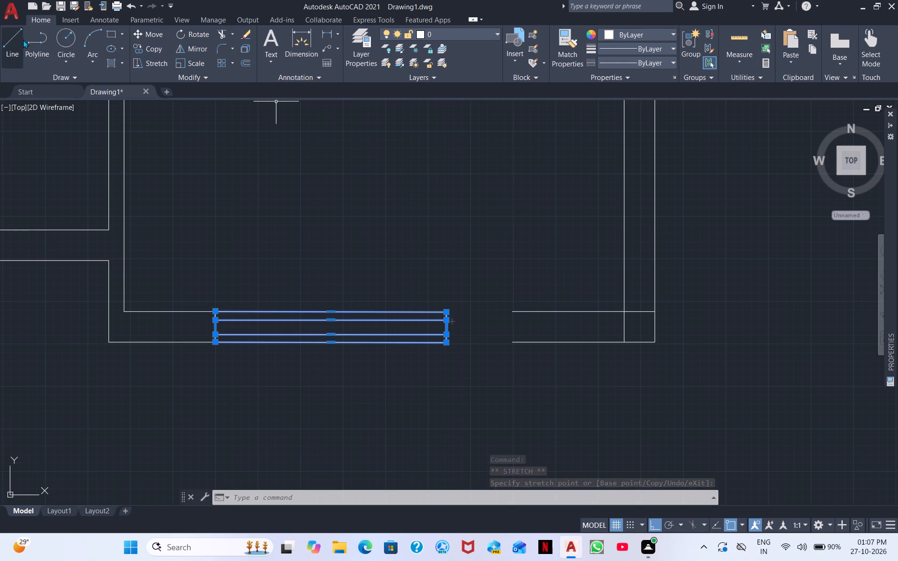
pyautogui.click(223, 37)
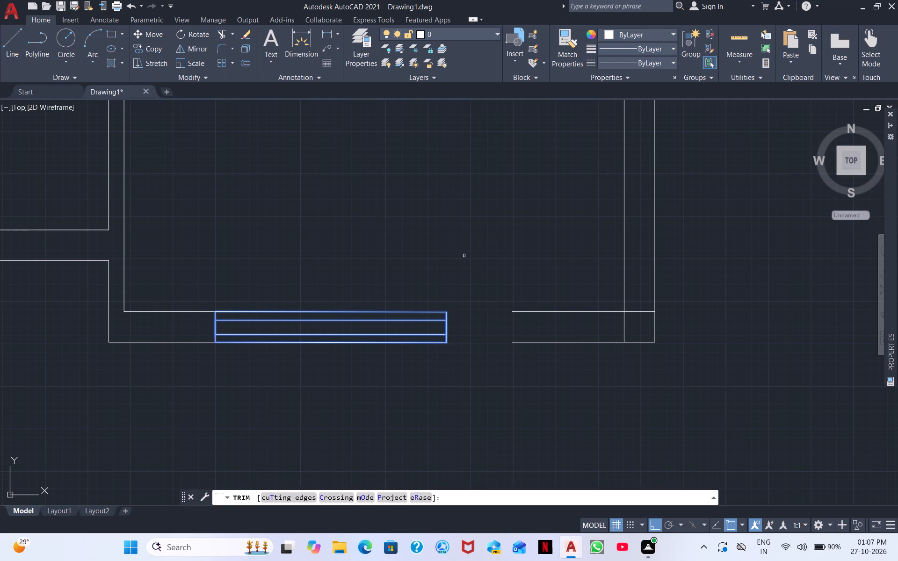
pyautogui.keyDown('shift'); pyautogui.click(525, 312); pyautogui.keyUp('shift')
pyautogui.keyDown('shift'); pyautogui.click(524, 343); pyautogui.keyUp('shift')
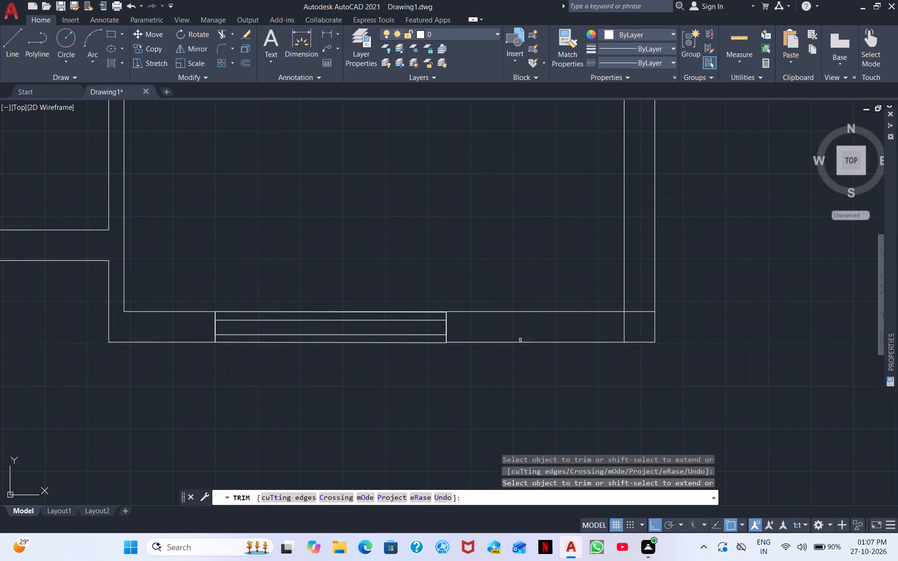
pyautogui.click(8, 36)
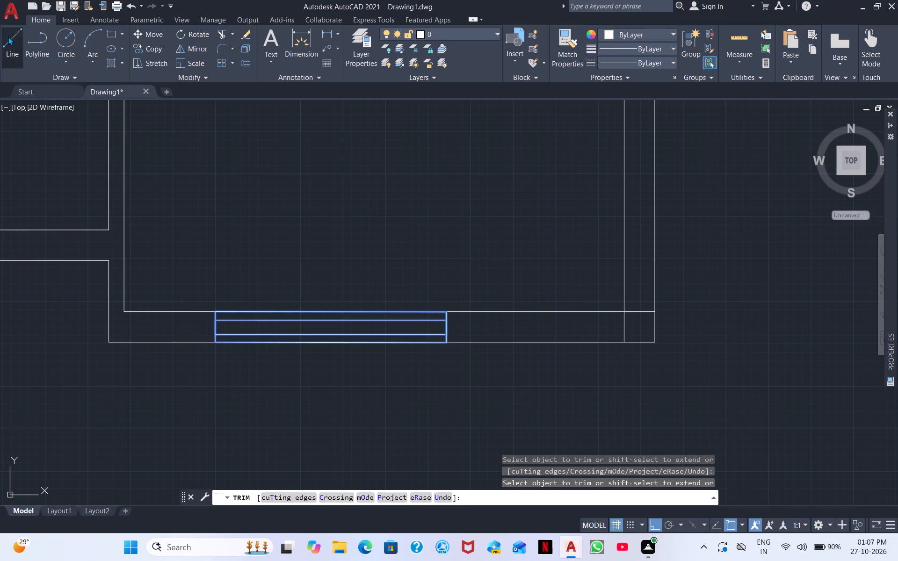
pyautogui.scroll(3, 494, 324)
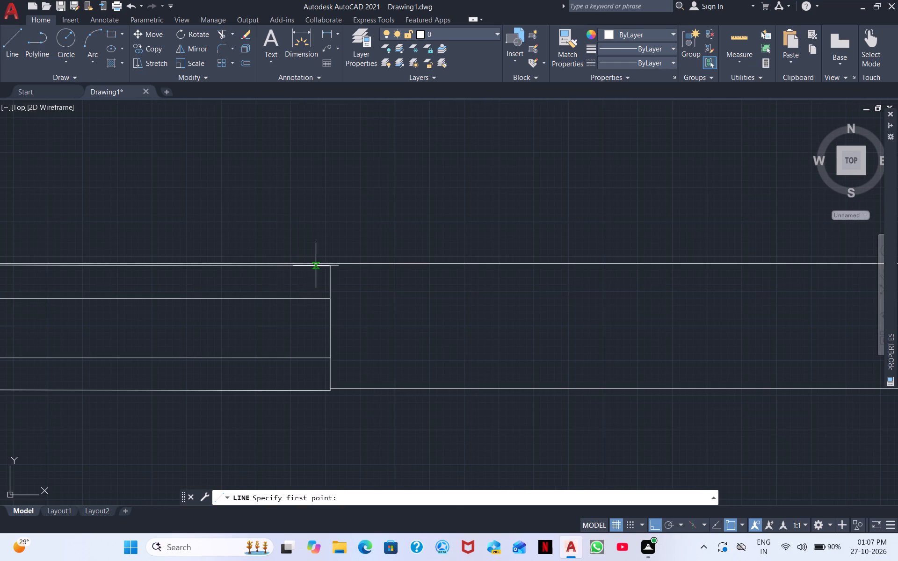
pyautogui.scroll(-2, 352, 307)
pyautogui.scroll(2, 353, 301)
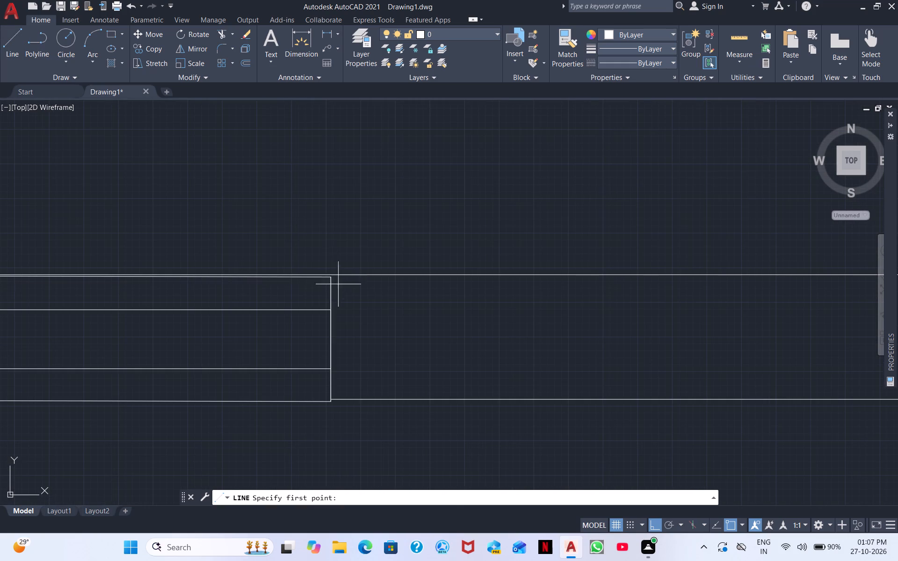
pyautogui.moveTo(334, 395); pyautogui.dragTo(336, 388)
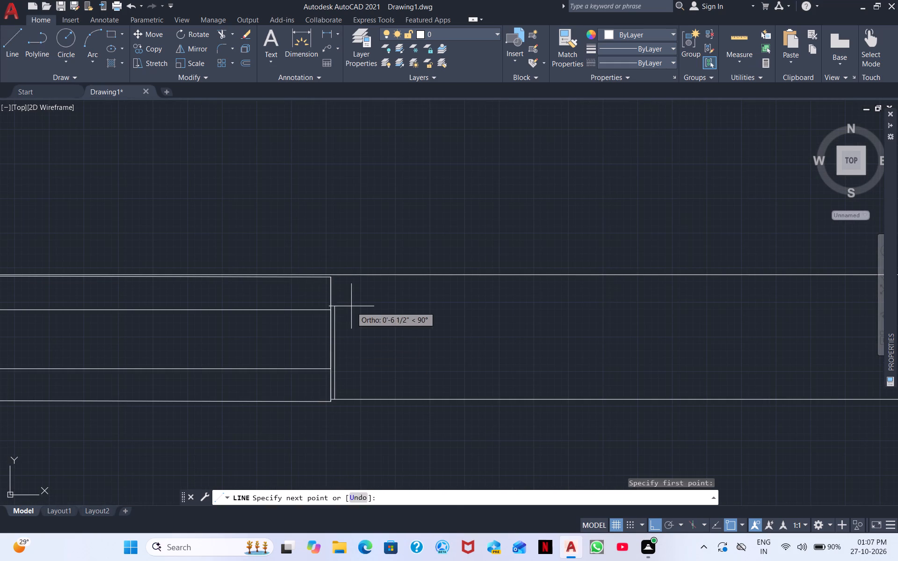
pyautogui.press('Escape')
# Draw a vertical line about 9" long across the bottom wall at the window's right end, up to the wall's inner line.
pyautogui.rightClick(393, 332)
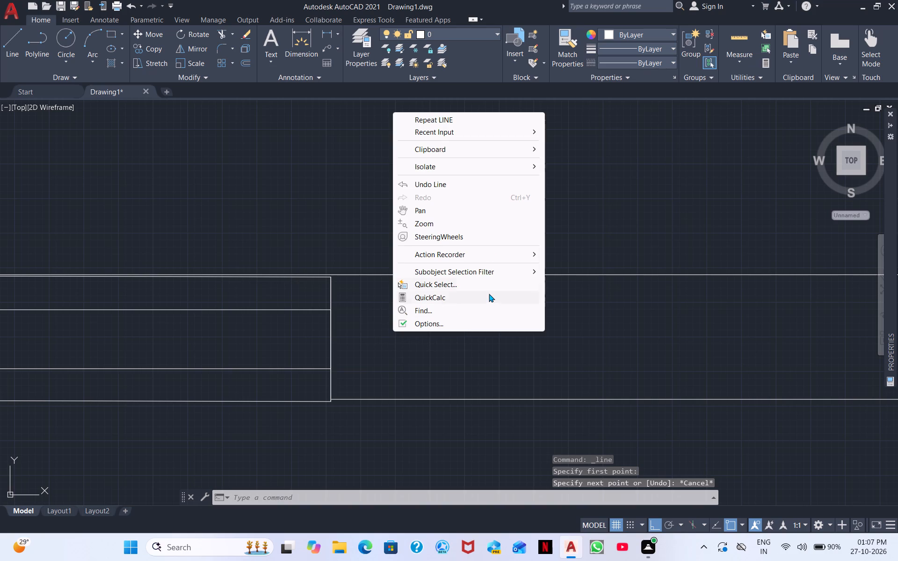
pyautogui.click(452, 115)
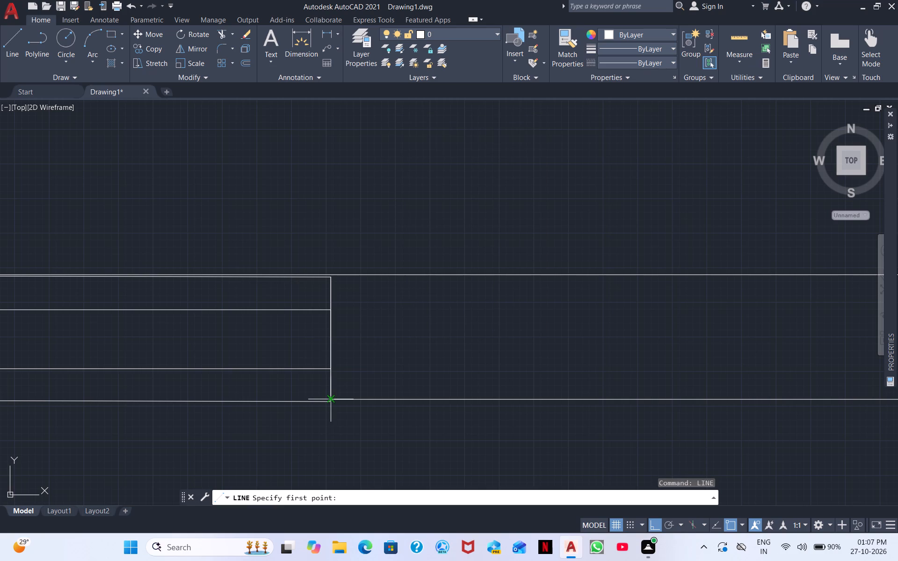
pyautogui.click(330, 401)
pyautogui.scroll(4, 330, 271)
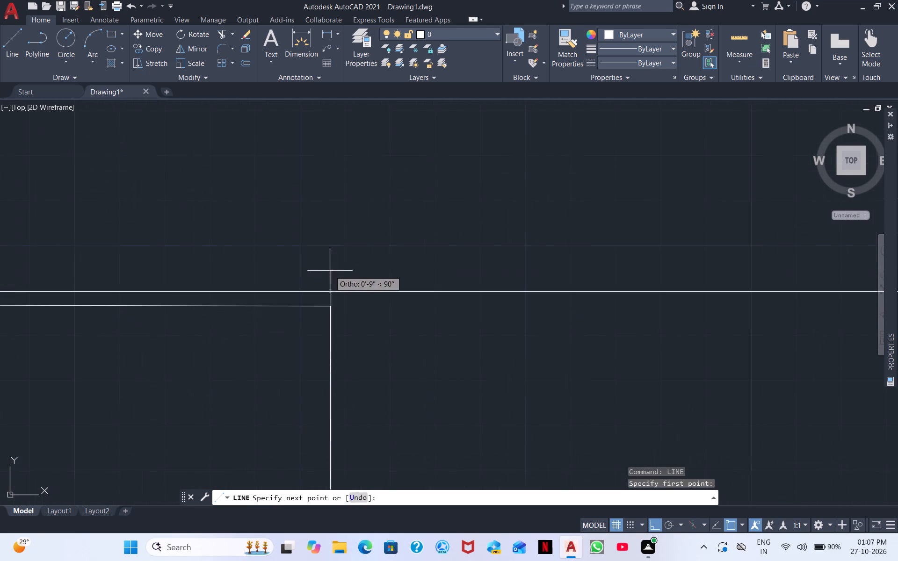
pyautogui.click(329, 292)
pyautogui.press('Escape')
# Move the window's inner and outer rectangles up so the outer rectangle's top-right corner meets the wall's inner line.
pyautogui.scroll(-2, 329, 292)
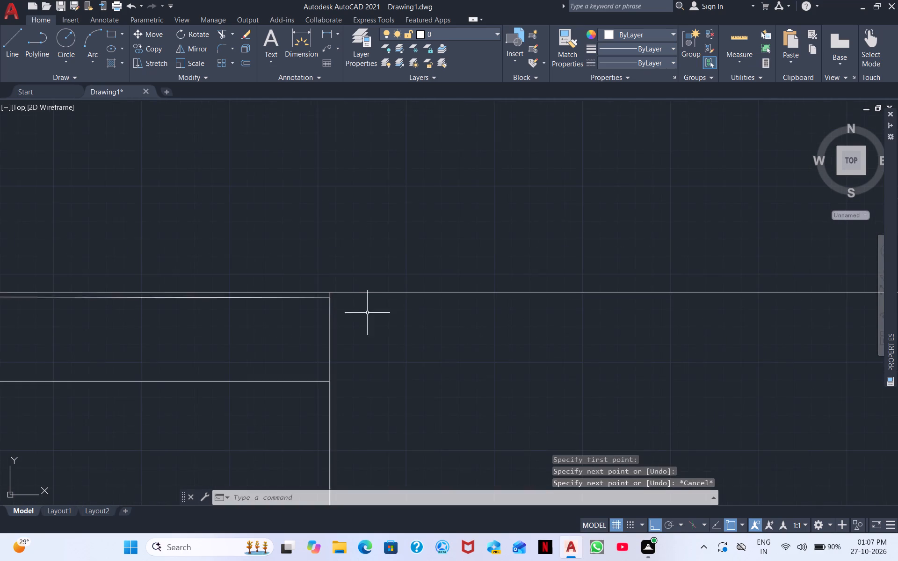
pyautogui.scroll(-2, 372, 315)
pyautogui.moveTo(403, 342); pyautogui.dragTo(474, 263, button='middle')
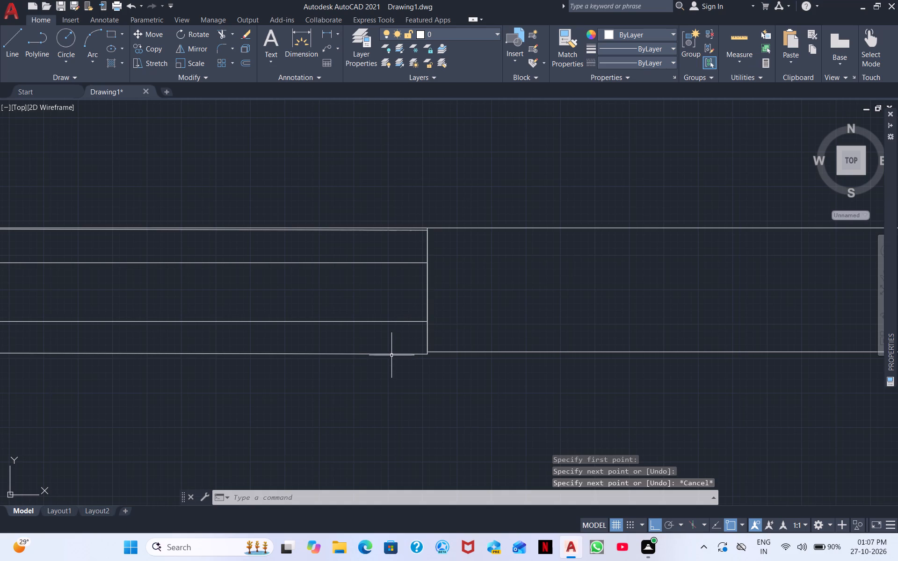
pyautogui.click(391, 354)
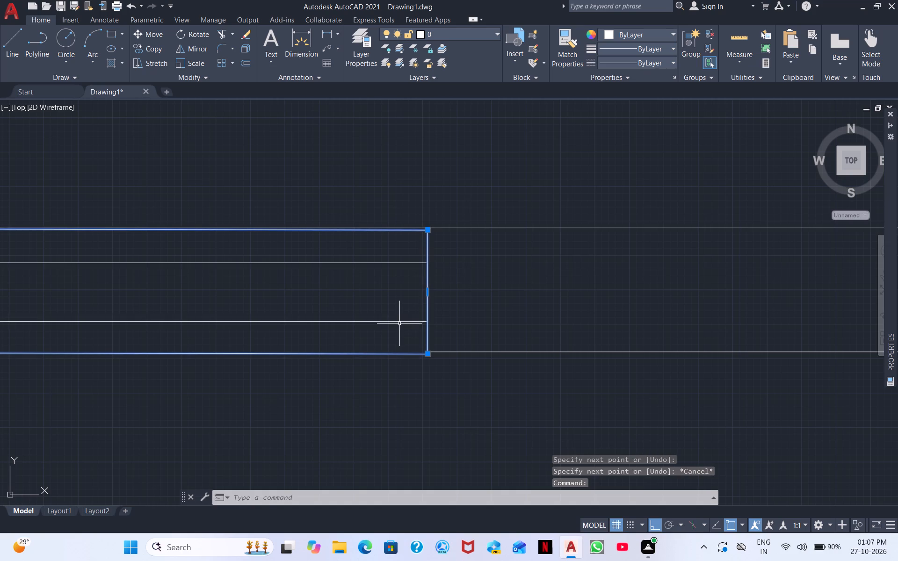
pyautogui.click(399, 324)
pyautogui.click(369, 261)
pyautogui.scroll(2, 372, 259)
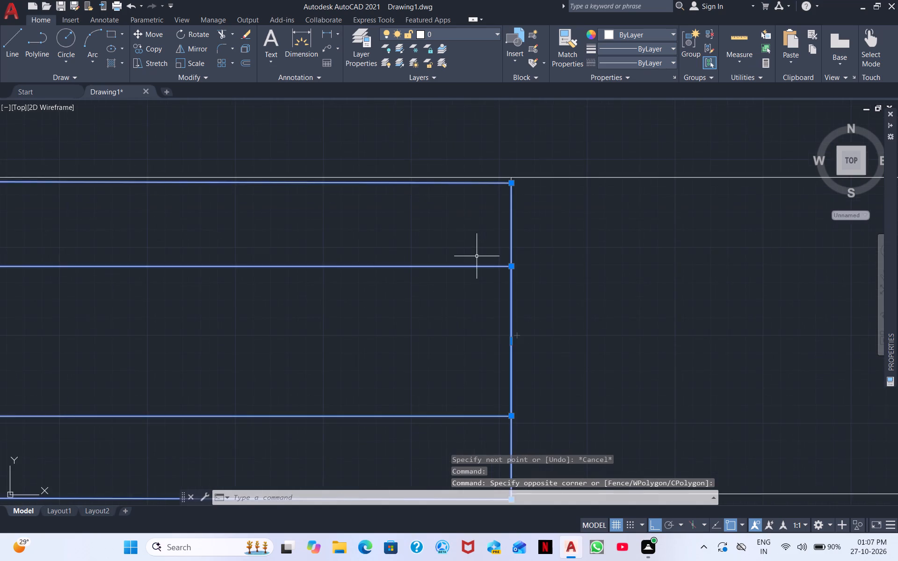
pyautogui.moveTo(477, 256); pyautogui.dragTo(248, 409, button='middle')
pyautogui.rightClick(345, 390)
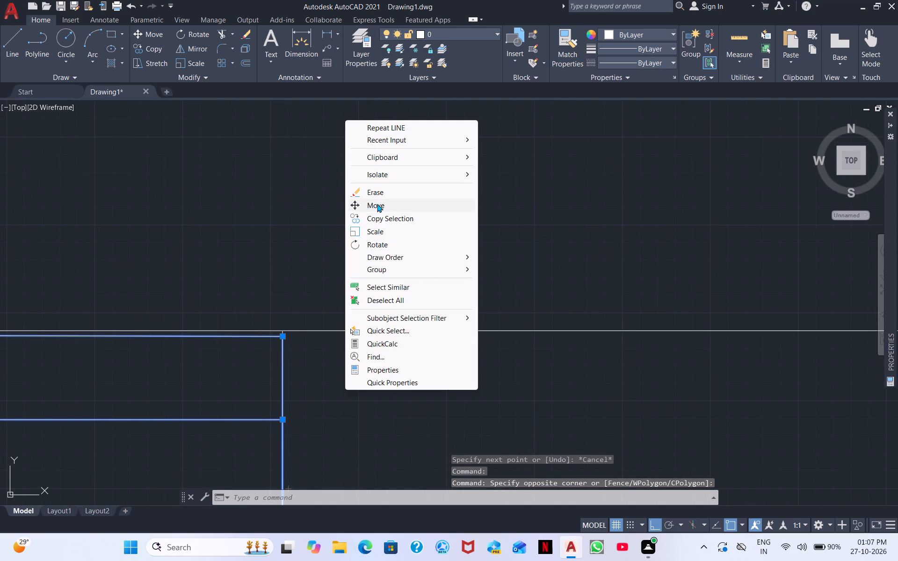
pyautogui.click(386, 205)
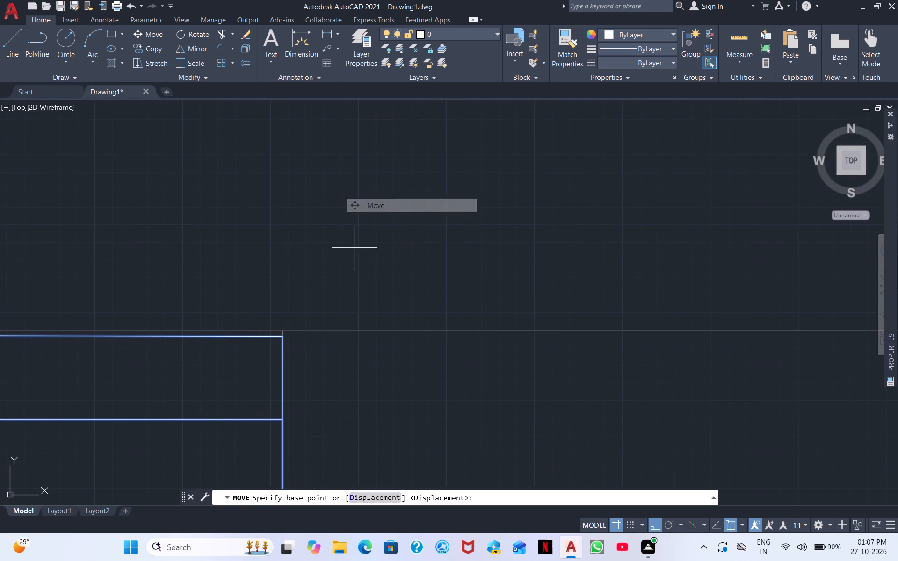
pyautogui.scroll(3, 295, 336)
pyautogui.click(238, 338)
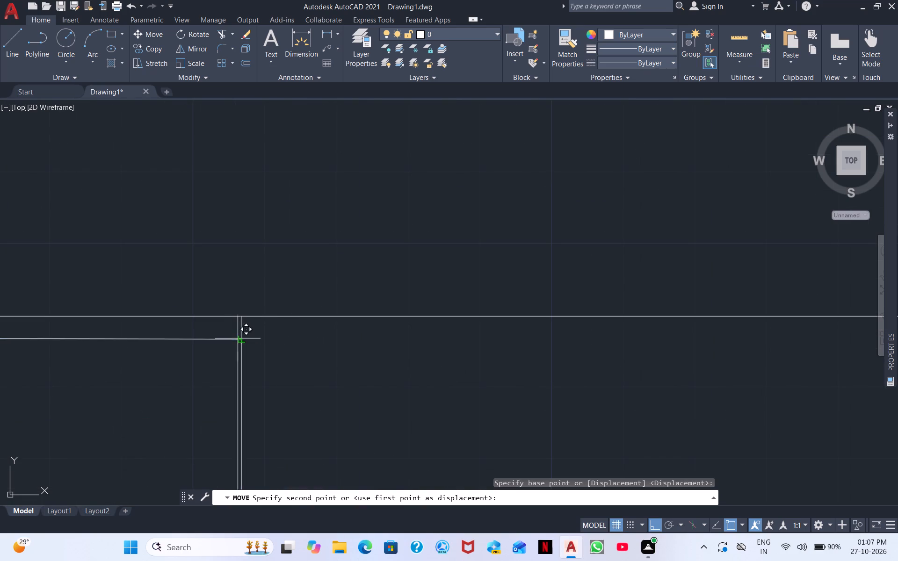
pyautogui.click(240, 318)
# Stretch the top-left corner of the window's outer rectangle down onto the end of the wall's inner line.
pyautogui.scroll(-3, 242, 330)
pyautogui.moveTo(75, 341); pyautogui.dragTo(224, 337, button='middle')
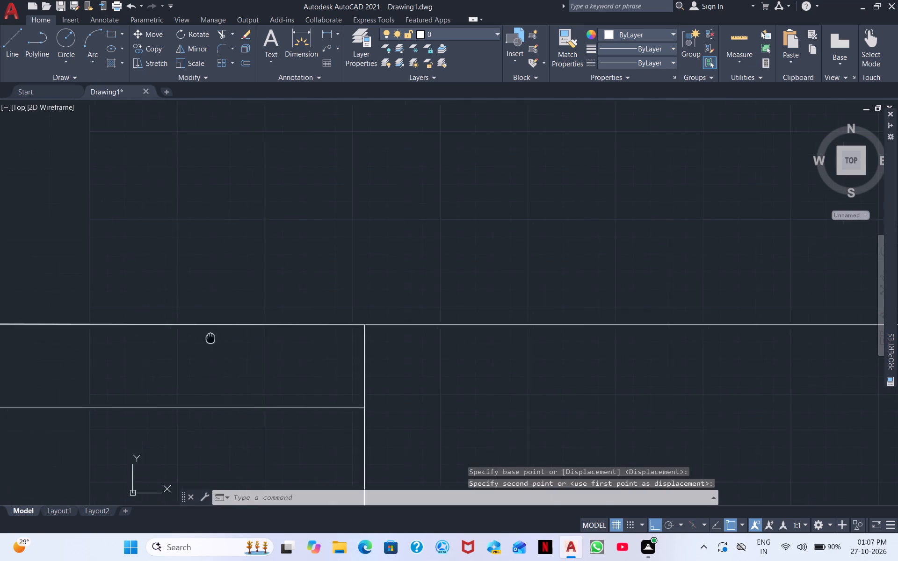
pyautogui.moveTo(224, 337); pyautogui.dragTo(698, 223, button='middle')
pyautogui.scroll(-2, 573, 257)
pyautogui.moveTo(94, 220); pyautogui.dragTo(705, 276, button='middle')
pyautogui.scroll(2, 548, 302)
pyautogui.scroll(-1, 483, 313)
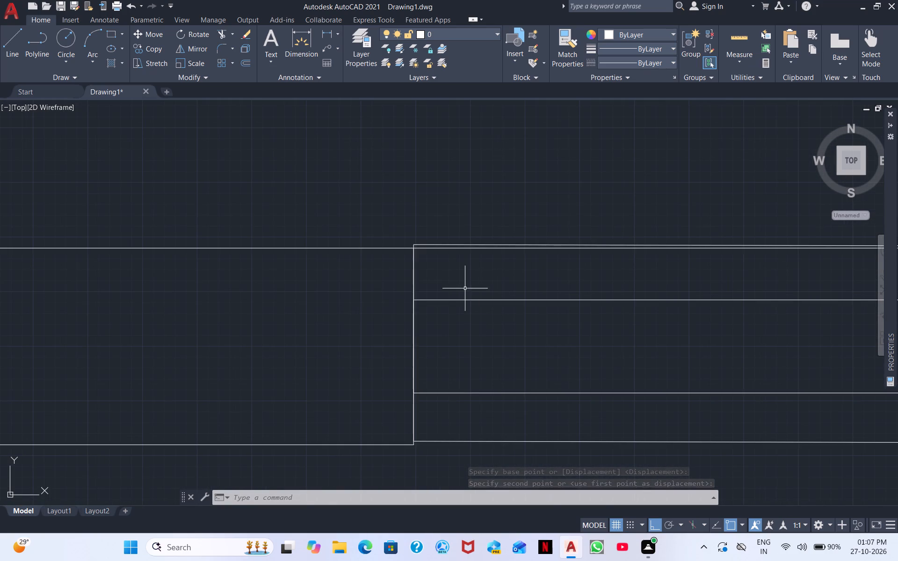
pyautogui.click(432, 243)
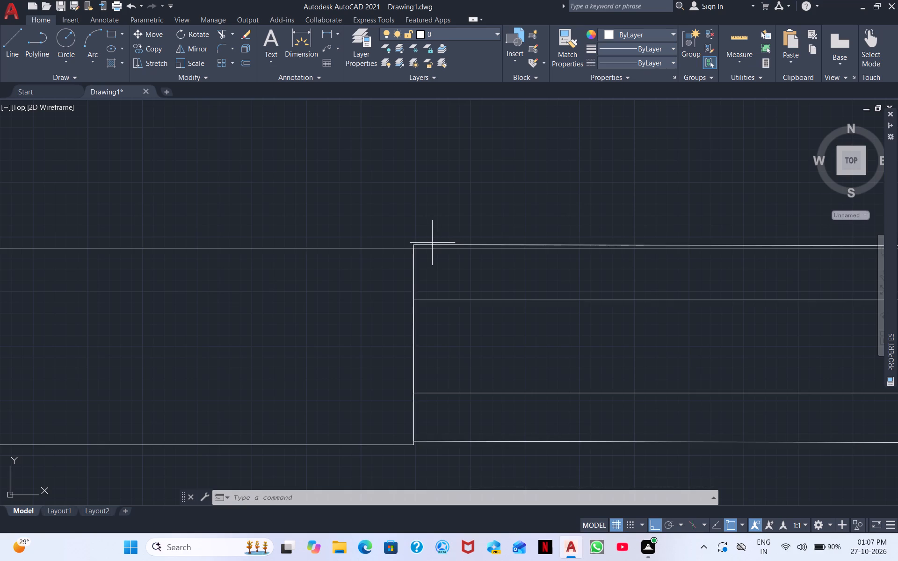
pyautogui.click(432, 232)
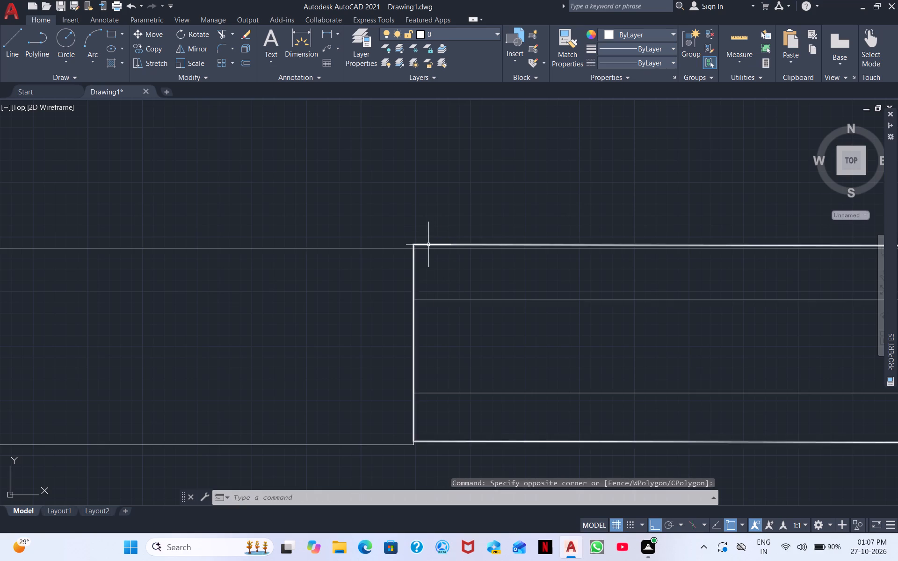
pyautogui.click(428, 246)
pyautogui.click(428, 244)
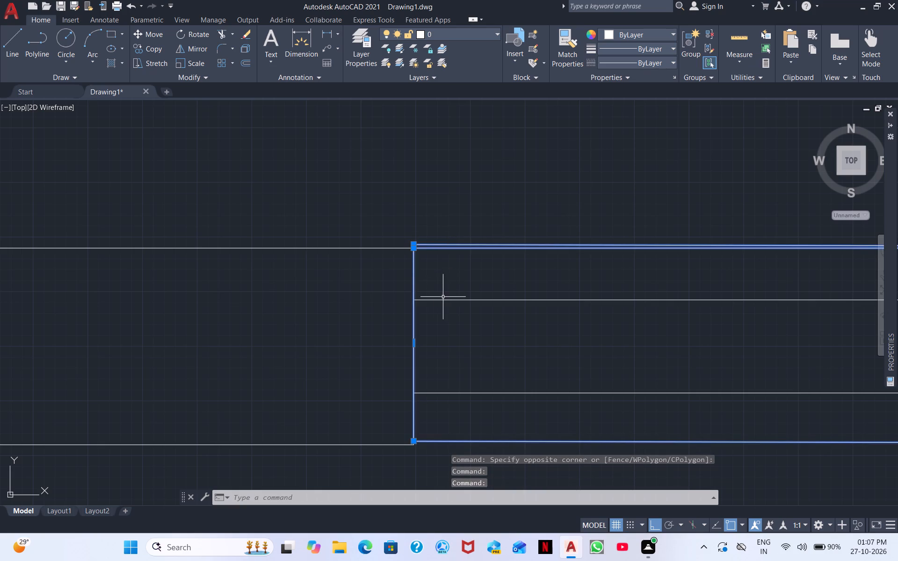
pyautogui.click(446, 301)
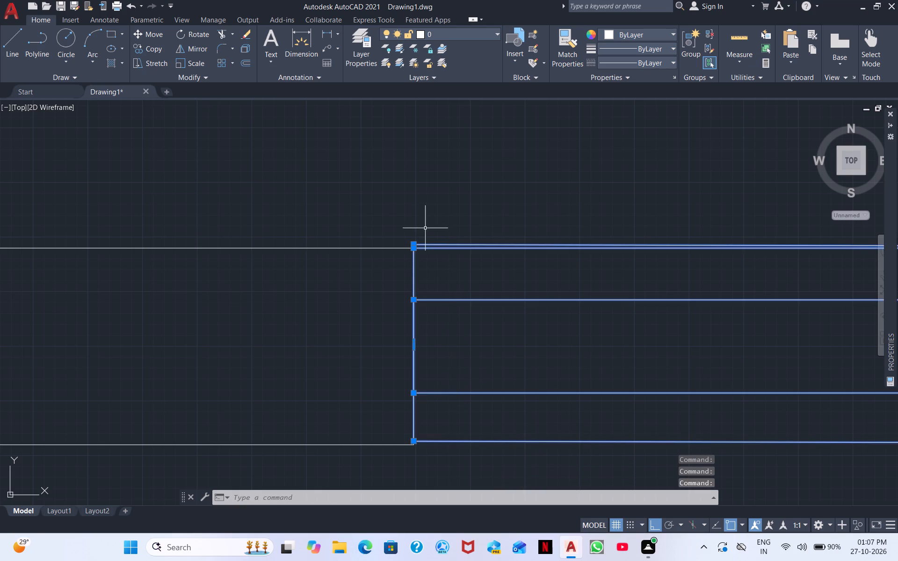
pyautogui.scroll(4, 405, 251)
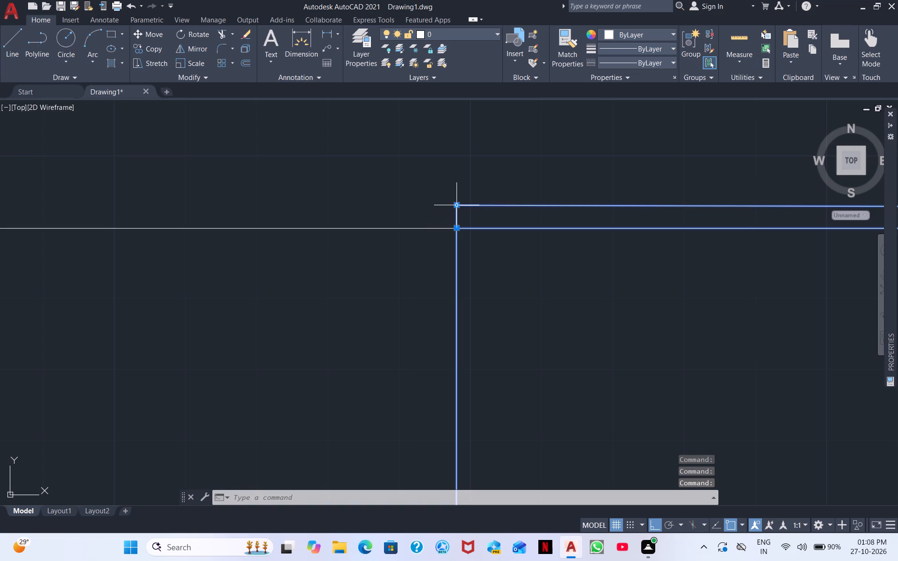
pyautogui.click(456, 205)
pyautogui.click(460, 229)
# Stretch the bottom-left corner of the window's outer rectangle down onto the end of the wall's outer line.
pyautogui.scroll(-2, 472, 238)
pyautogui.moveTo(612, 305); pyautogui.dragTo(365, 139, button='middle')
pyautogui.scroll(-1, 361, 137)
pyautogui.moveTo(487, 220); pyautogui.dragTo(418, 229, button='middle')
pyautogui.scroll(2, 305, 358)
pyautogui.moveTo(296, 370); pyautogui.dragTo(394, 183, button='middle')
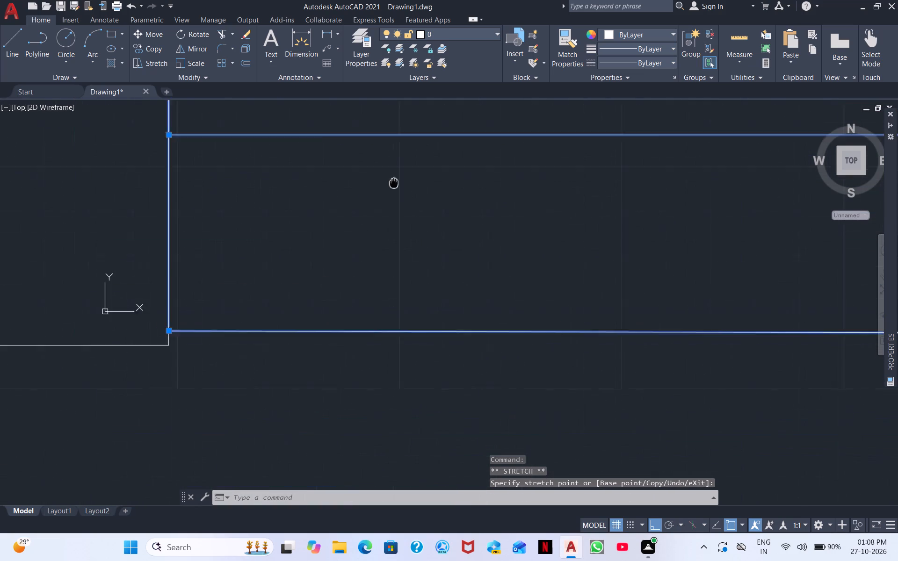
pyautogui.moveTo(394, 183); pyautogui.dragTo(424, 151, button='middle')
pyautogui.click(203, 295)
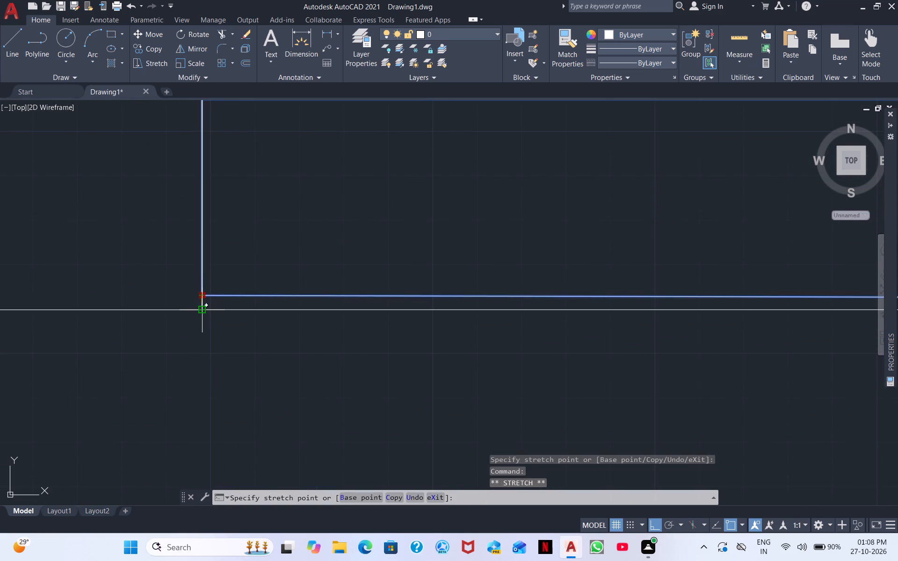
pyautogui.click(202, 311)
pyautogui.scroll(-2, 233, 284)
pyautogui.moveTo(393, 236); pyautogui.dragTo(247, 289, button='middle')
pyautogui.scroll(-2, 247, 289)
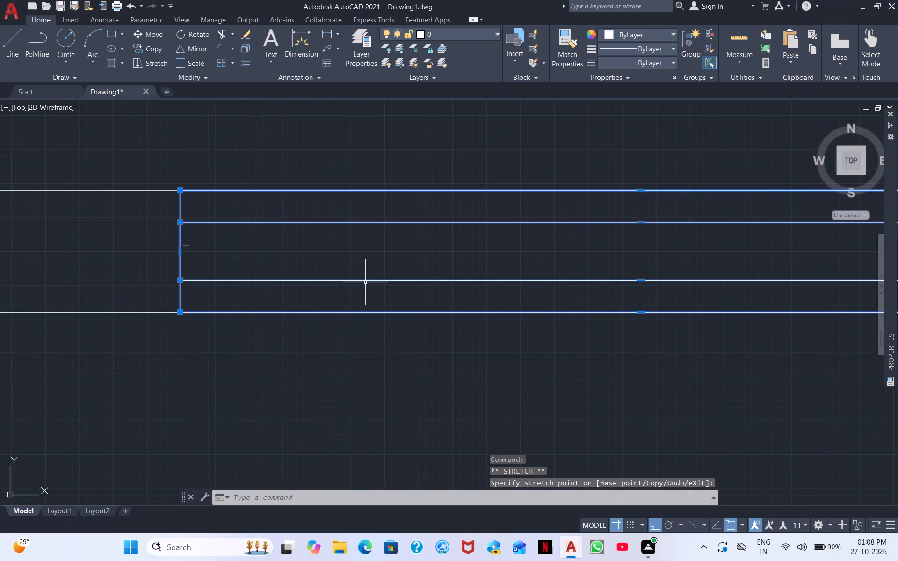
pyautogui.moveTo(365, 282); pyautogui.dragTo(148, 252, button='middle')
pyautogui.scroll(-2, 148, 252)
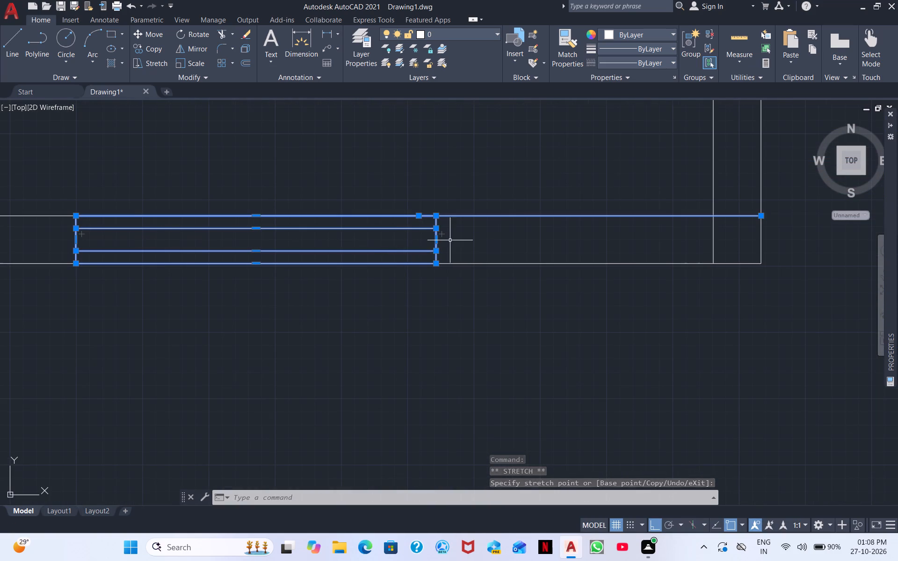
pyautogui.scroll(3, 450, 239)
pyautogui.press('Escape')
# Draw a line from the bottom wall beside the window's right end up level with the opposite partition's top, and across to the right wall.
pyautogui.scroll(-1, 450, 238)
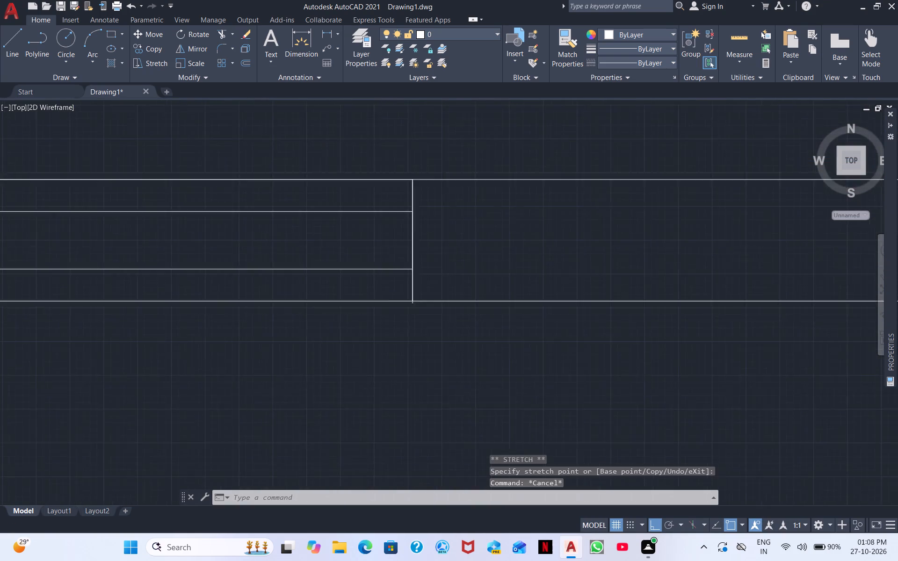
pyautogui.scroll(-2, 450, 238)
pyautogui.moveTo(505, 238); pyautogui.dragTo(591, 231, button='middle')
pyautogui.moveTo(680, 253); pyautogui.dragTo(399, 268, button='middle')
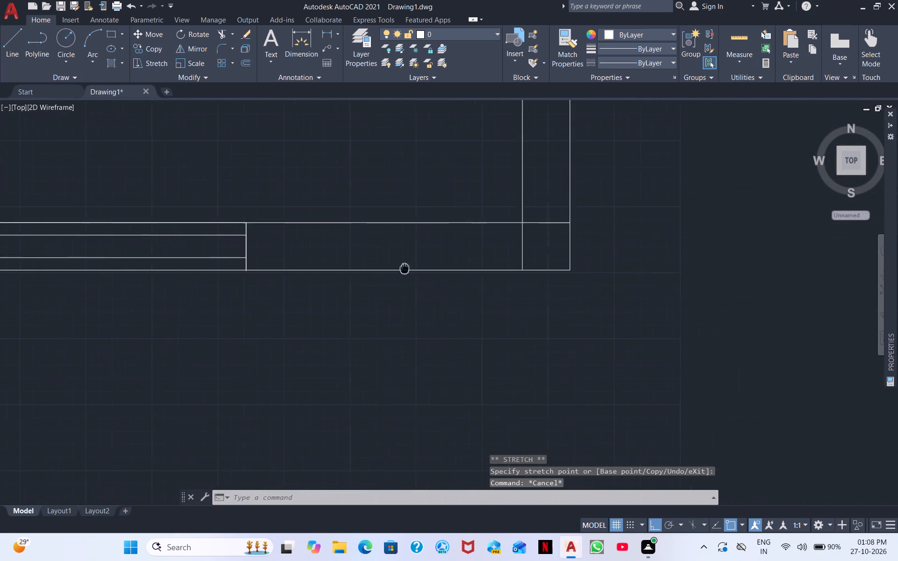
pyautogui.moveTo(399, 268); pyautogui.dragTo(373, 273, button='middle')
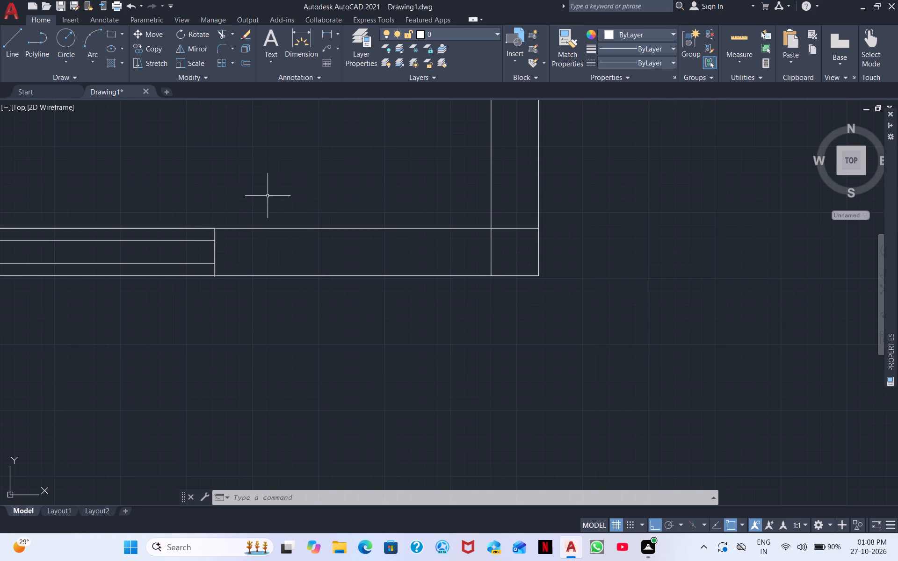
pyautogui.moveTo(326, 188); pyautogui.dragTo(261, 220, button='middle')
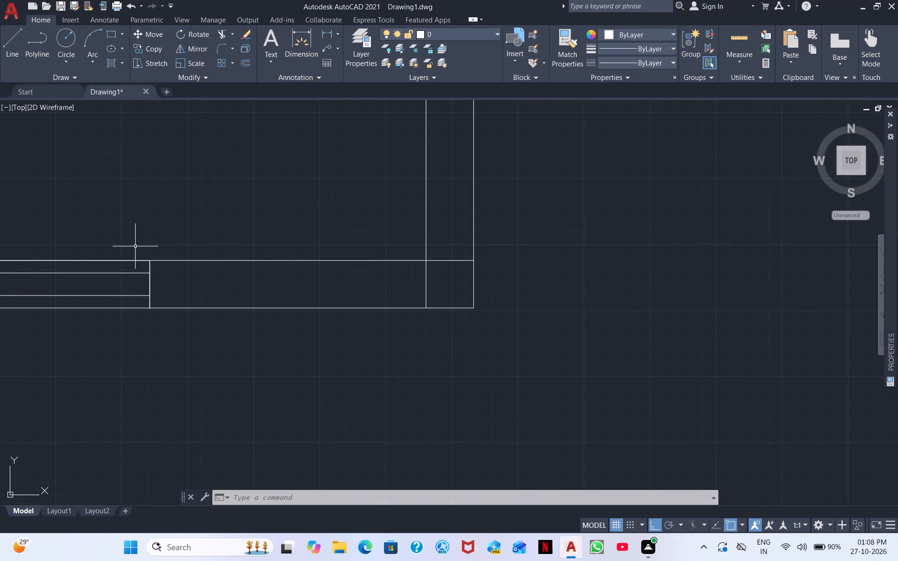
pyautogui.click(15, 54)
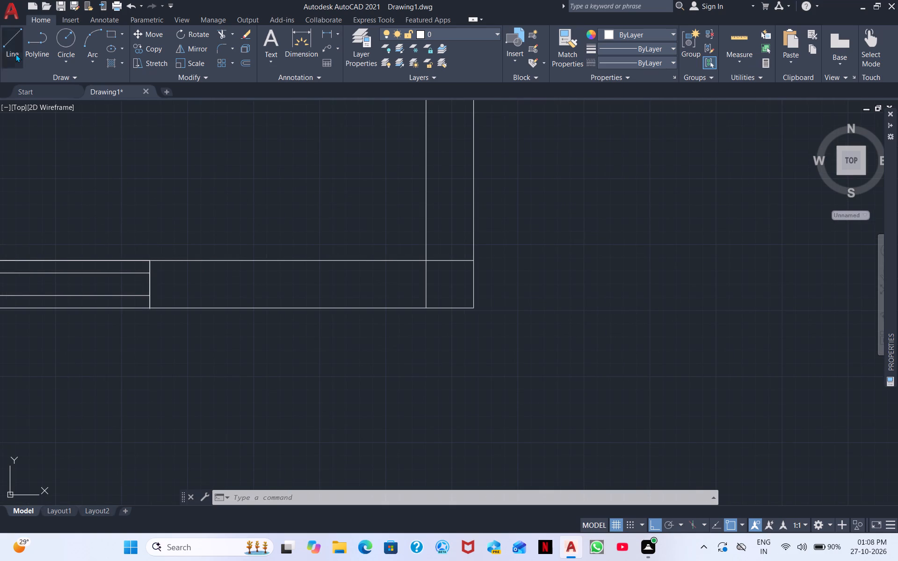
pyautogui.scroll(-1, 202, 327)
pyautogui.moveTo(245, 331); pyautogui.dragTo(251, 478, button='middle')
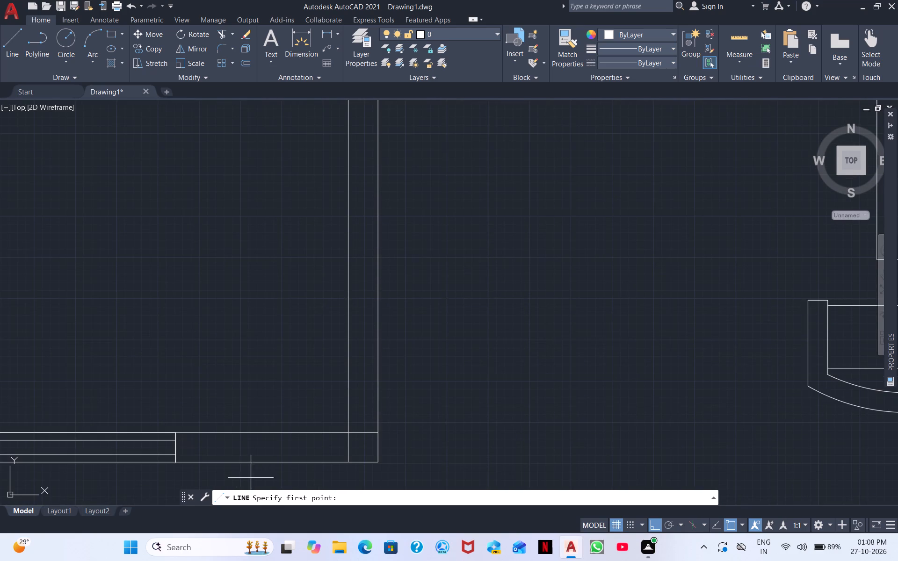
pyautogui.click(187, 434)
pyautogui.moveTo(216, 254); pyautogui.dragTo(191, 373, button='middle')
pyautogui.scroll(-2, 193, 369)
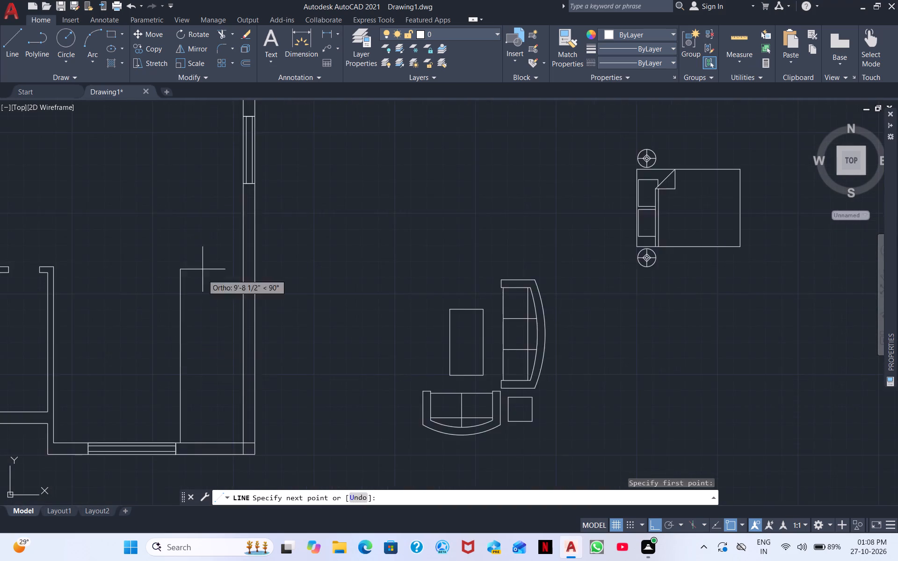
pyautogui.scroll(-1, 203, 257)
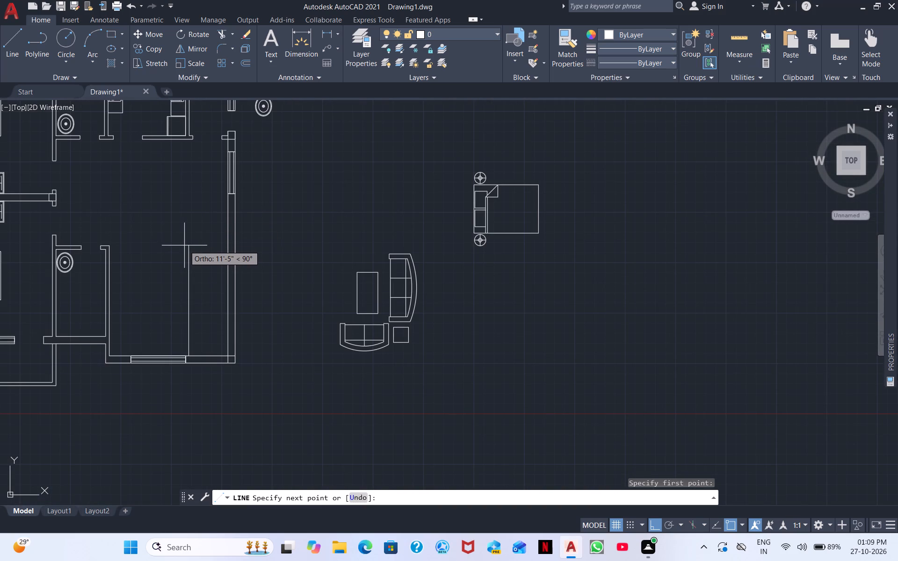
pyautogui.scroll(3, 190, 240)
pyautogui.scroll(-2, 170, 251)
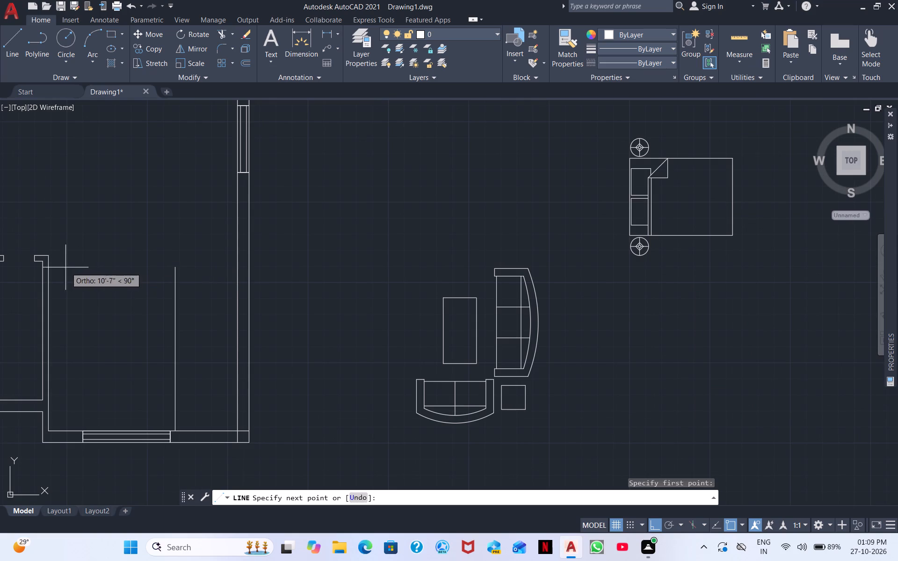
pyautogui.click(175, 257)
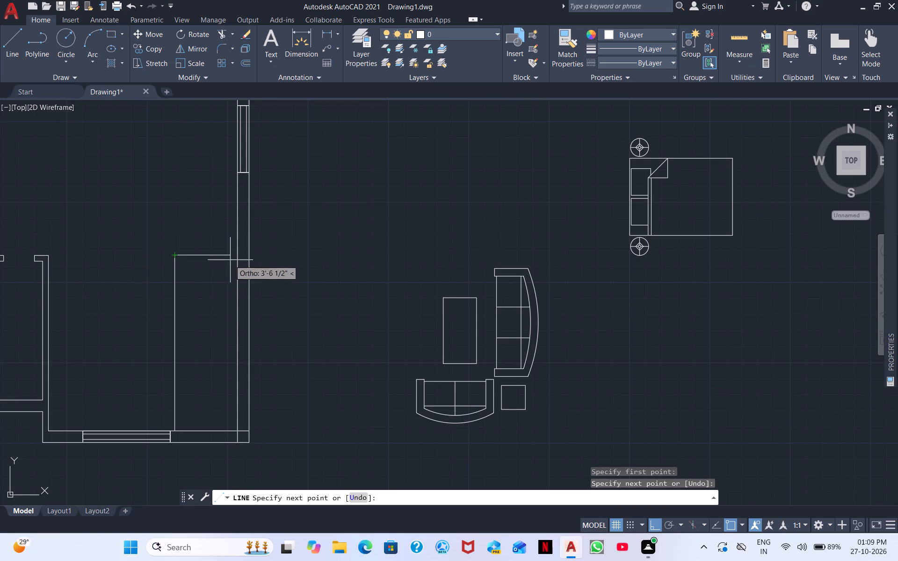
pyautogui.click(237, 256)
pyautogui.rightClick(223, 273)
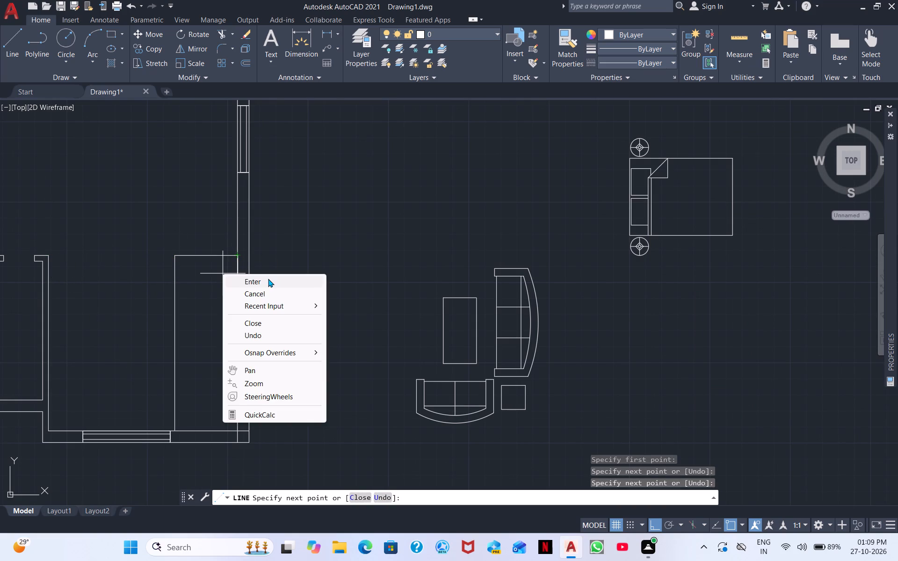
pyautogui.click(268, 279)
# Draw a second vertical line just inside the new enclosure, from its top line down to the bottom wall's inner line.
pyautogui.moveTo(190, 314); pyautogui.dragTo(196, 344, button='middle')
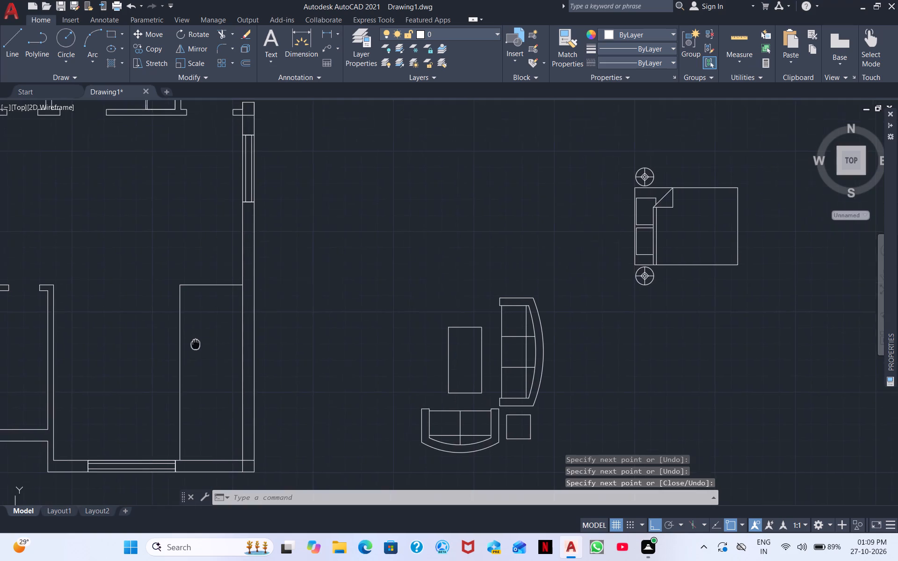
pyautogui.moveTo(196, 344); pyautogui.dragTo(211, 354, button='middle')
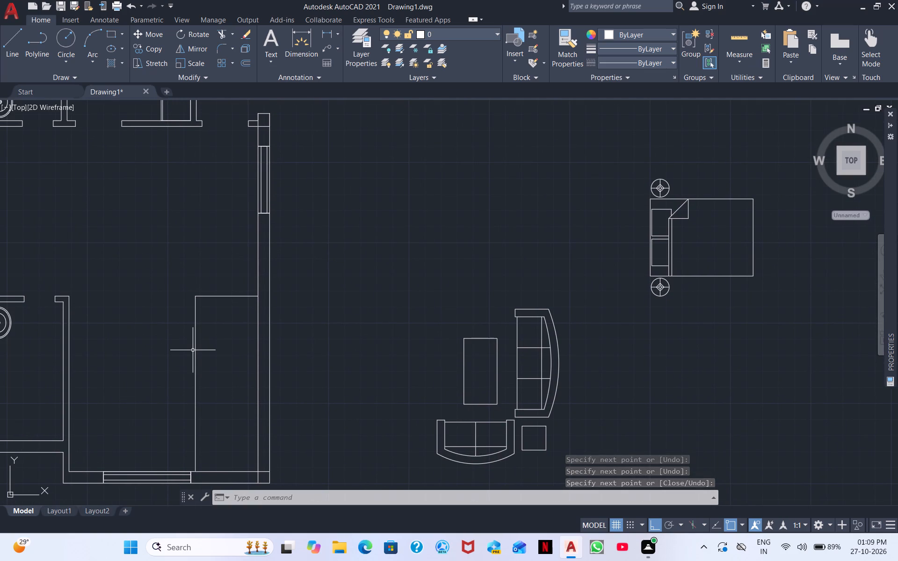
pyautogui.scroll(1, 174, 340)
pyautogui.rightClick(254, 339)
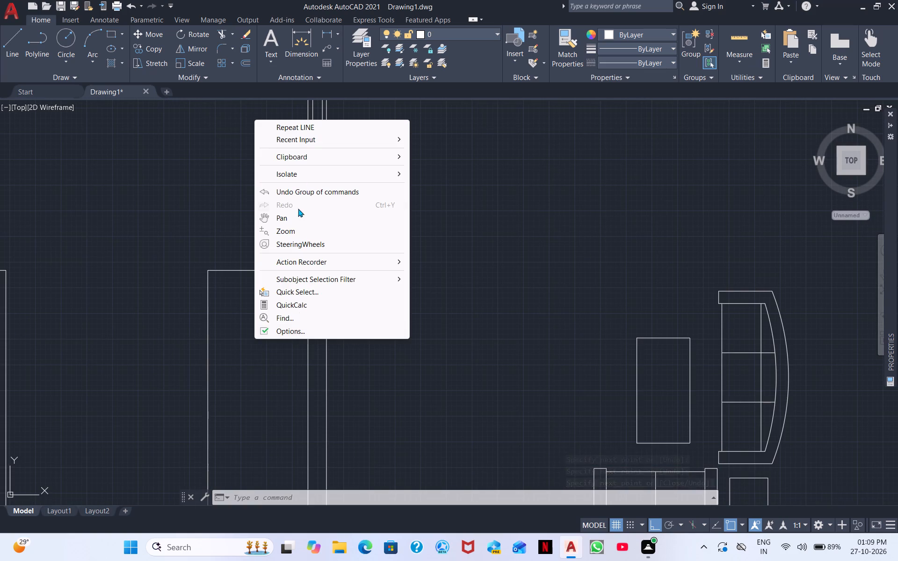
pyautogui.click(301, 128)
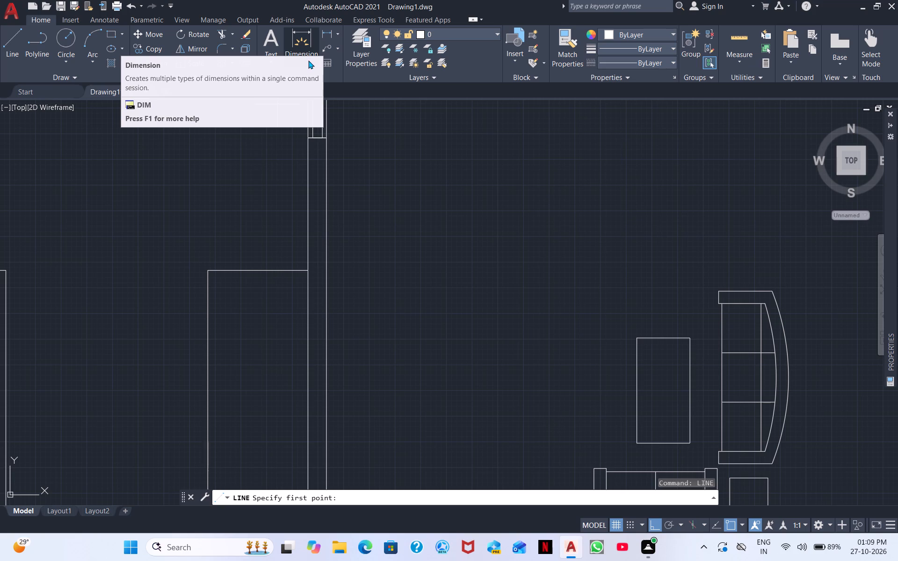
pyautogui.moveTo(302, 75); pyautogui.dragTo(264, 42, button='middle')
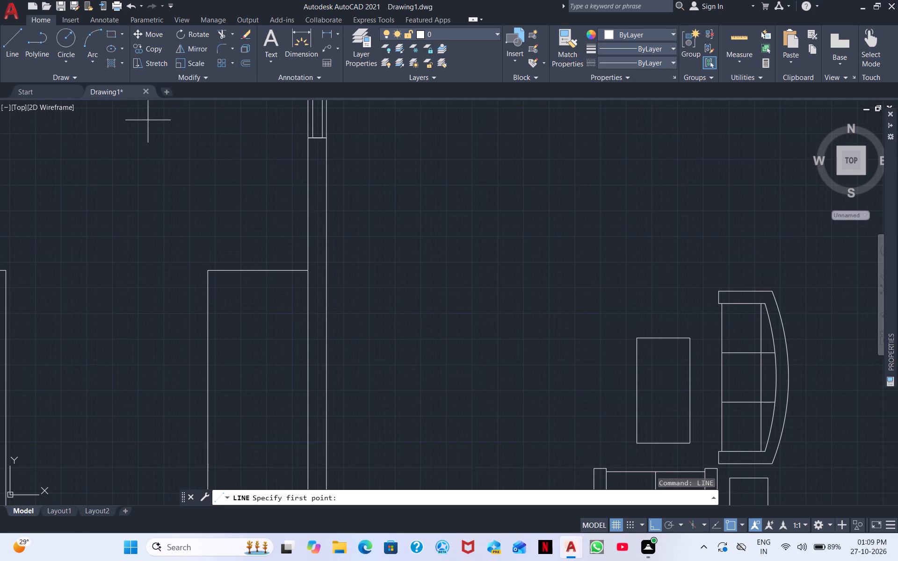
pyautogui.moveTo(271, 288); pyautogui.dragTo(262, 213, button='middle')
pyautogui.scroll(-1, 252, 248)
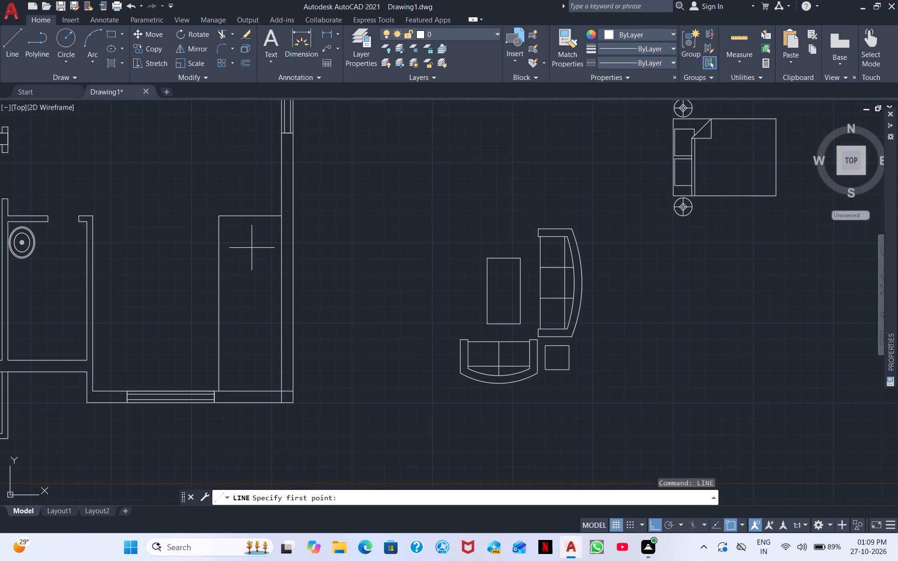
pyautogui.scroll(1, 243, 261)
pyautogui.scroll(-1, 245, 263)
pyautogui.scroll(1, 245, 266)
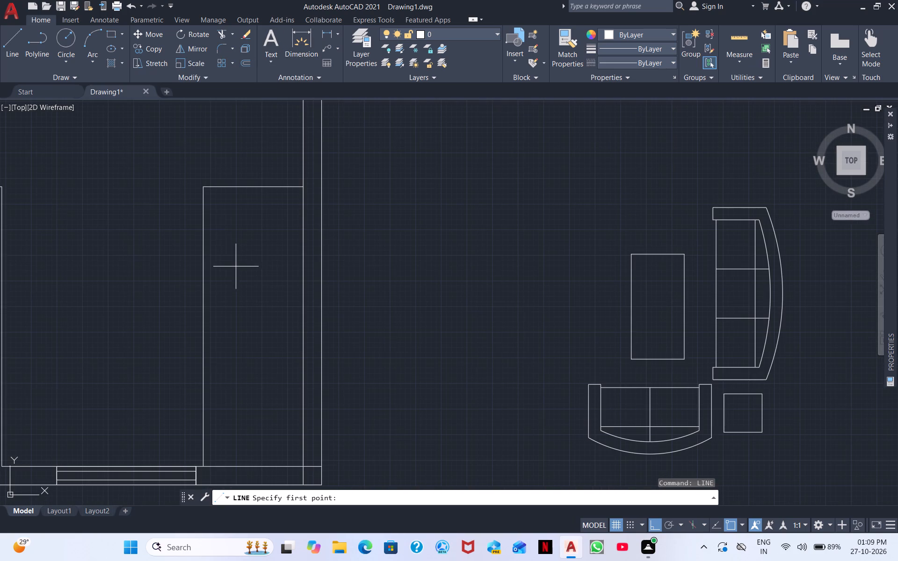
pyautogui.moveTo(229, 322); pyautogui.dragTo(210, 470, button='middle')
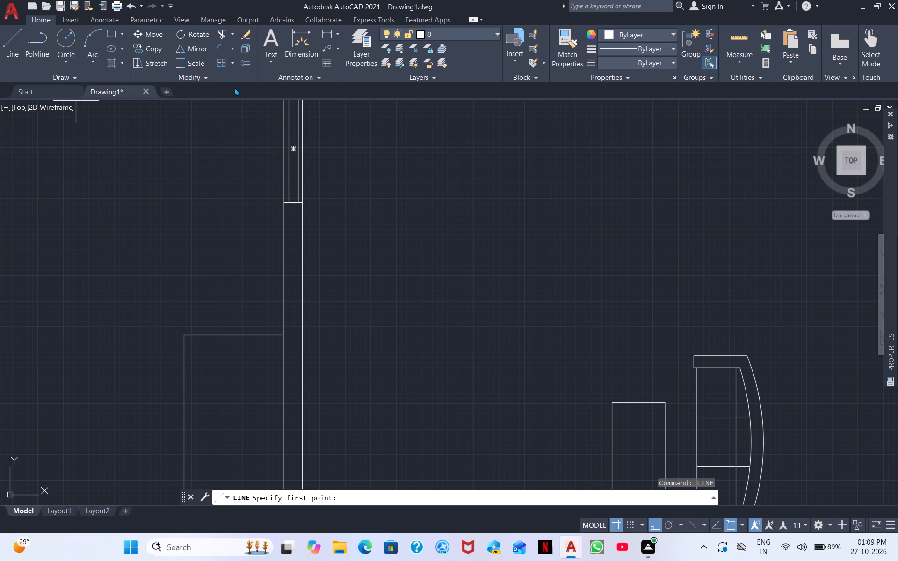
pyautogui.moveTo(329, 347); pyautogui.dragTo(337, 289, button='middle')
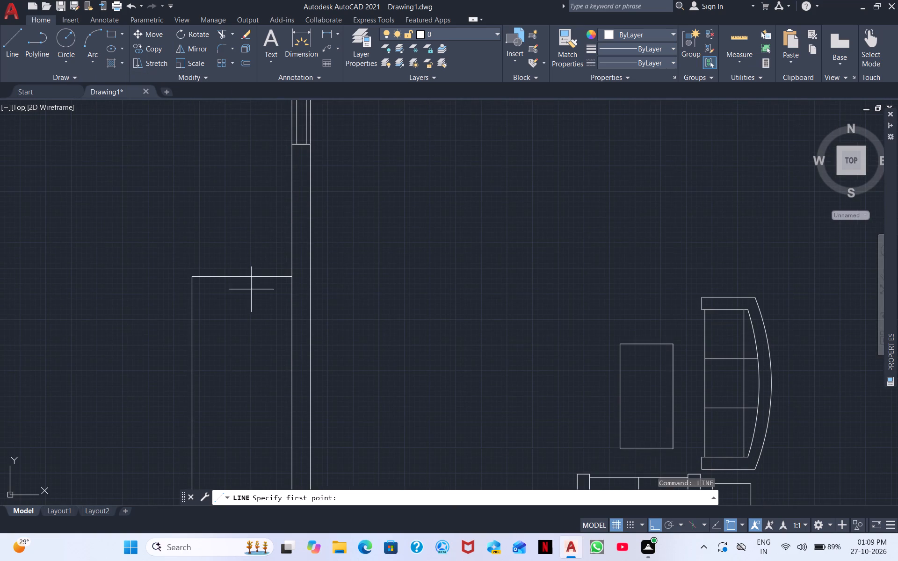
pyautogui.click(21, 30)
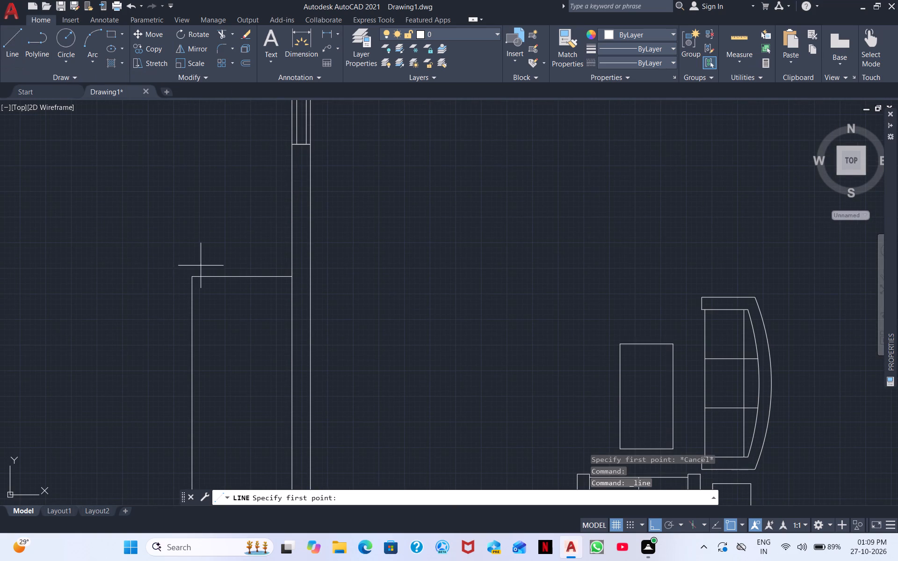
pyautogui.click(212, 278)
pyautogui.moveTo(206, 441); pyautogui.dragTo(211, 151, button='middle')
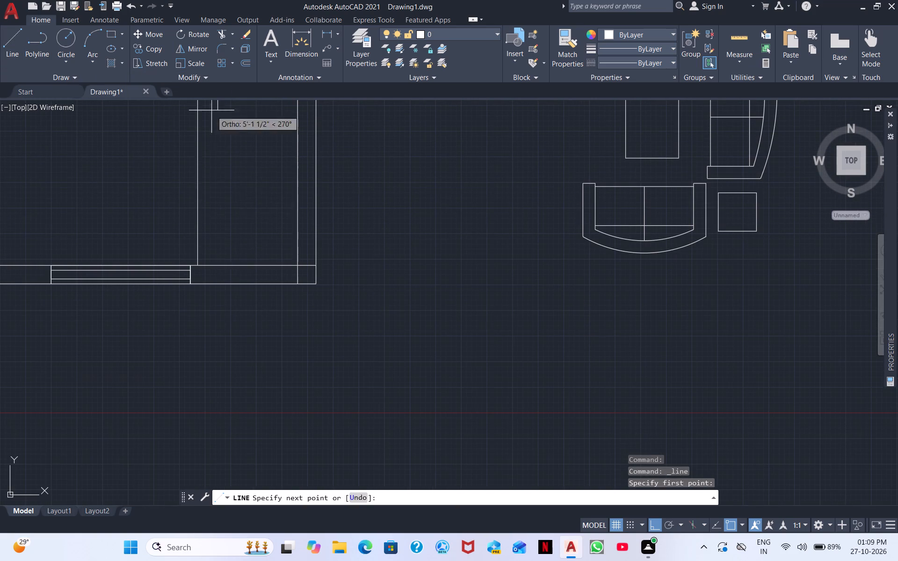
pyautogui.click(218, 266)
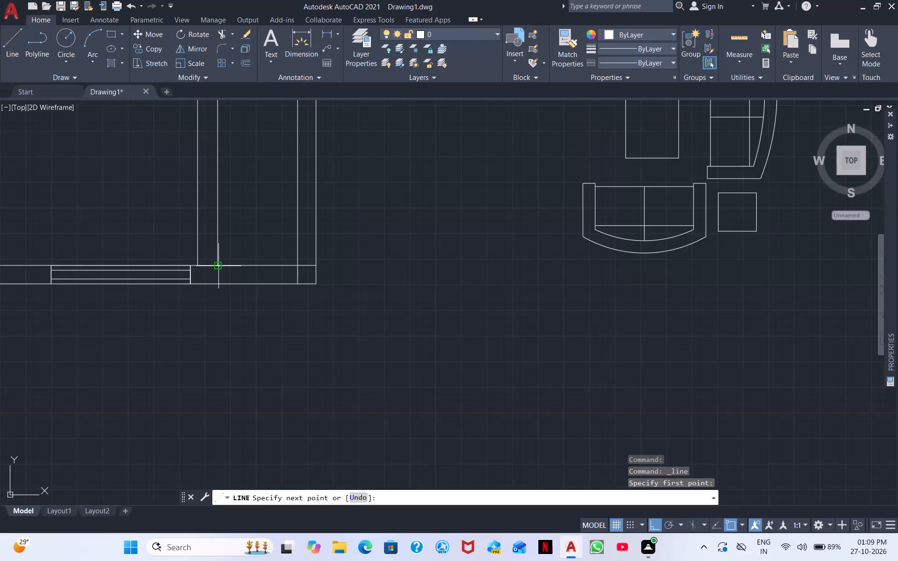
pyautogui.rightClick(244, 233)
pyautogui.click(268, 241)
# Scale the seating group down freehand to about two thirds of its size, based at the smaller sofa's top-left corner.
pyautogui.scroll(-2, 230, 220)
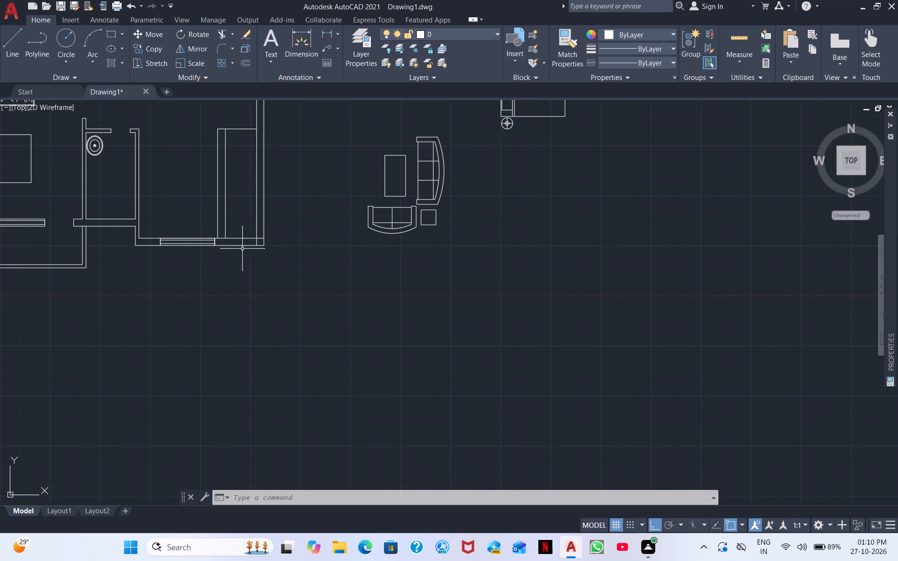
pyautogui.scroll(1, 260, 213)
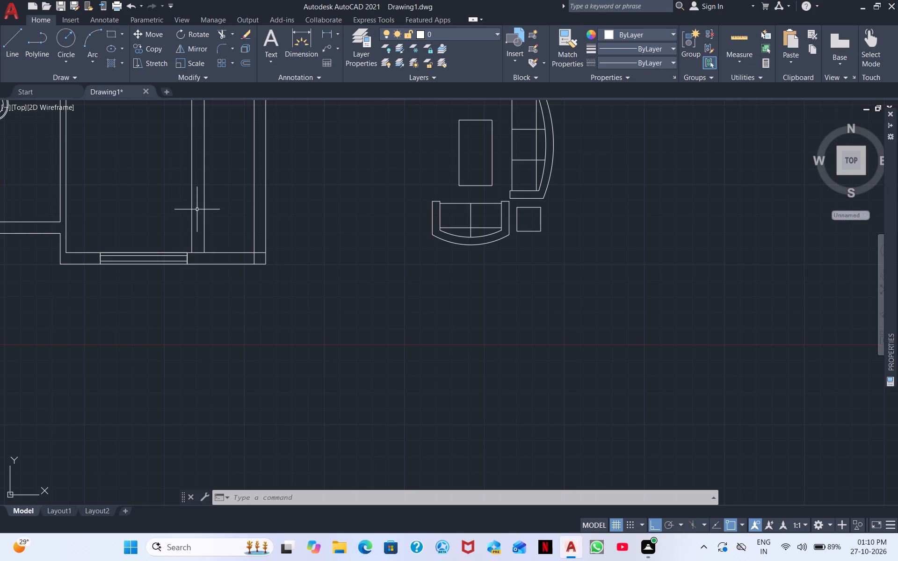
pyautogui.click(572, 264)
pyautogui.click(445, 138)
pyautogui.rightClick(406, 230)
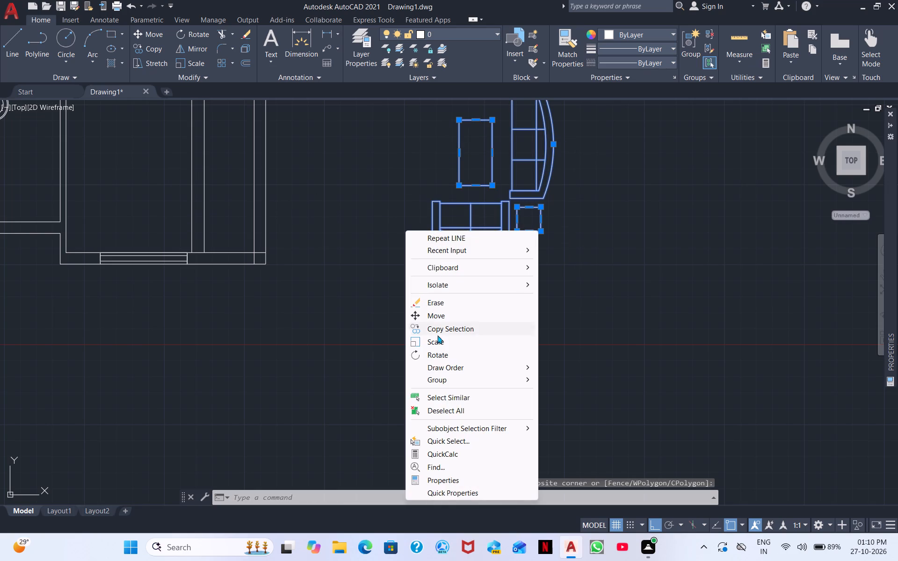
pyautogui.click(436, 342)
pyautogui.click(427, 203)
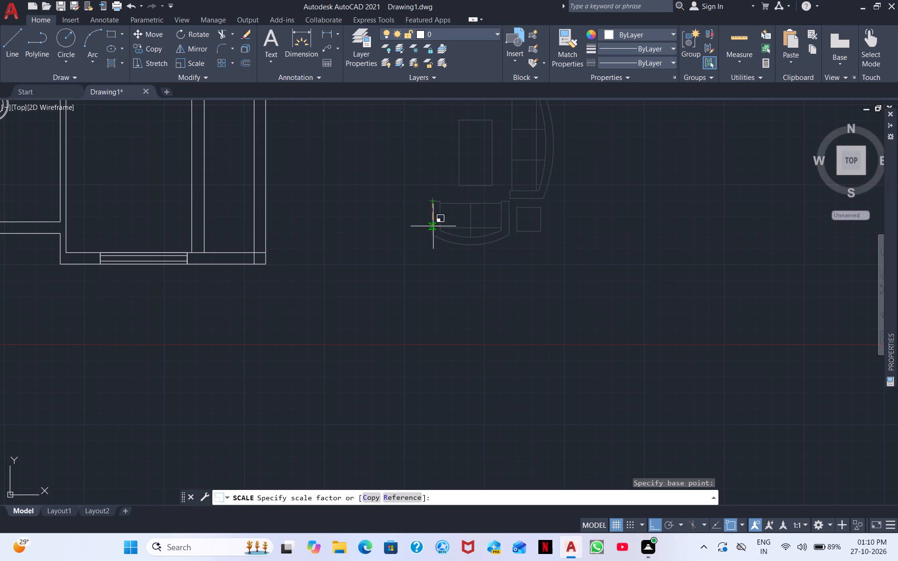
pyautogui.click(482, 252)
# Move the whole seating group about 21' left into the room, between the left wall and the new vertical lines.
pyautogui.click(522, 241)
pyautogui.click(423, 165)
pyautogui.rightClick(476, 194)
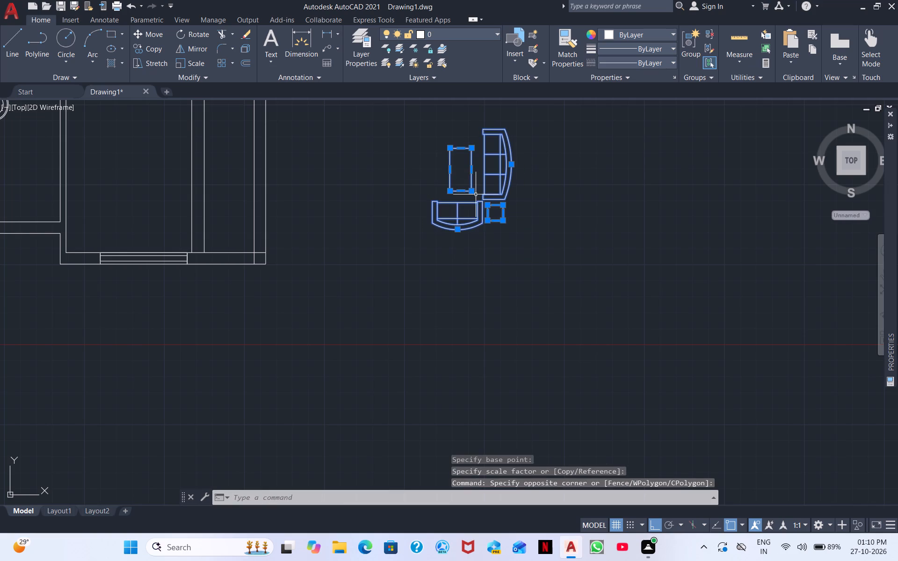
pyautogui.click(516, 276)
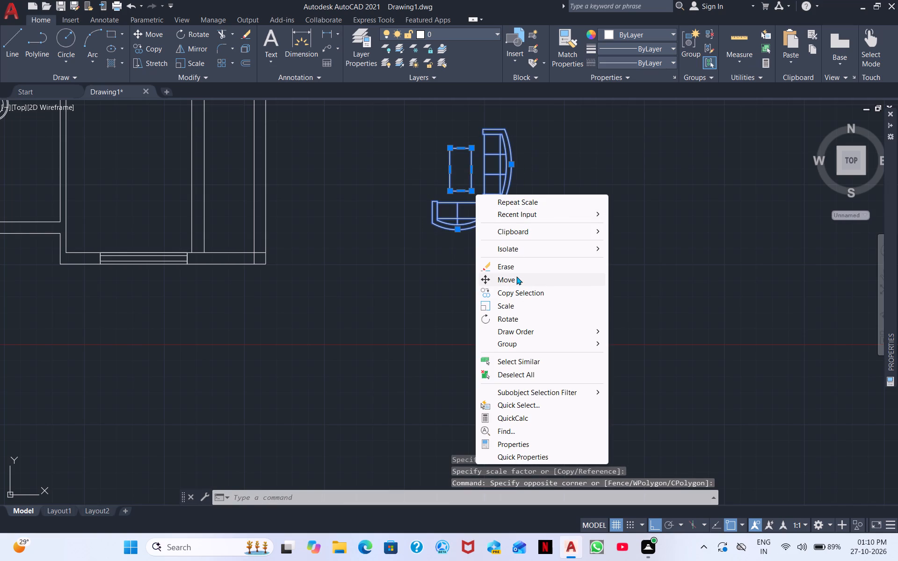
pyautogui.click(463, 172)
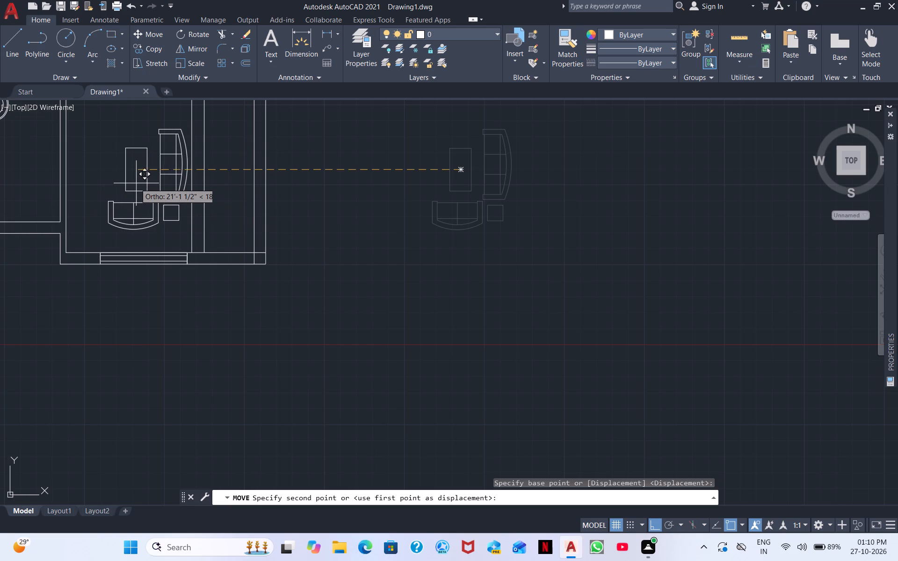
pyautogui.click(135, 183)
pyautogui.scroll(-1, 308, 229)
pyautogui.scroll(3, 308, 229)
pyautogui.moveTo(308, 229); pyautogui.dragTo(475, 325, button='middle')
pyautogui.scroll(-1, 484, 325)
pyautogui.moveTo(423, 285); pyautogui.dragTo(464, 331, button='middle')
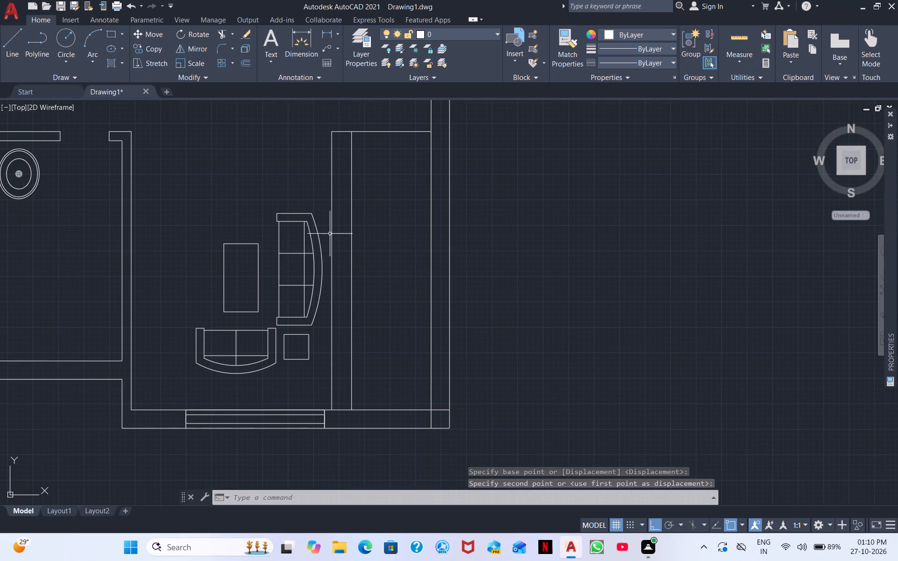
# Draw a horizontal line from the larger sofa's lower back corner across the partition lines to the right wall.
pyautogui.click(18, 46)
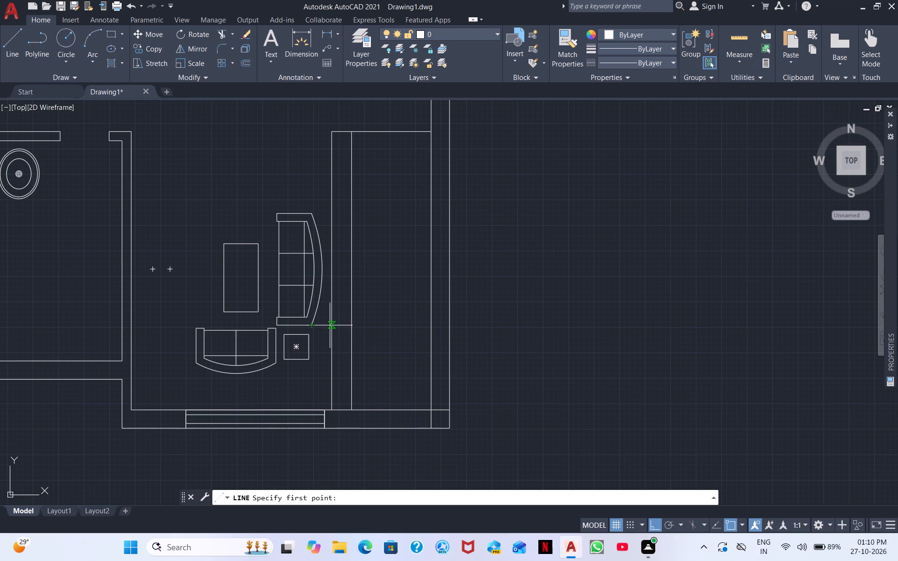
pyautogui.scroll(4, 310, 321)
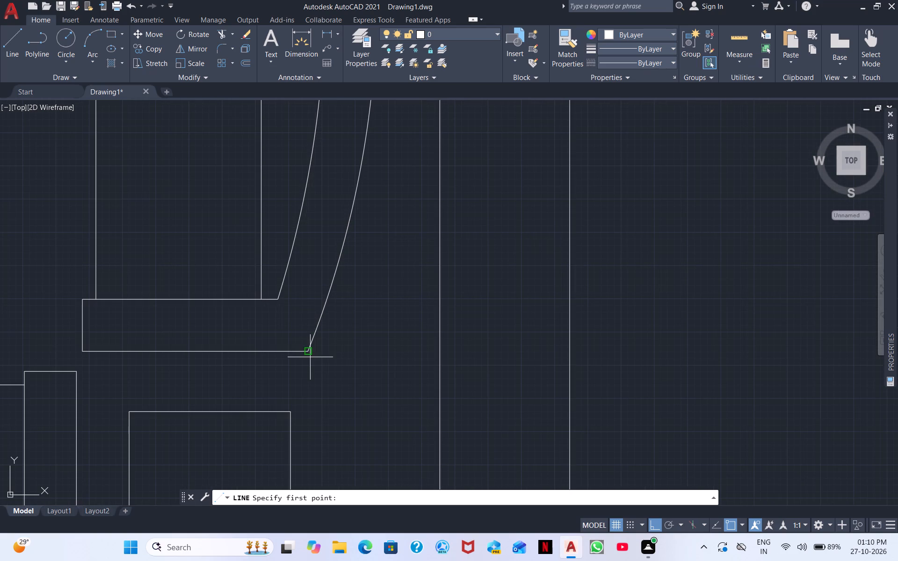
pyautogui.click(310, 352)
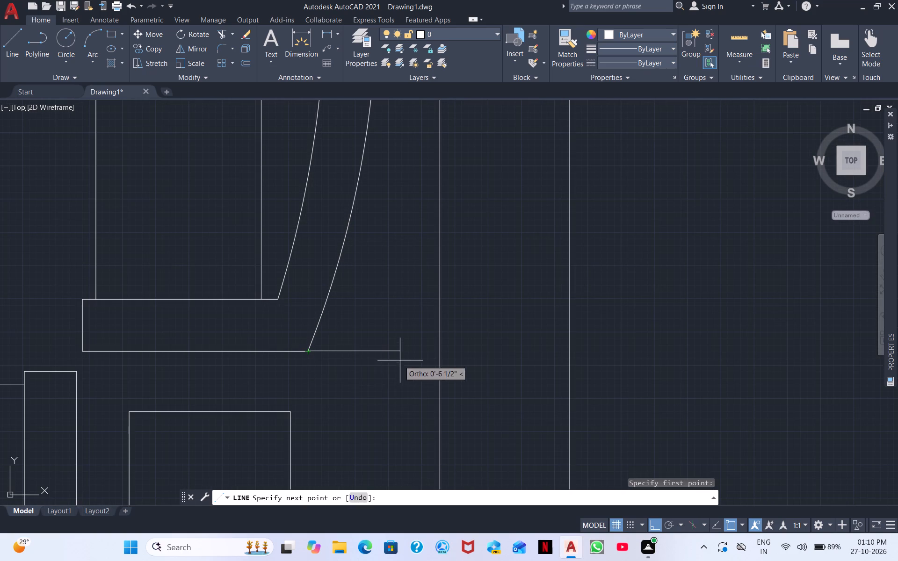
pyautogui.scroll(-4, 724, 373)
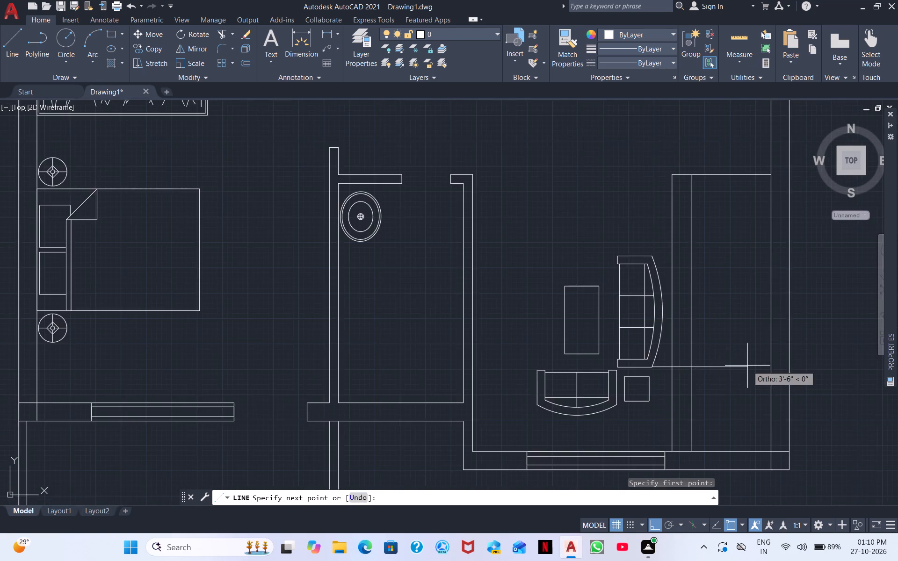
pyautogui.moveTo(747, 366); pyautogui.dragTo(382, 394, button='middle')
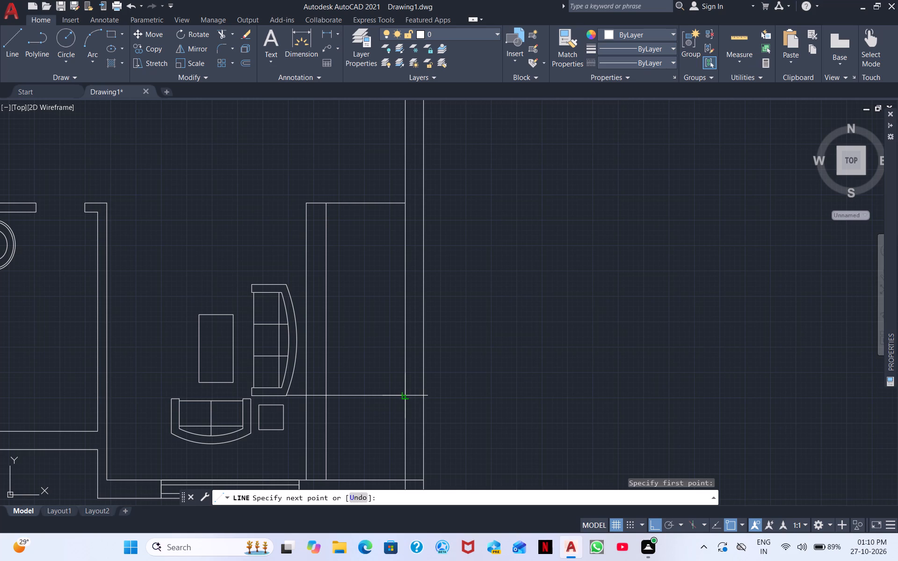
pyautogui.click(404, 393)
pyautogui.rightClick(374, 384)
pyautogui.click(401, 392)
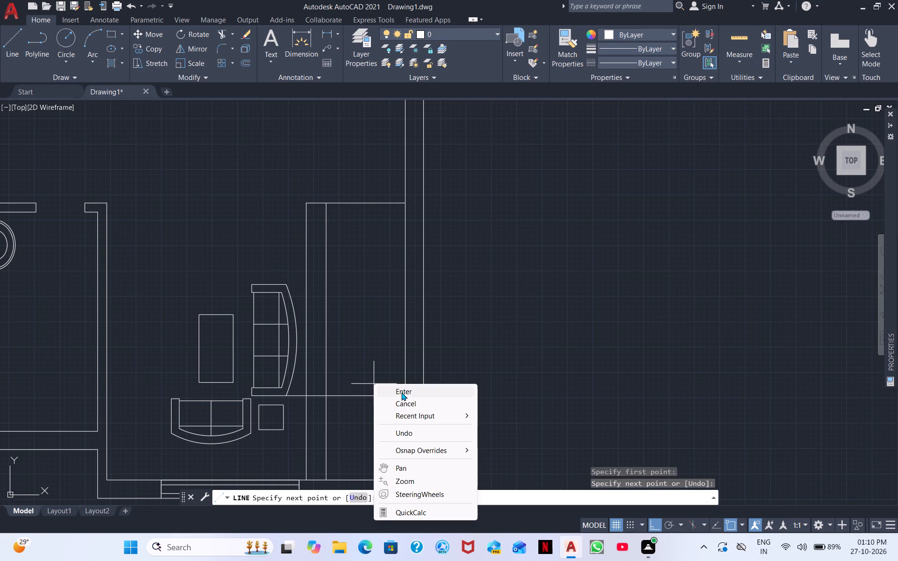
# Draw a matching line from the larger sofa's upper back corner across the partition lines to the right wall.
pyautogui.rightClick(352, 340)
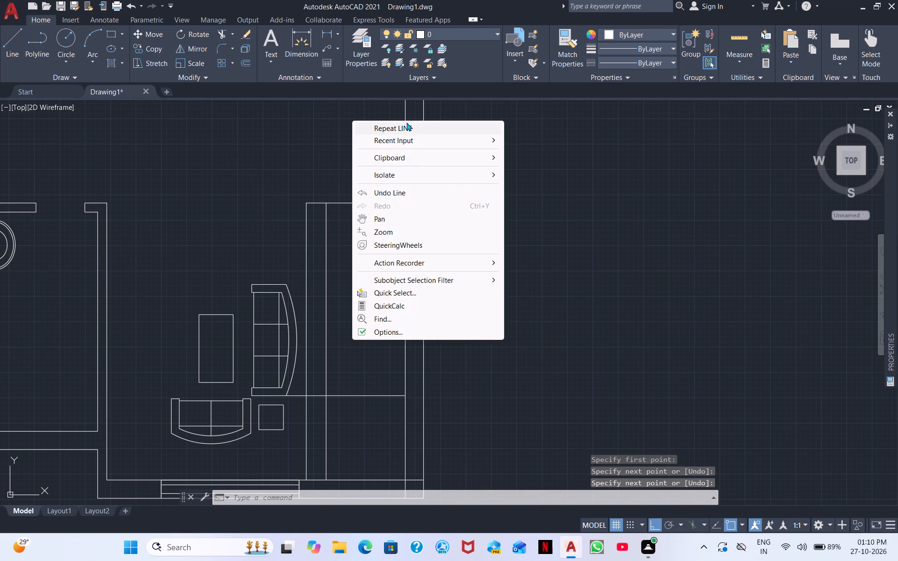
pyautogui.click(406, 122)
pyautogui.scroll(2, 284, 283)
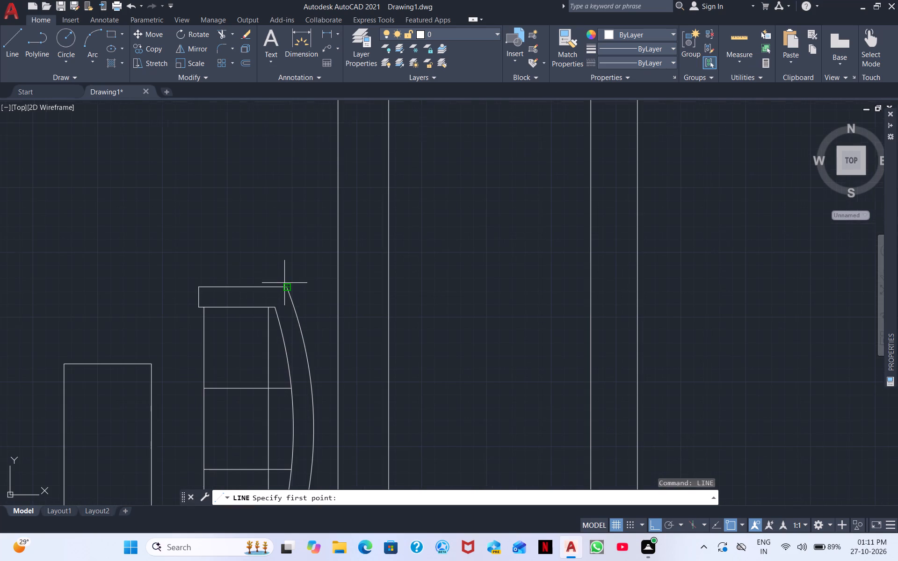
pyautogui.click(284, 283)
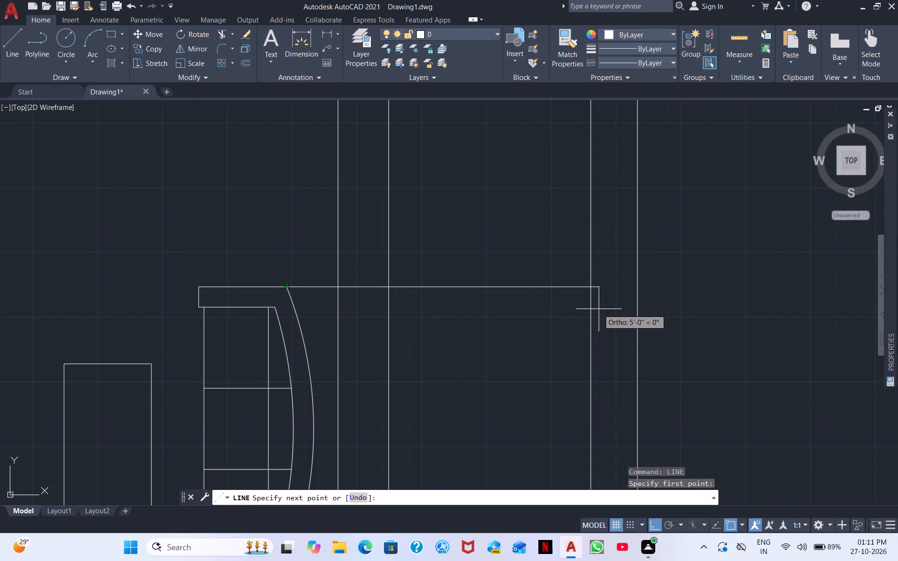
pyautogui.click(589, 291)
pyautogui.rightClick(488, 329)
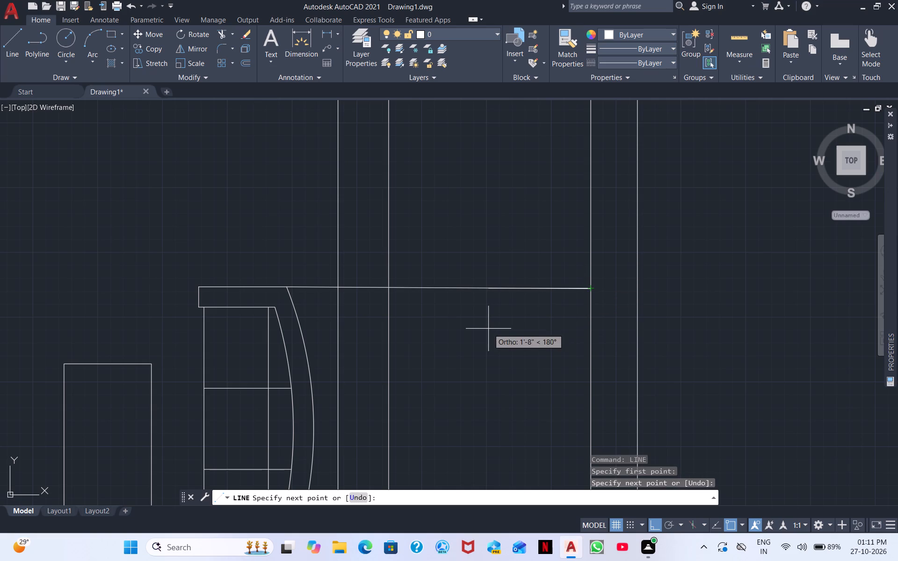
pyautogui.click(514, 331)
# Move both sofas, the center table and the small side table together a short distance left, clear of the horizontal lines.
pyautogui.scroll(-1, 496, 338)
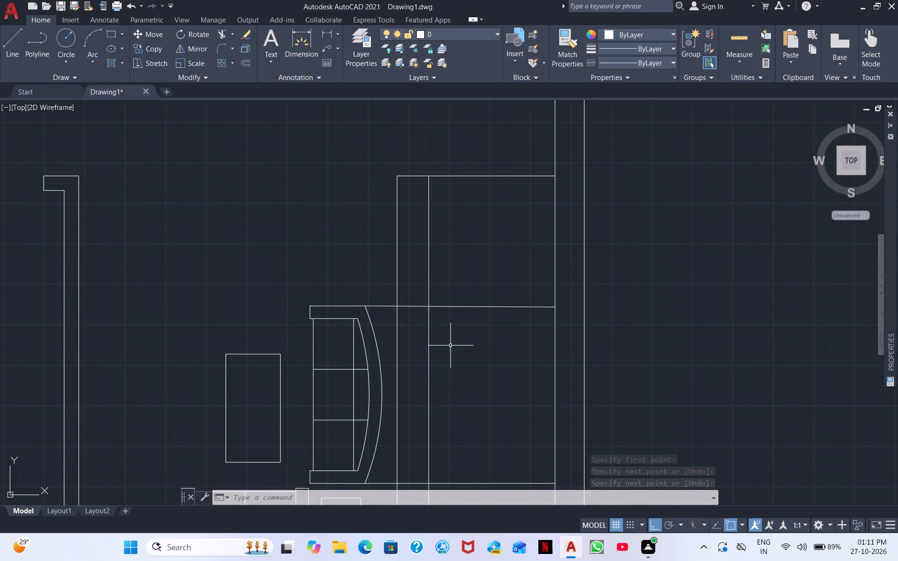
pyautogui.scroll(1, 450, 345)
pyautogui.moveTo(420, 360); pyautogui.dragTo(606, 221, button='middle')
pyautogui.scroll(-1, 513, 386)
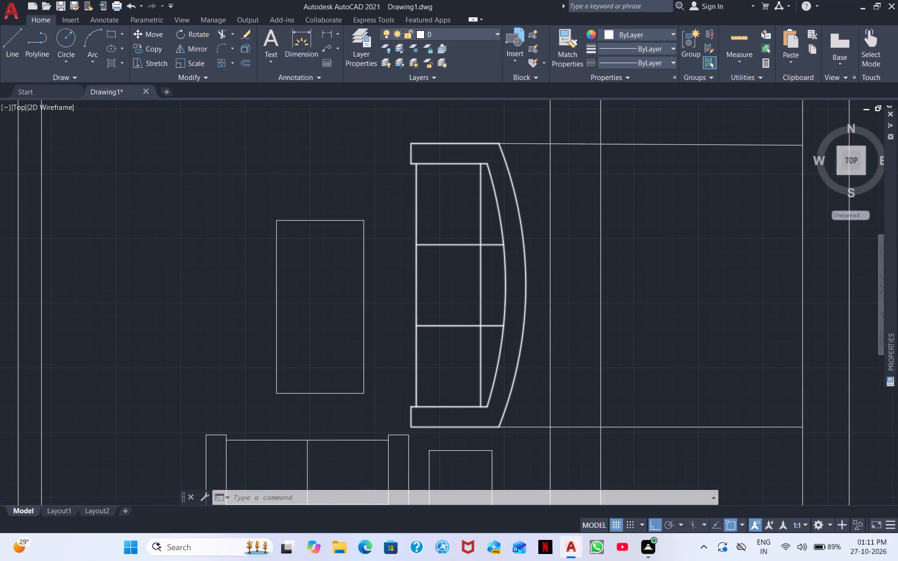
pyautogui.scroll(-1, 513, 386)
pyautogui.moveTo(496, 455); pyautogui.dragTo(494, 450)
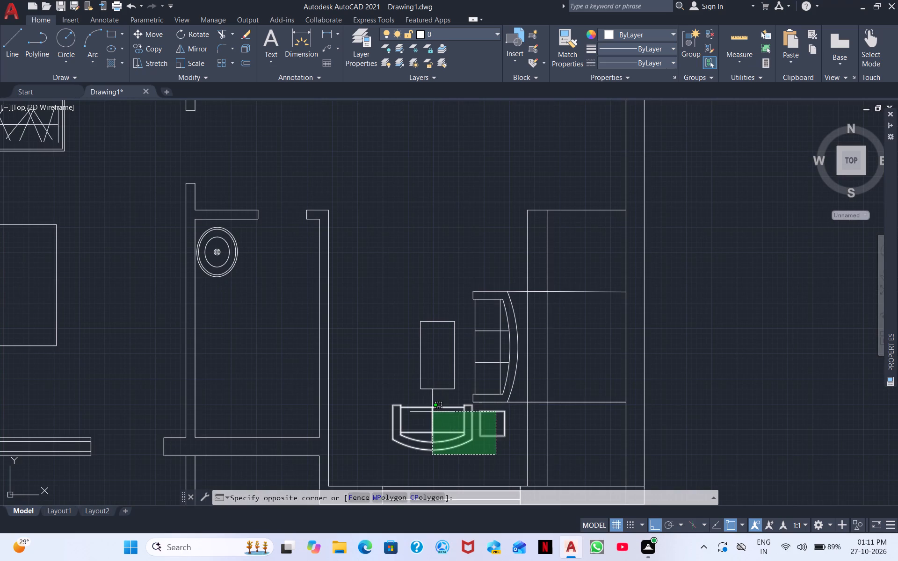
pyautogui.click(432, 412)
pyautogui.moveTo(484, 380); pyautogui.dragTo(444, 357)
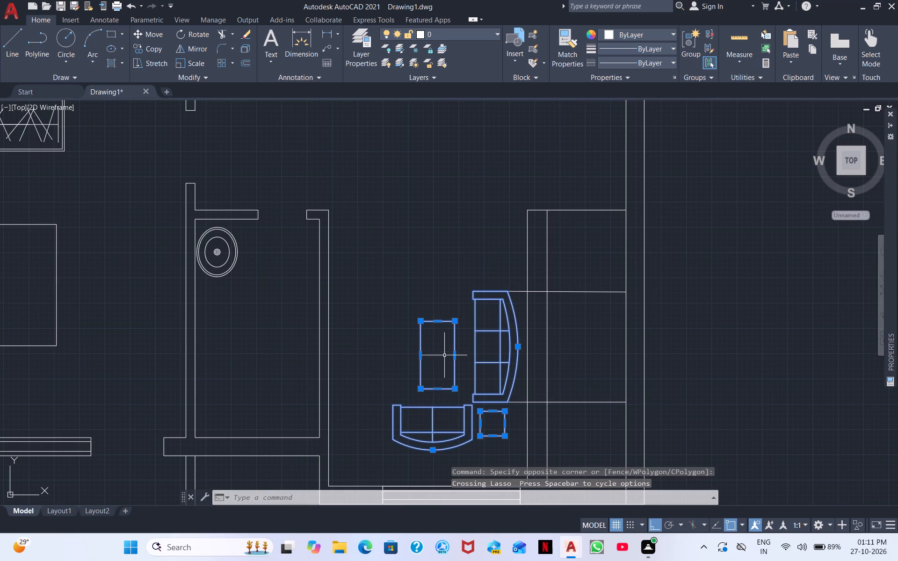
pyautogui.rightClick(469, 348)
pyautogui.click(500, 164)
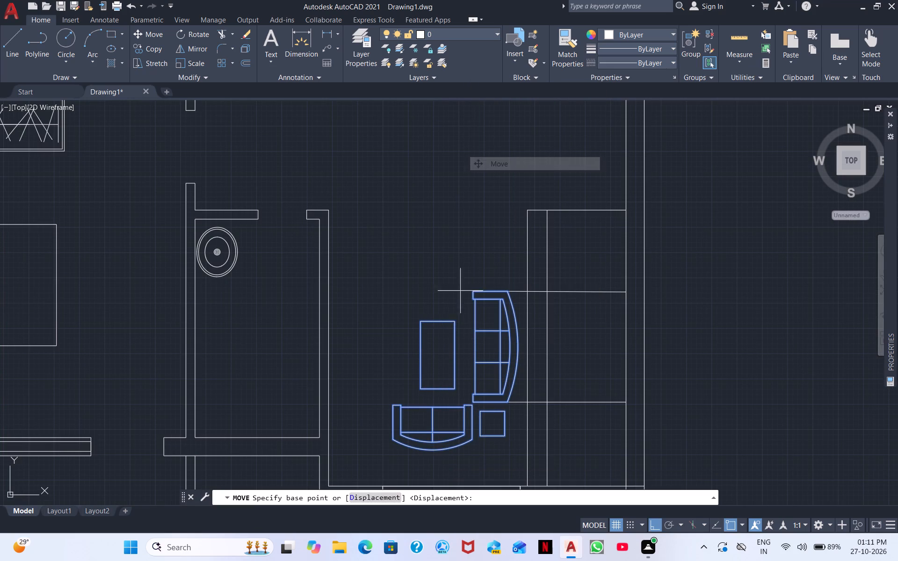
pyautogui.click(437, 352)
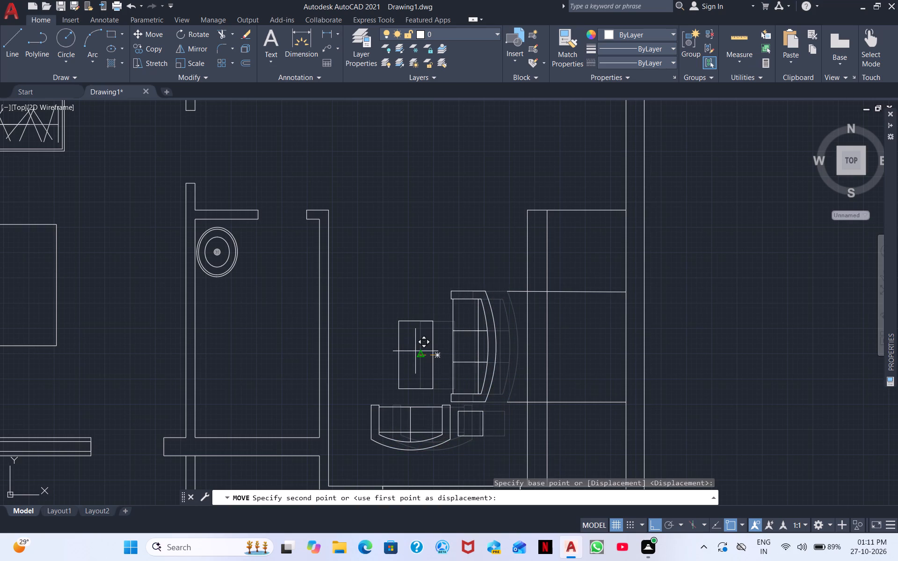
pyautogui.click(413, 352)
# Draw a vertical line from the upper horizontal line's left end down to the lower horizontal line.
pyautogui.scroll(-1, 469, 352)
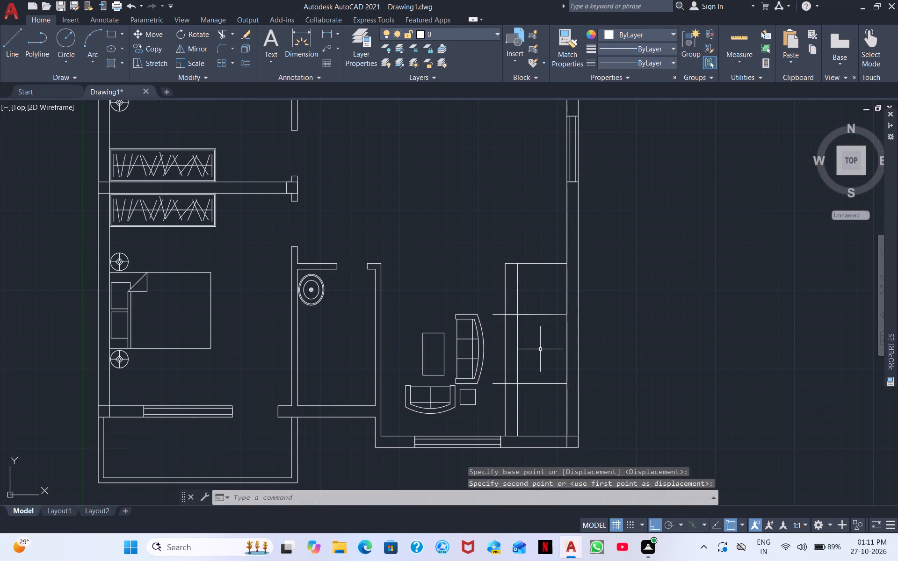
pyautogui.click(10, 48)
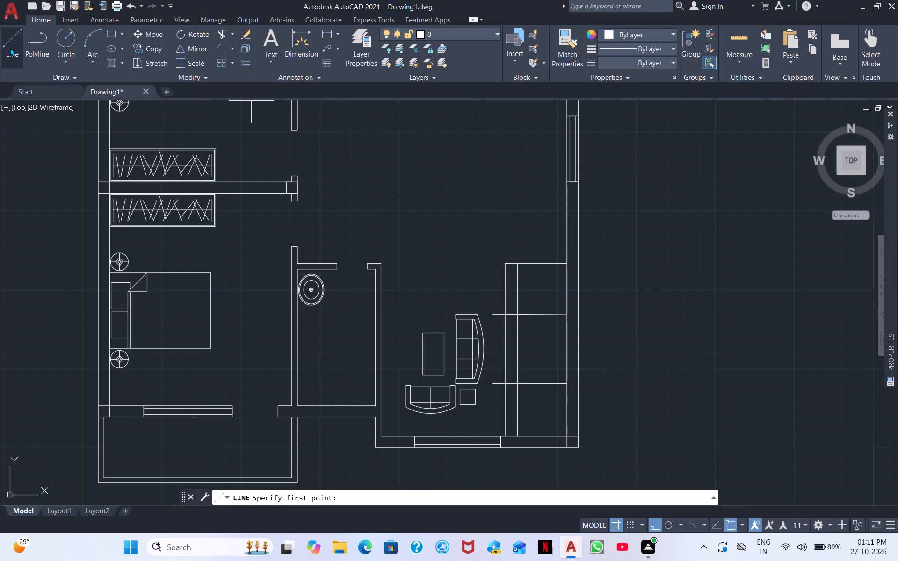
pyautogui.scroll(3, 501, 328)
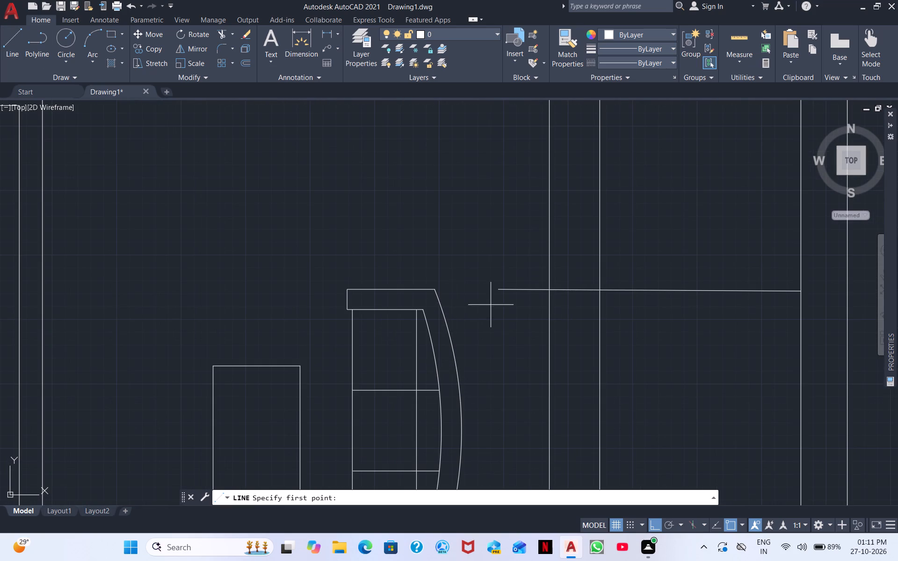
pyautogui.click(504, 291)
pyautogui.scroll(-1, 518, 360)
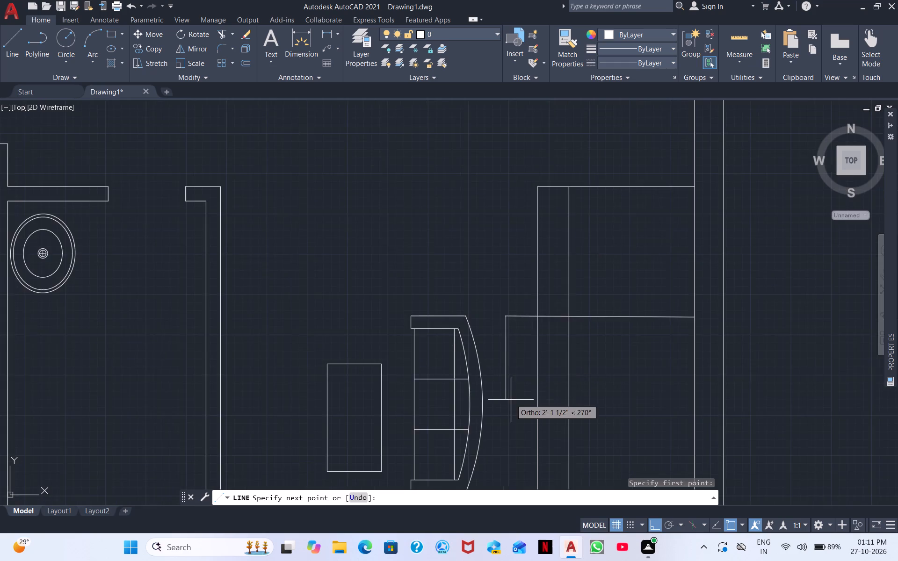
pyautogui.scroll(-1, 511, 400)
pyautogui.moveTo(514, 416); pyautogui.dragTo(507, 372, button='middle')
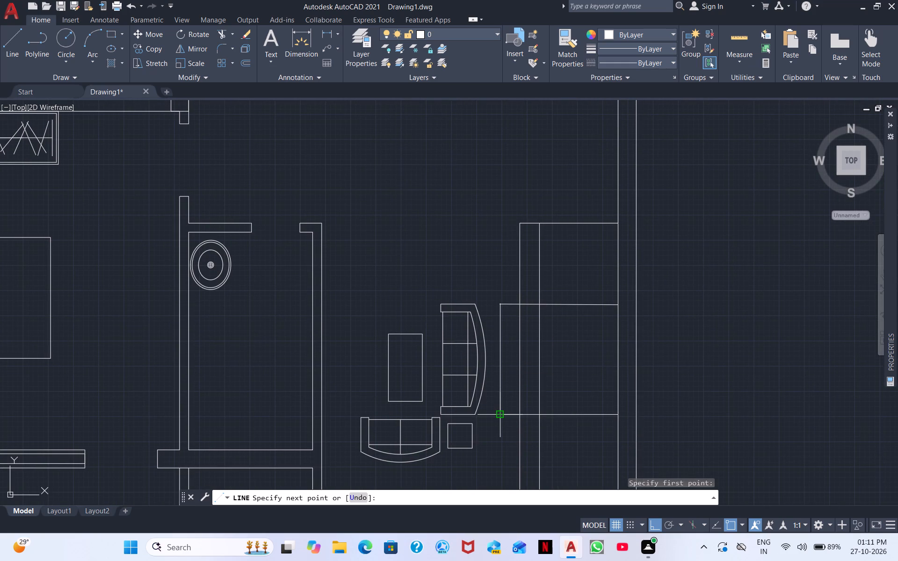
pyautogui.click(501, 416)
pyautogui.rightClick(505, 408)
pyautogui.click(538, 291)
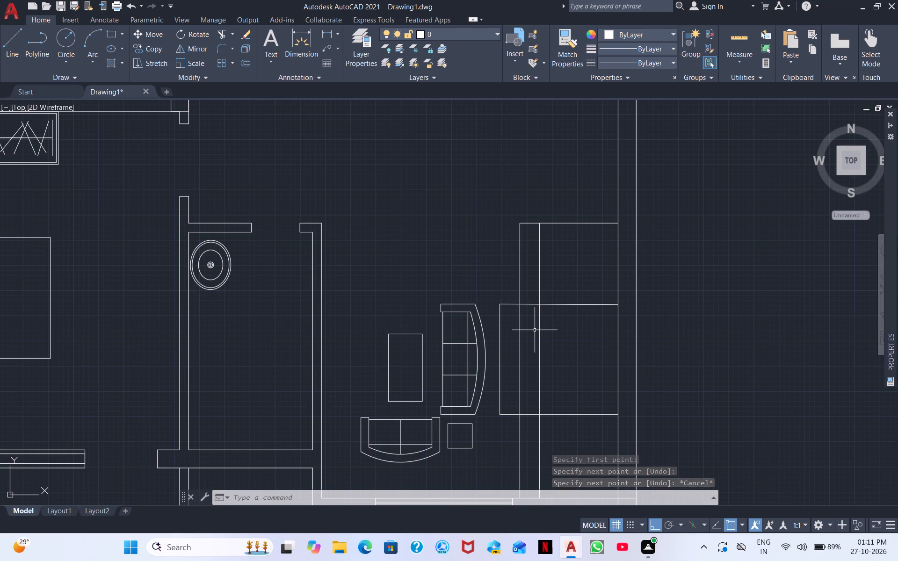
# Move the short vertical line right along the horizontal lines to just left of the partition's outer line.
pyautogui.scroll(2, 535, 330)
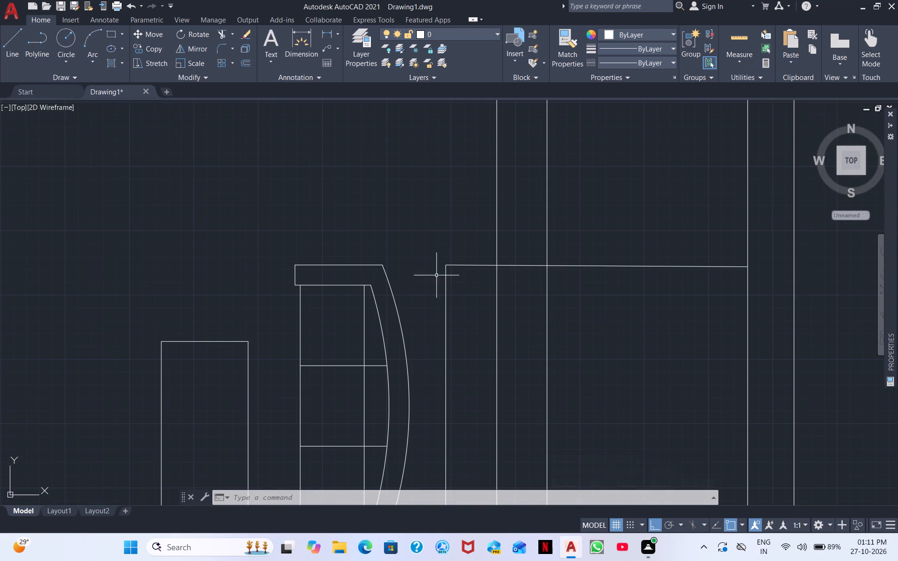
pyautogui.click(445, 294)
pyautogui.rightClick(457, 309)
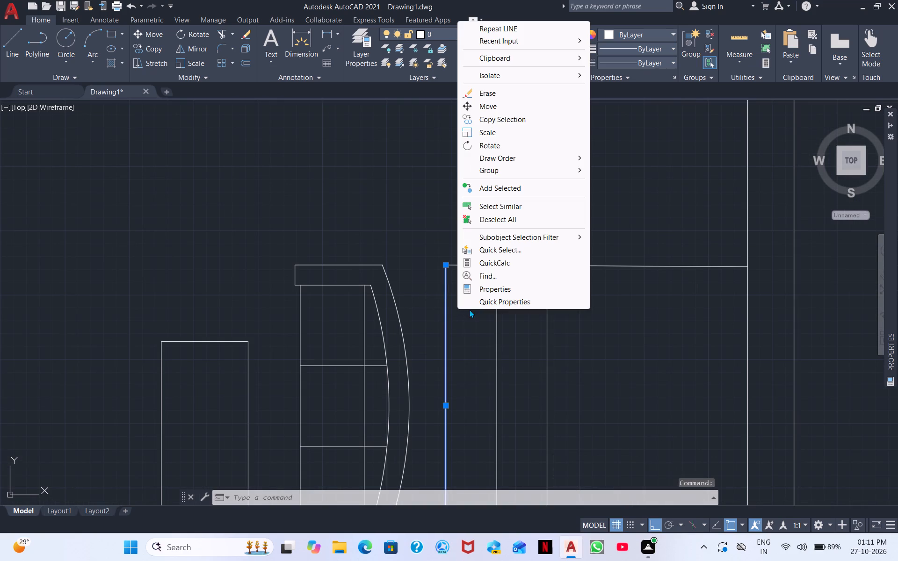
pyautogui.click(499, 104)
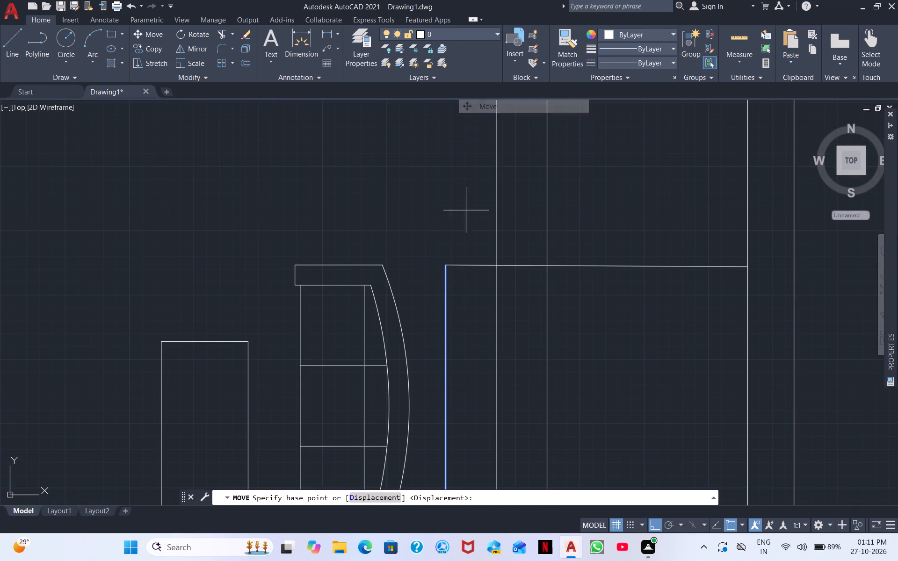
pyautogui.scroll(3, 437, 270)
pyautogui.click(469, 252)
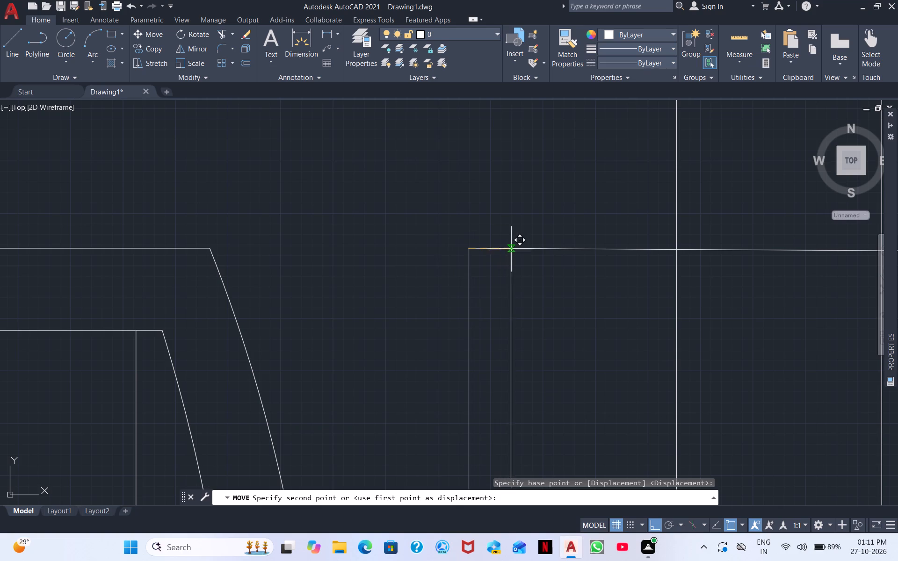
pyautogui.click(585, 250)
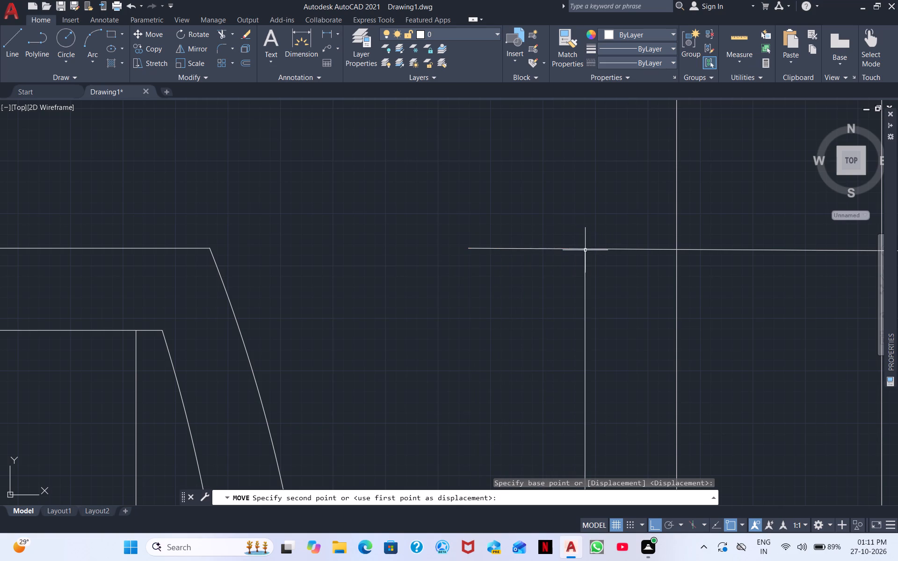
pyautogui.scroll(-3, 580, 274)
pyautogui.scroll(1, 601, 315)
pyautogui.moveTo(601, 308); pyautogui.dragTo(545, 144, button='middle')
pyautogui.scroll(-1, 544, 142)
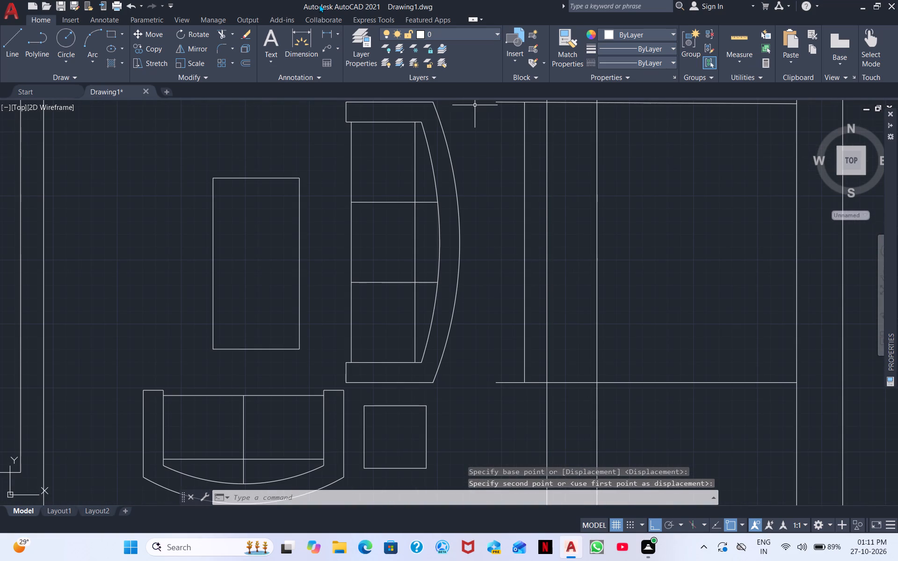
# Trim the ends of both horizontal lines that overhang left of the short vertical line.
pyautogui.click(220, 36)
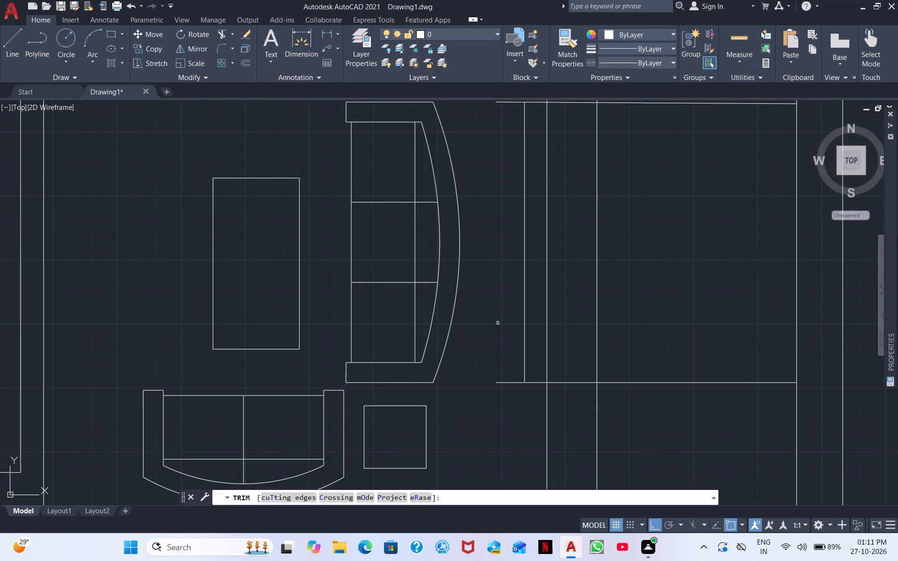
pyautogui.click(513, 381)
pyautogui.scroll(-1, 490, 321)
pyautogui.moveTo(490, 321); pyautogui.dragTo(449, 474, button='middle')
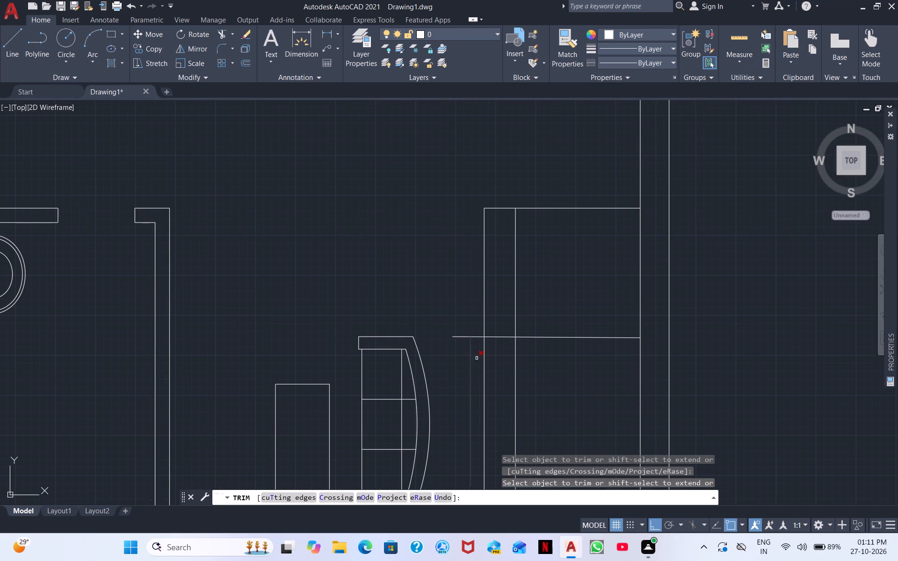
pyautogui.click(463, 336)
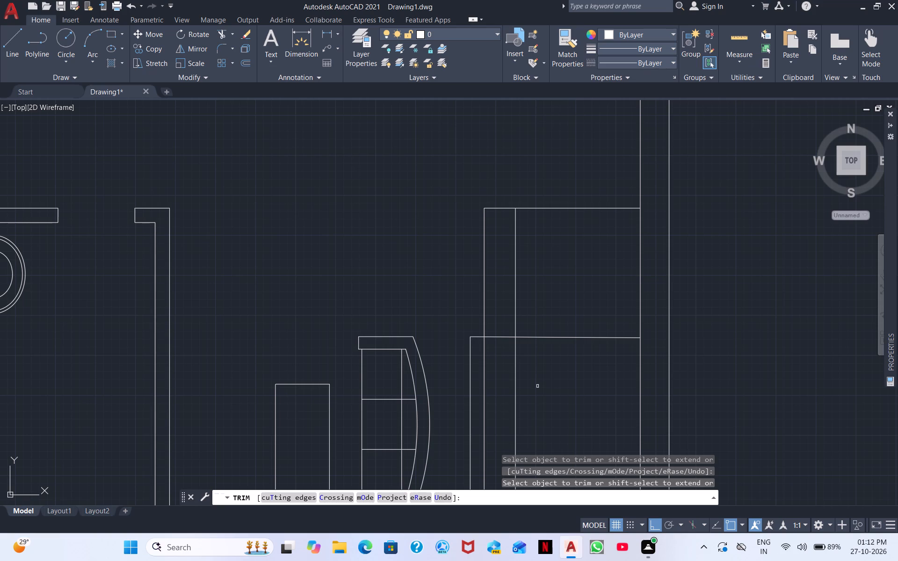
pyautogui.rightClick(555, 388)
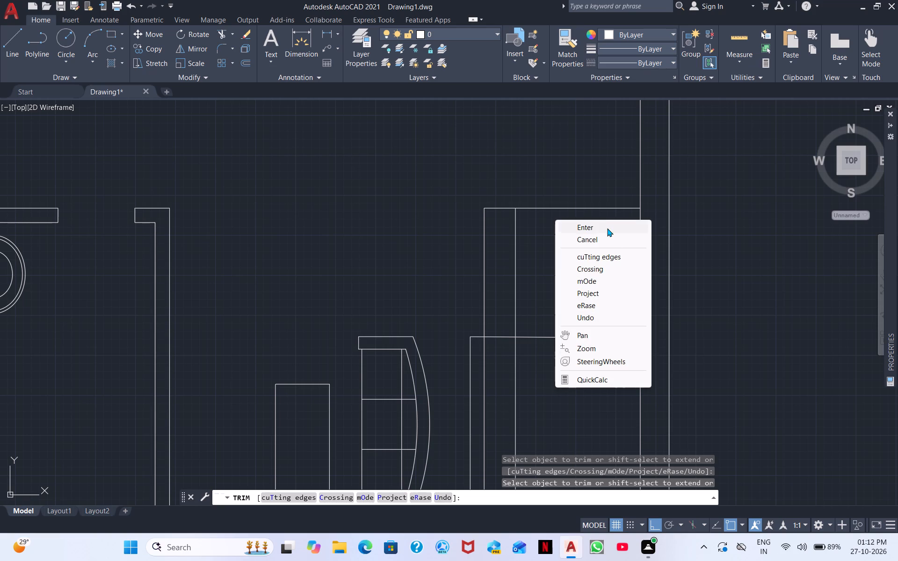
pyautogui.click(604, 223)
# Draw a narrow three-sided outline inward from the partition's outer line, spanning between the projecting section's upper and lower horizontal lines.
pyautogui.rightClick(571, 382)
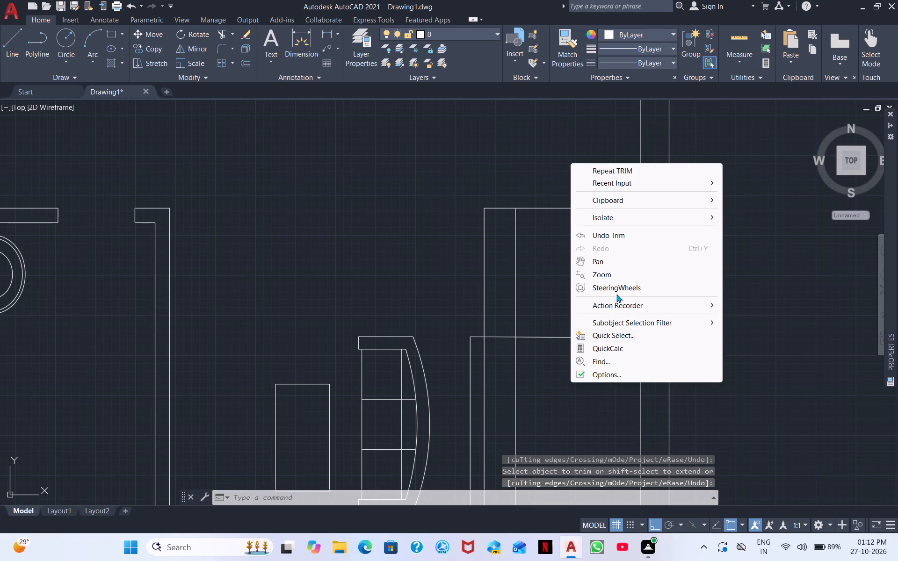
pyautogui.click(630, 178)
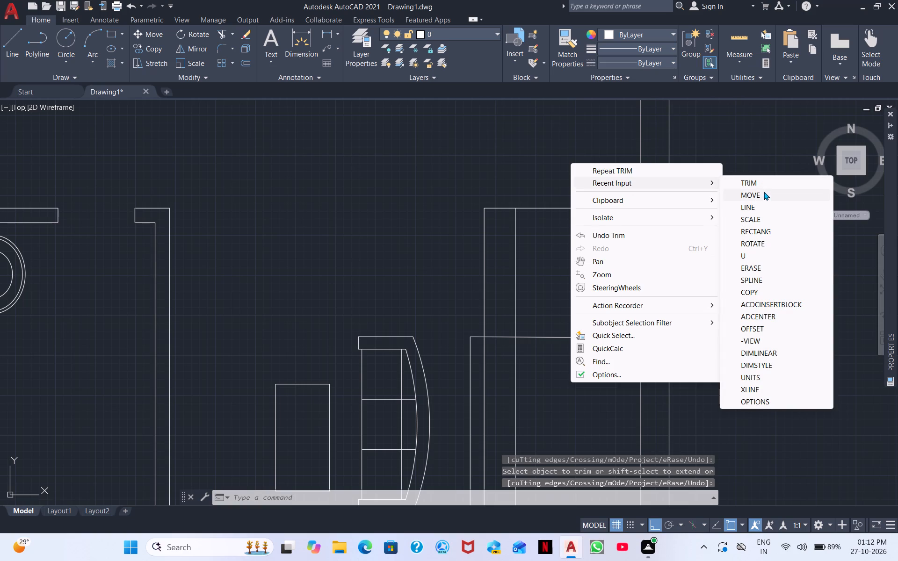
pyautogui.click(762, 208)
pyautogui.moveTo(560, 424); pyautogui.dragTo(541, 335, button='middle')
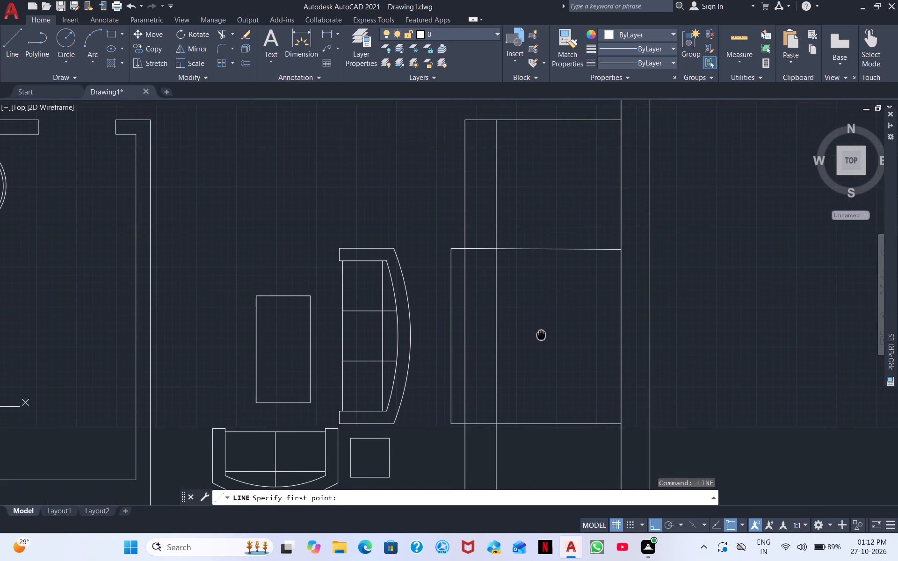
pyautogui.moveTo(541, 335); pyautogui.dragTo(541, 332, button='middle')
pyautogui.scroll(1, 508, 342)
pyautogui.moveTo(506, 339); pyautogui.dragTo(577, 445, button='middle')
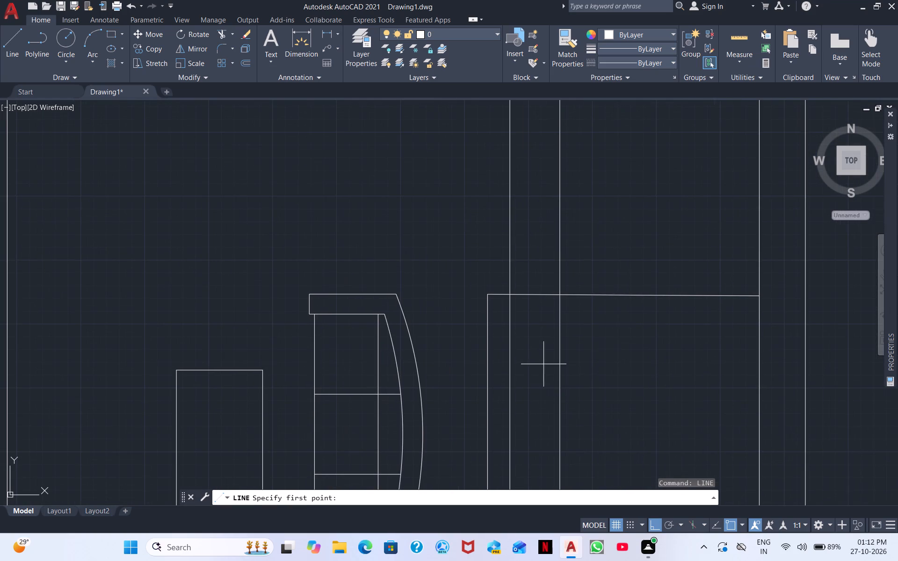
pyautogui.scroll(1, 543, 364)
pyautogui.click(491, 299)
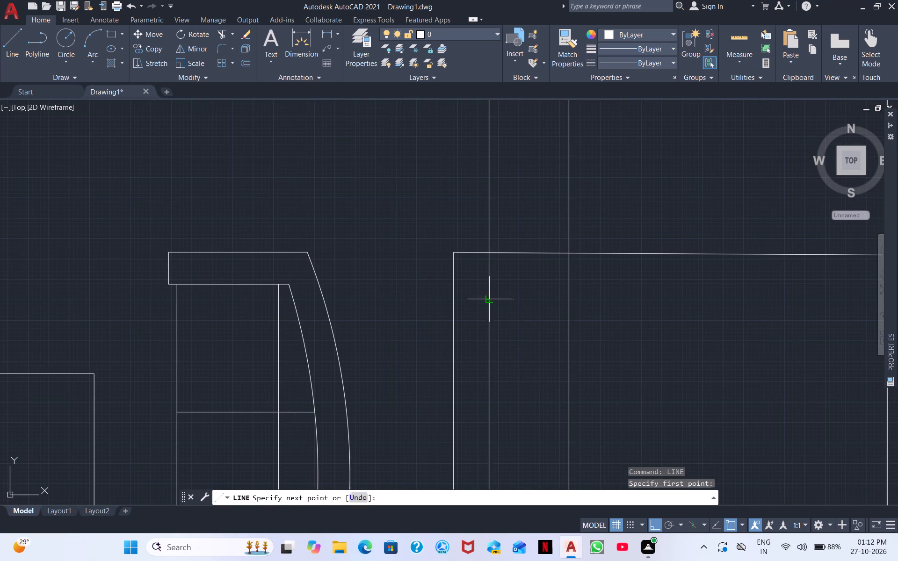
pyautogui.click(536, 303)
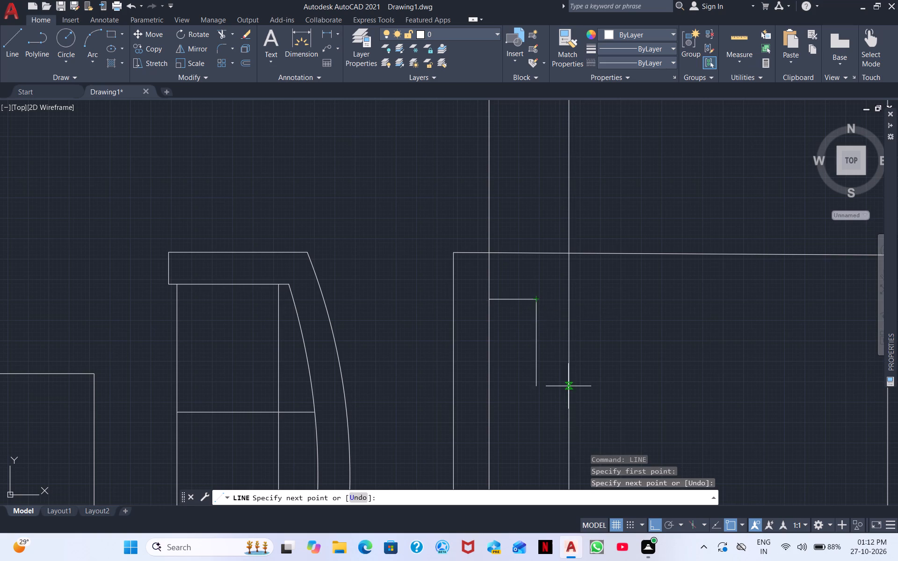
pyautogui.scroll(-3, 568, 386)
pyautogui.moveTo(545, 401); pyautogui.dragTo(537, 290, button='middle')
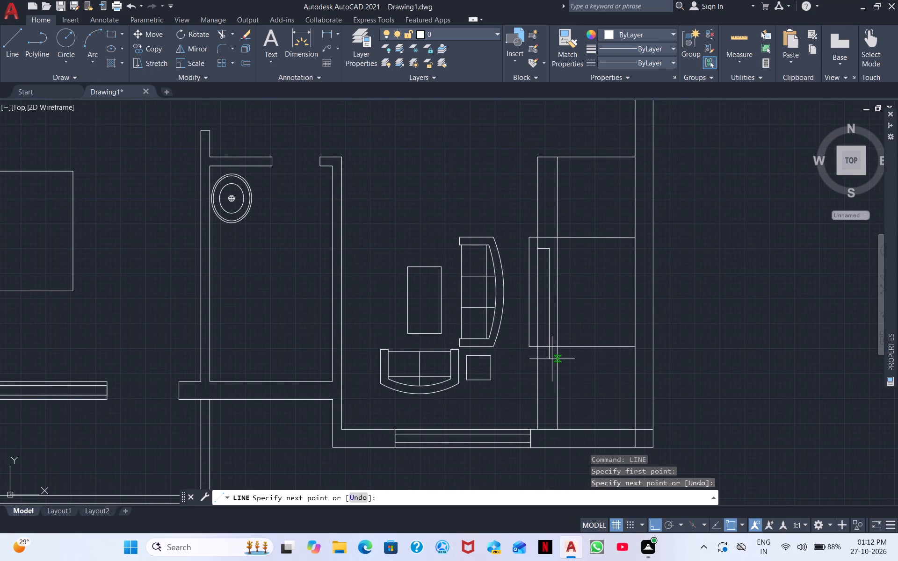
pyautogui.scroll(3, 550, 333)
pyautogui.click(541, 359)
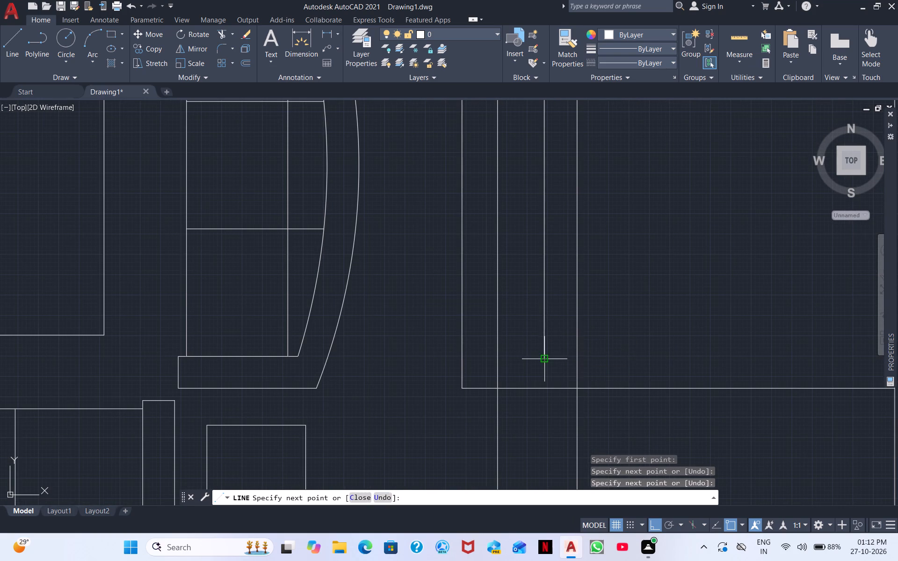
pyautogui.click(499, 358)
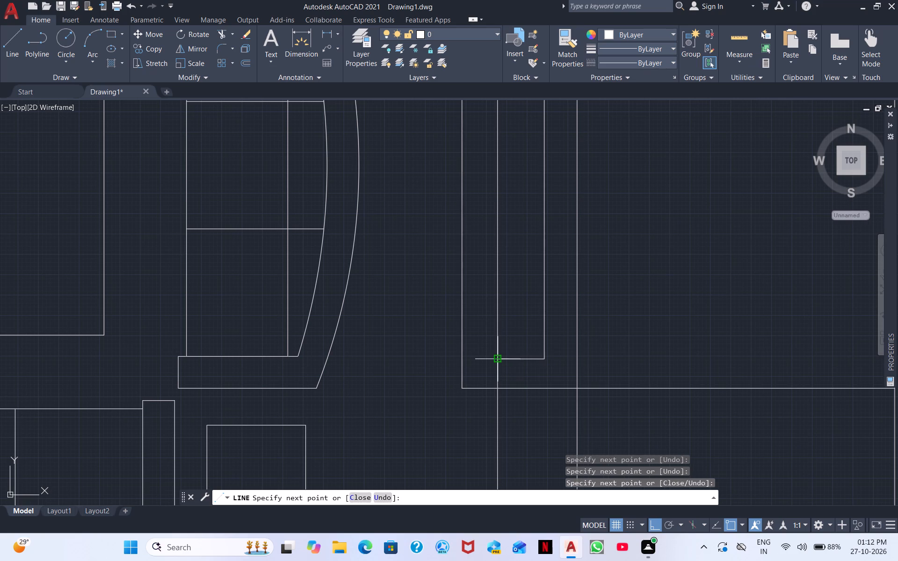
pyautogui.rightClick(505, 348)
pyautogui.click(525, 352)
# Draw a horizontal line from the partition's inner line to the room's right wall, a short distance below the projecting section's upper line.
pyautogui.scroll(-1, 531, 336)
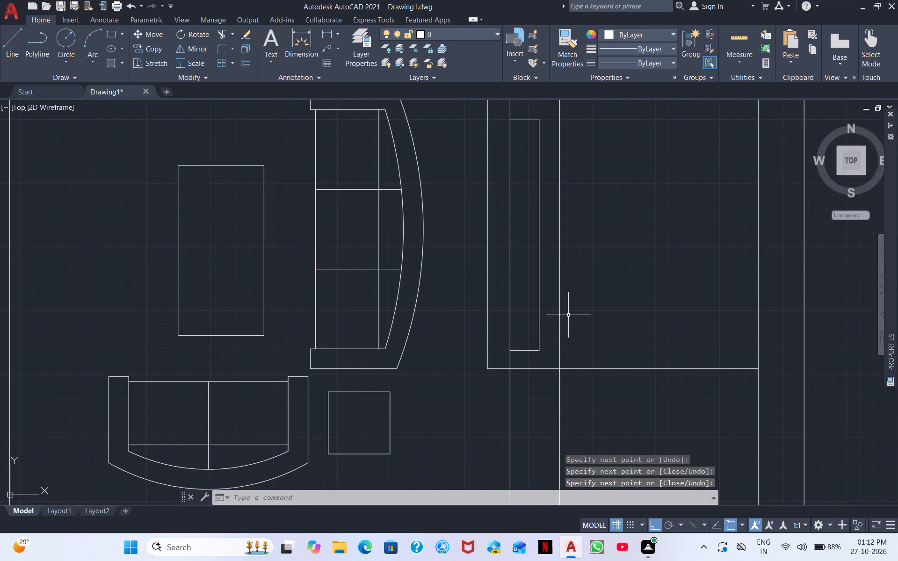
pyautogui.moveTo(568, 315); pyautogui.dragTo(397, 387, button='middle')
pyautogui.scroll(-1, 397, 387)
pyautogui.moveTo(438, 359); pyautogui.dragTo(369, 382, button='middle')
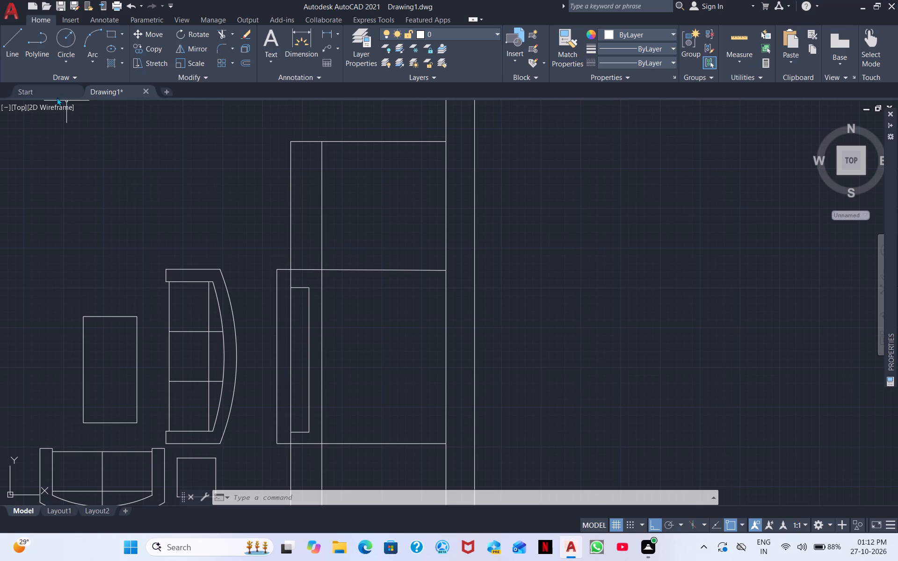
pyautogui.click(16, 53)
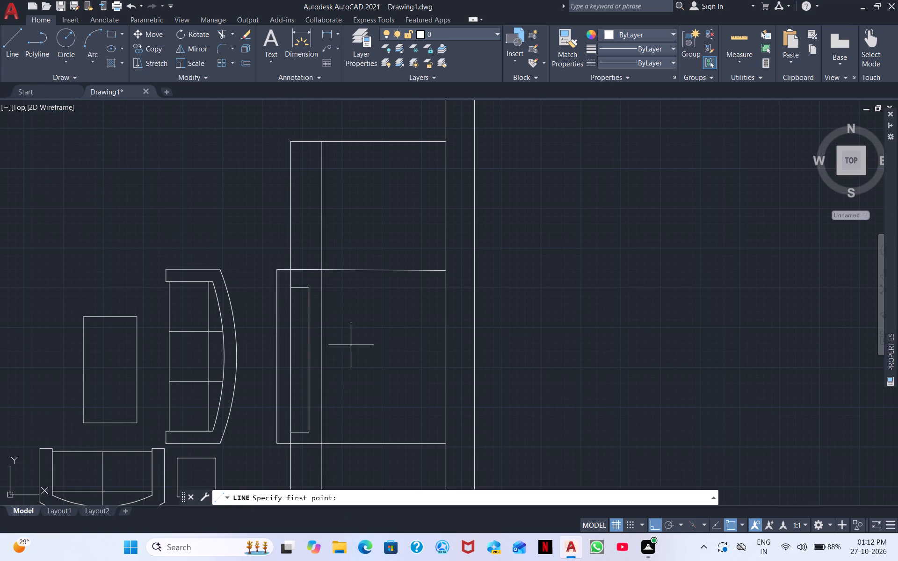
pyautogui.scroll(1, 334, 305)
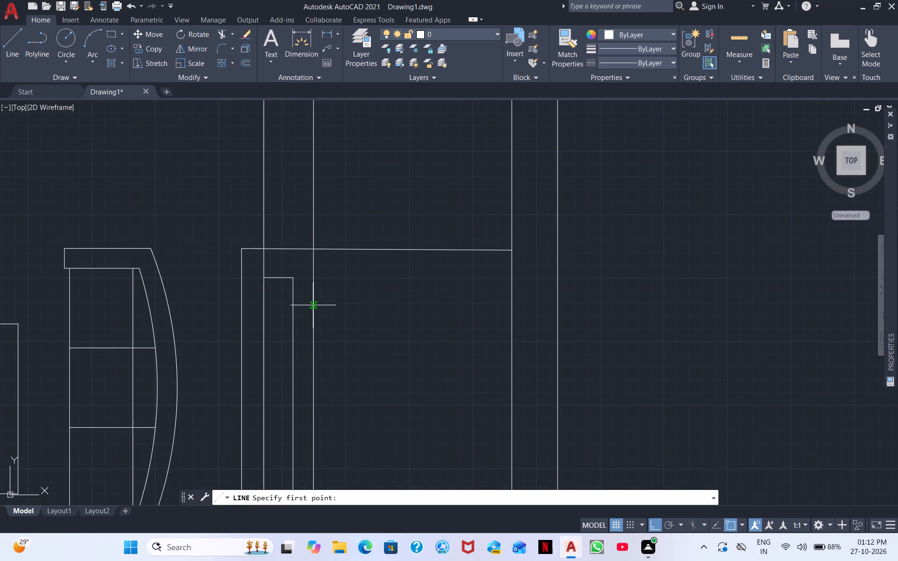
pyautogui.click(313, 294)
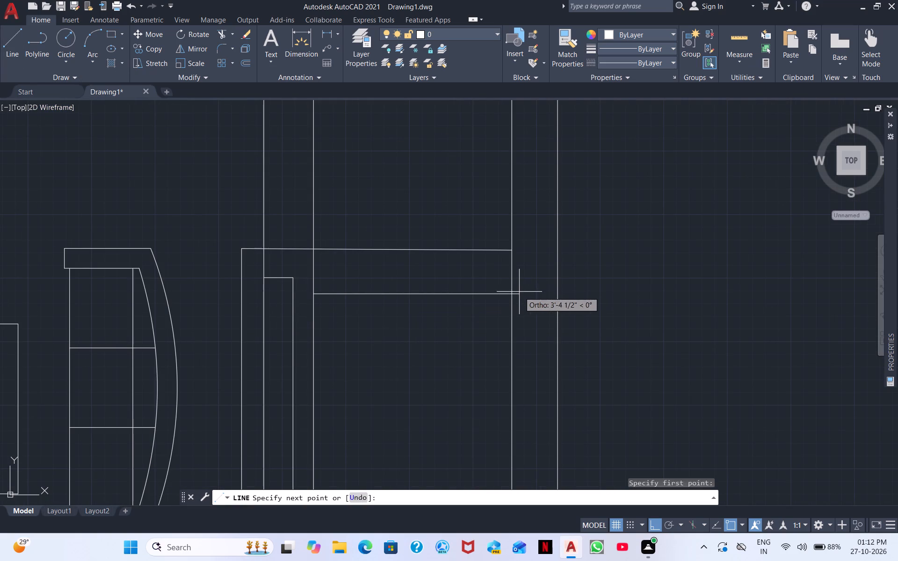
pyautogui.click(510, 294)
pyautogui.rightClick(408, 367)
pyautogui.click(442, 376)
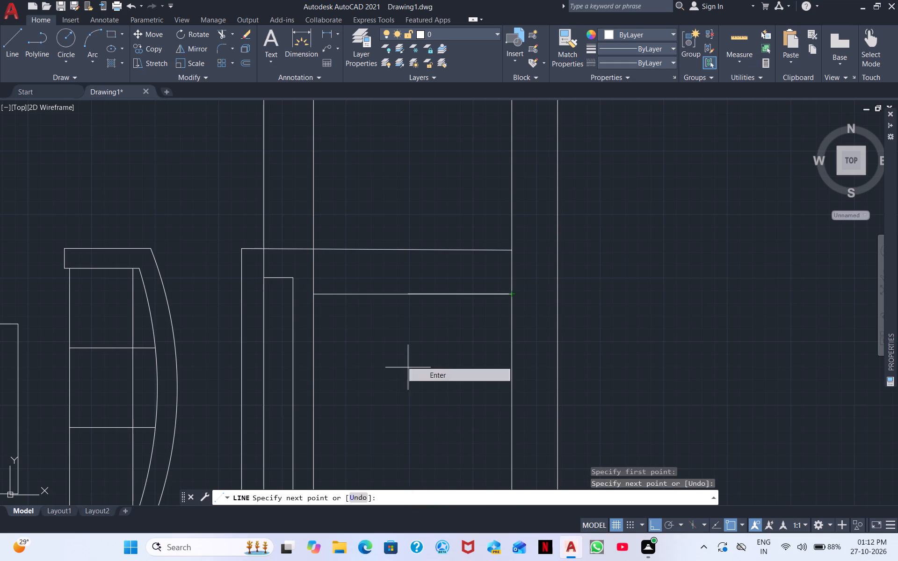
# Draw a second parallel horizontal line from the partition's inner line to the right wall, a short distance below the previous one.
pyautogui.rightClick(360, 385)
pyautogui.click(414, 173)
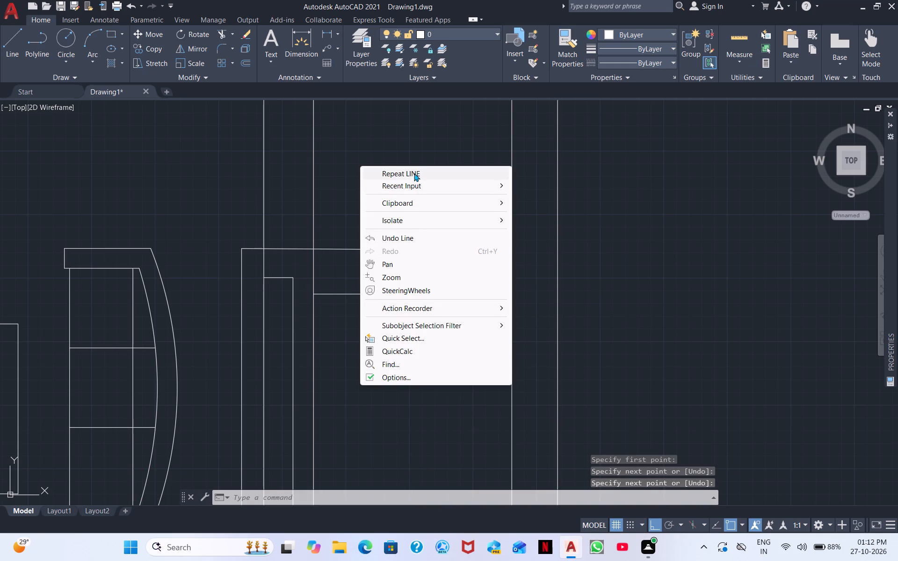
pyautogui.click(312, 341)
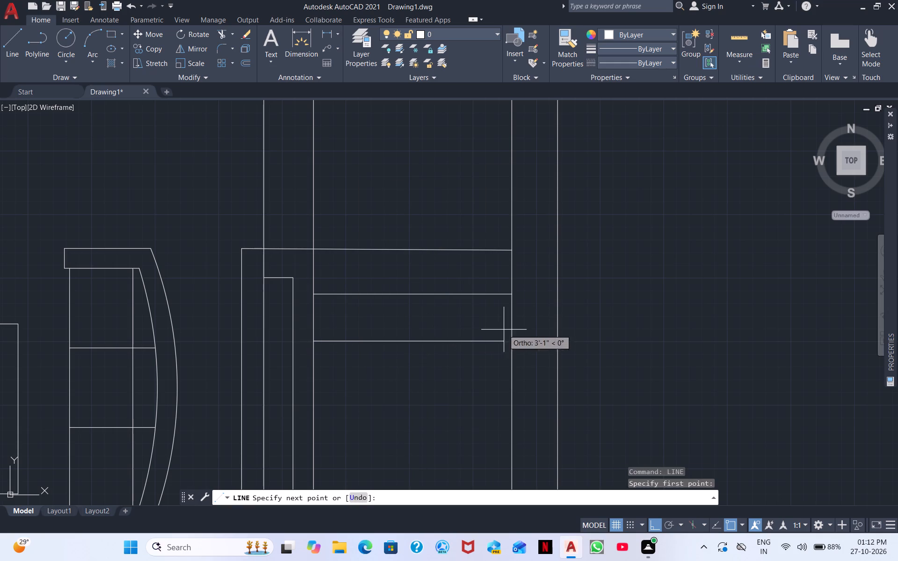
pyautogui.click(512, 338)
pyautogui.rightClick(466, 357)
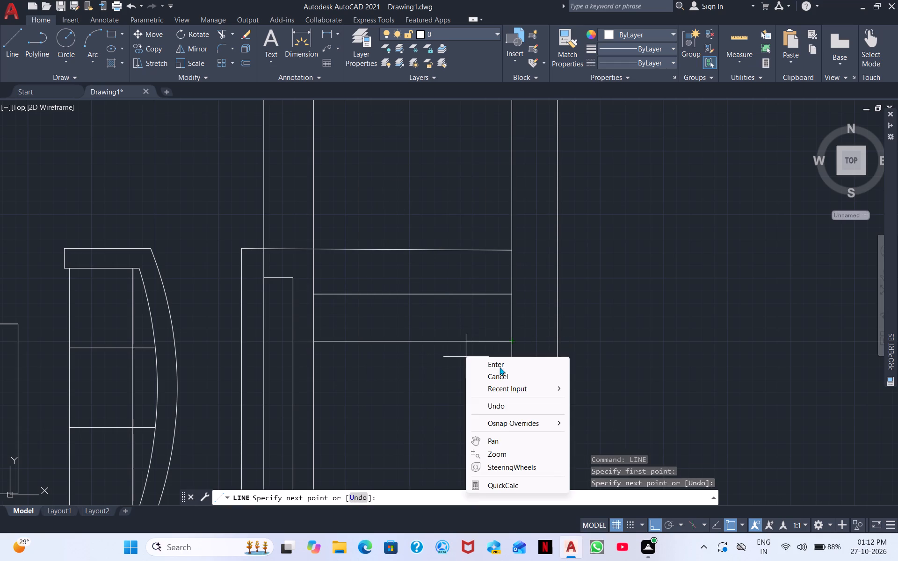
pyautogui.click(500, 367)
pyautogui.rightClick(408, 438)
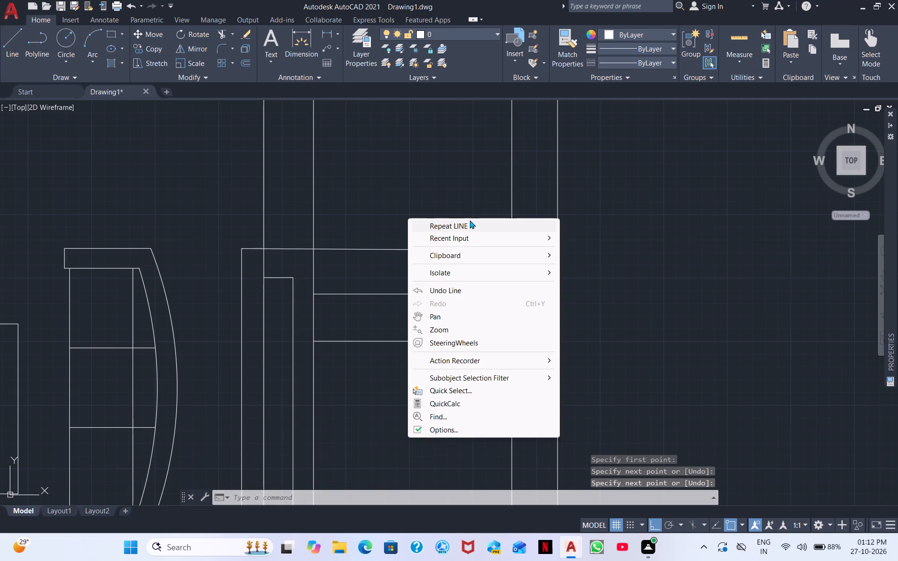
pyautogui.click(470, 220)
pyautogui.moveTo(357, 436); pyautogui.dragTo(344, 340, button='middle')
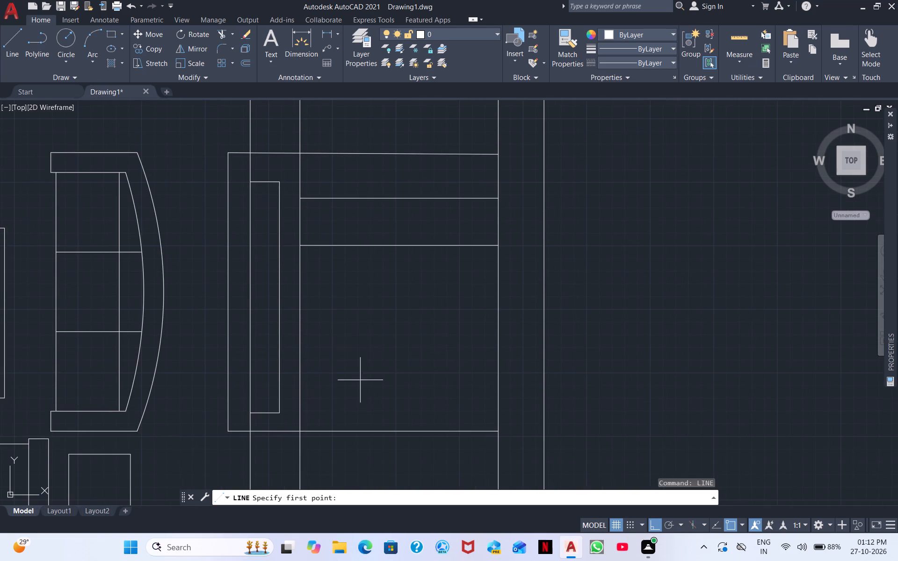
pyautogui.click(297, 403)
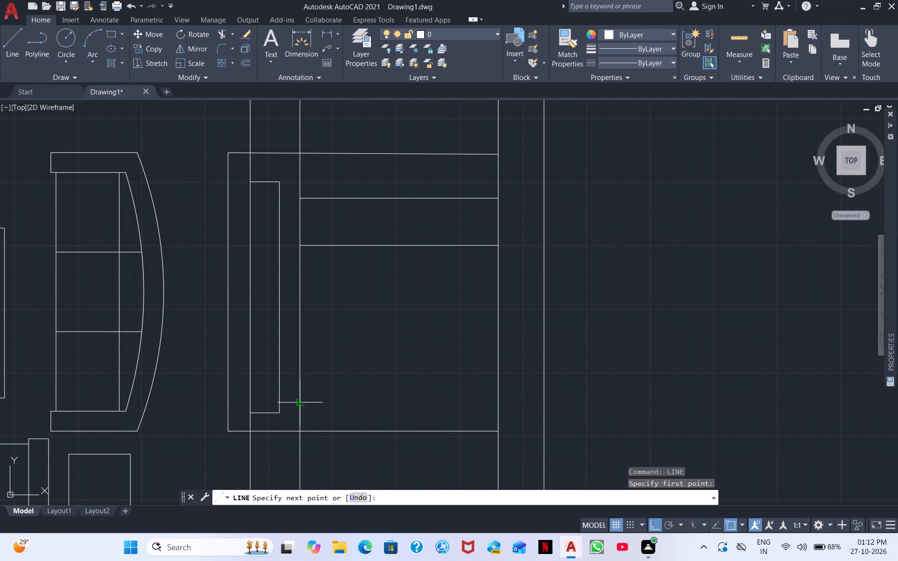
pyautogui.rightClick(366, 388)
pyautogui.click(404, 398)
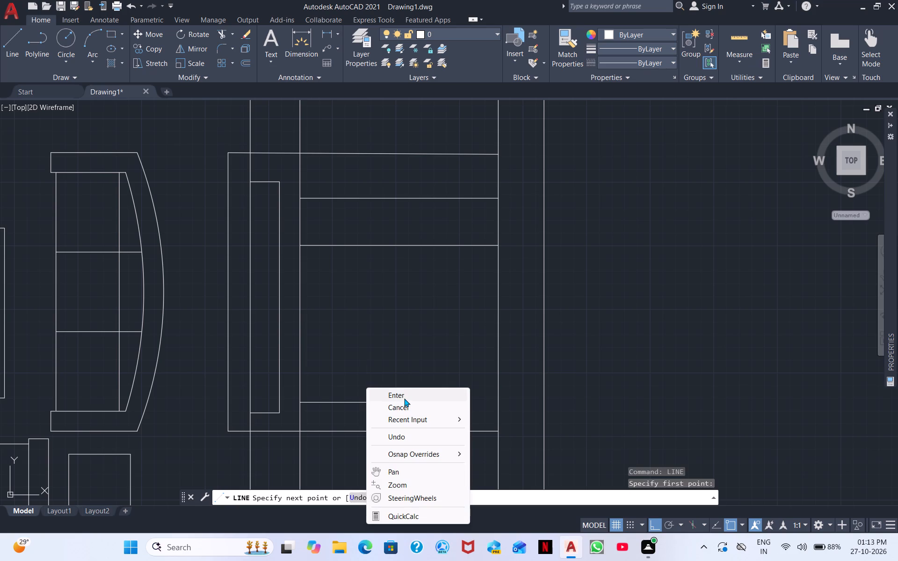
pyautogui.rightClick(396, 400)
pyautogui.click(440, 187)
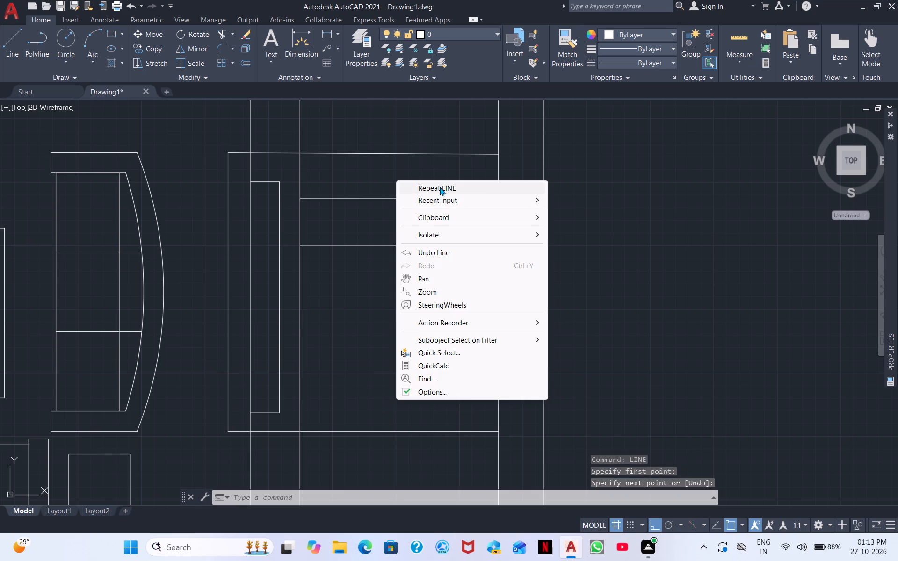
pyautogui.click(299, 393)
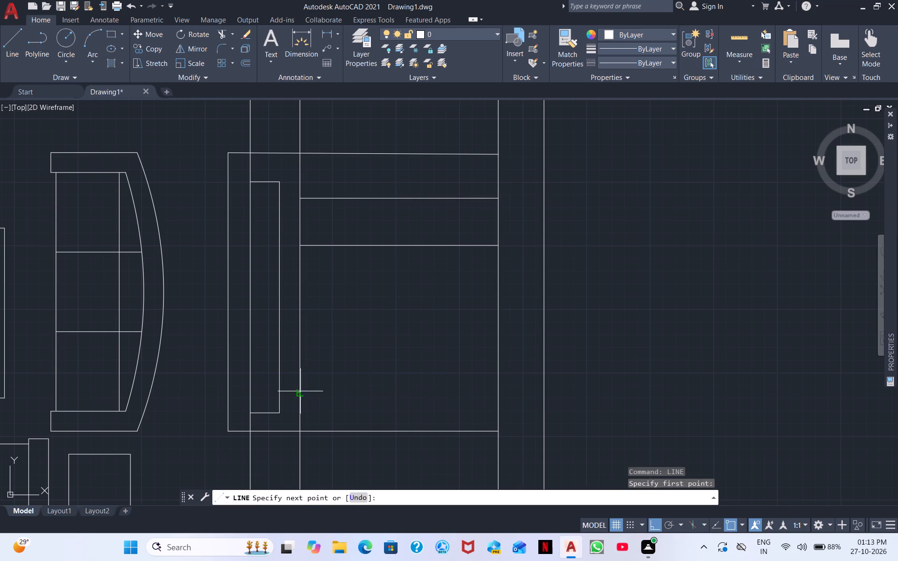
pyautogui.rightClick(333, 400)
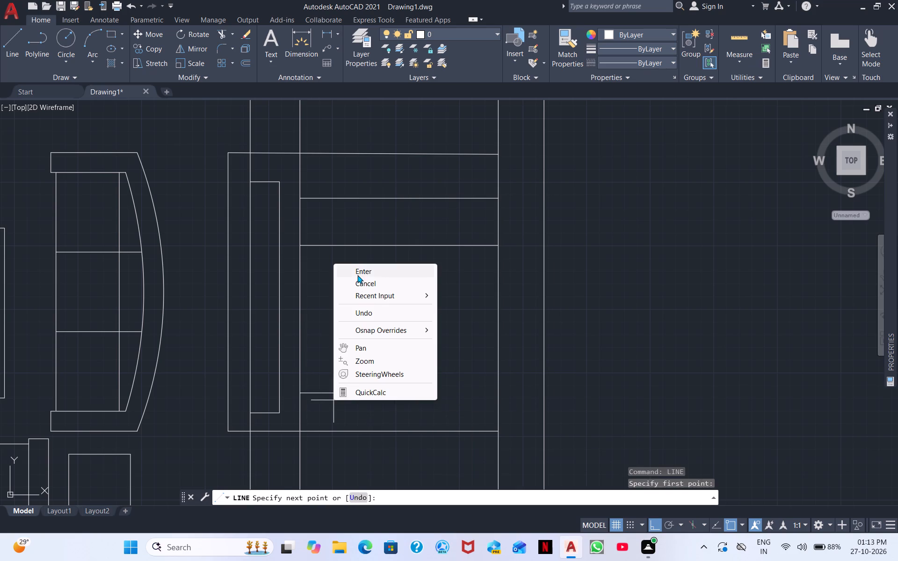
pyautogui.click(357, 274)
# Draw a horizontal line from the partition's inner line to the right wall, a short distance above the projecting section's lower line.
pyautogui.rightClick(375, 309)
pyautogui.click(427, 315)
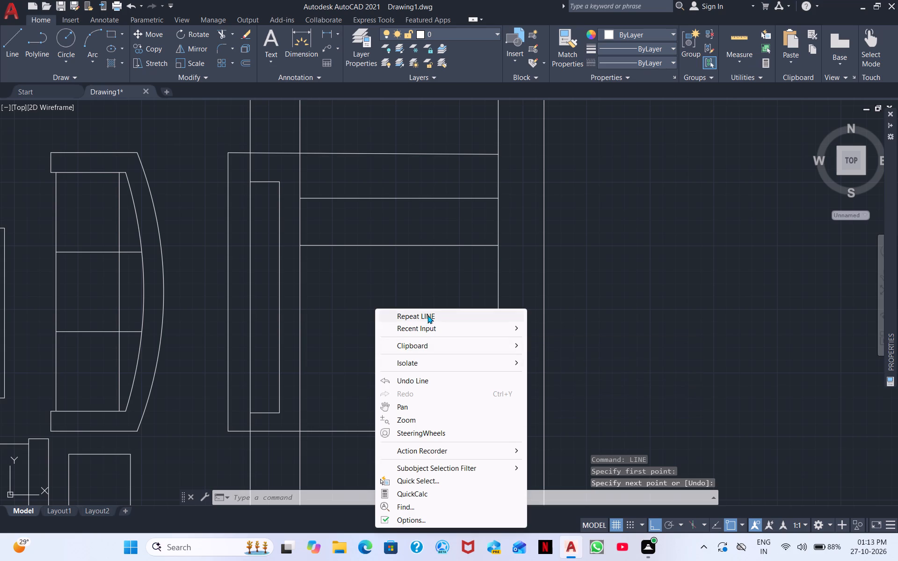
pyautogui.click(298, 393)
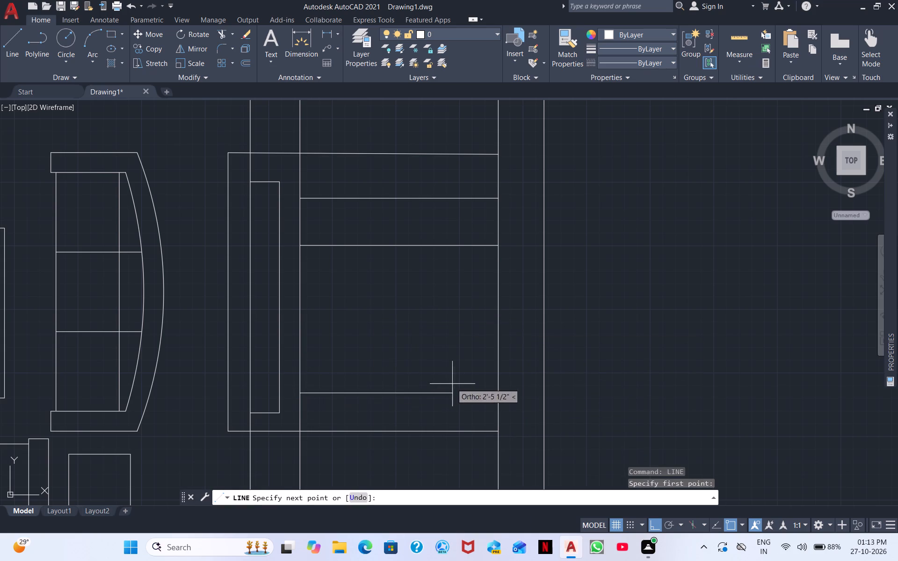
pyautogui.click(500, 392)
pyautogui.rightClick(466, 397)
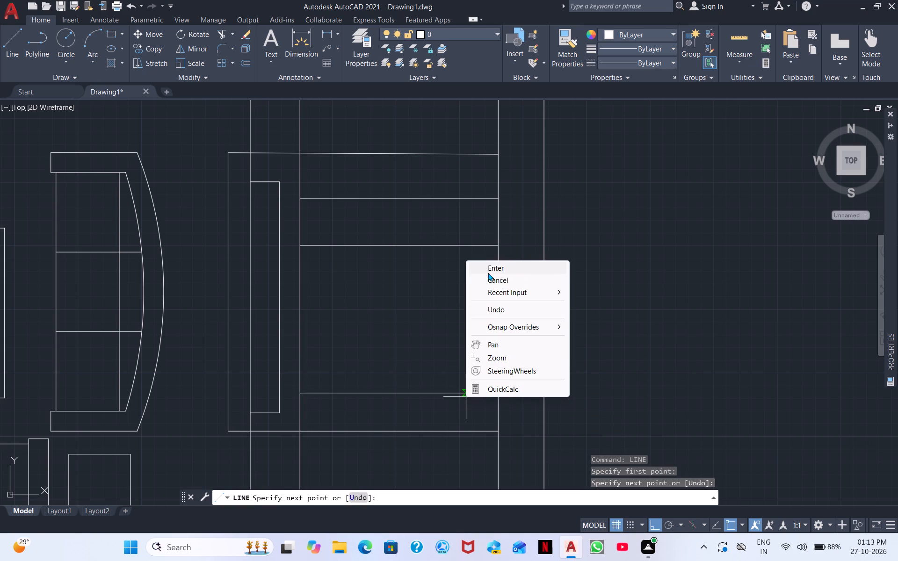
pyautogui.click(489, 267)
# Draw another parallel horizontal line from the partition's inner line to the right wall, a short distance above the previous one.
pyautogui.rightClick(348, 336)
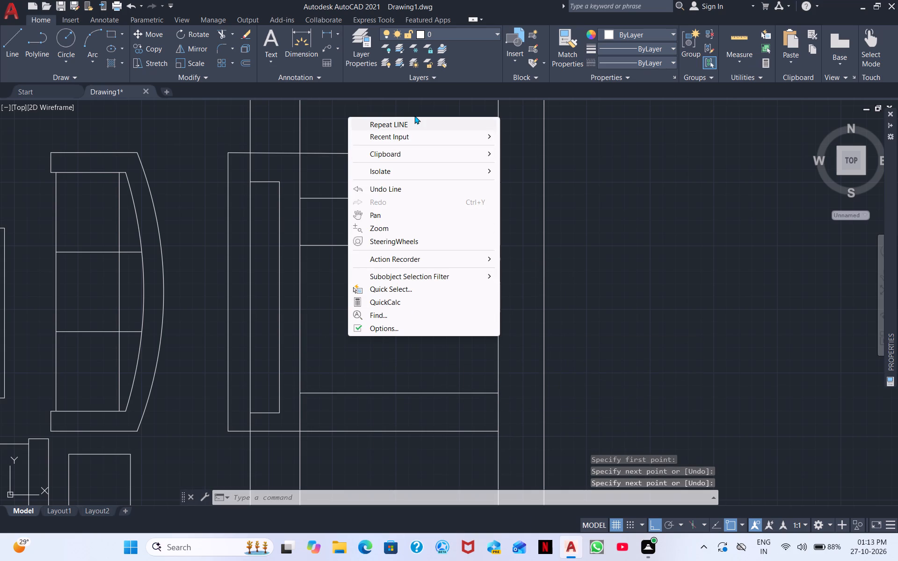
pyautogui.click(413, 124)
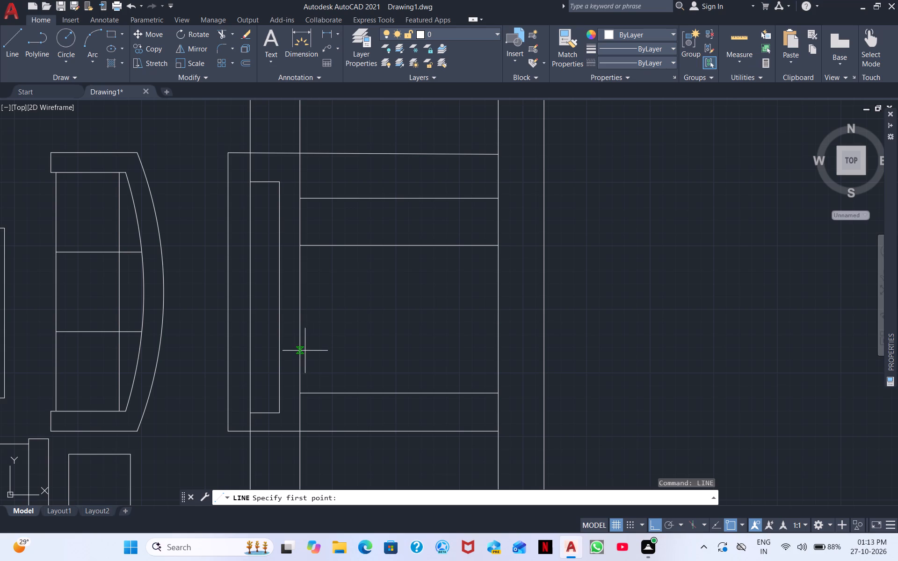
pyautogui.click(299, 352)
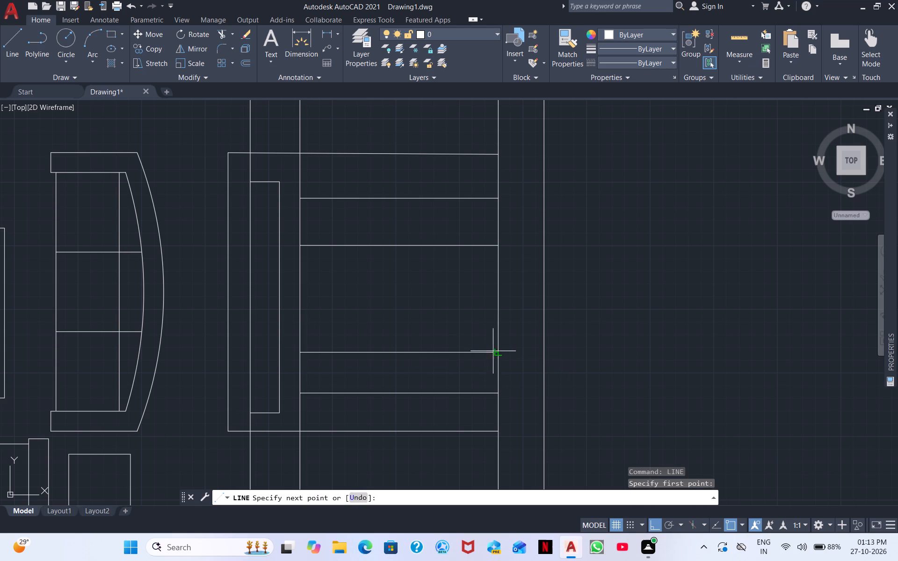
pyautogui.click(495, 354)
pyautogui.rightClick(409, 345)
pyautogui.click(461, 352)
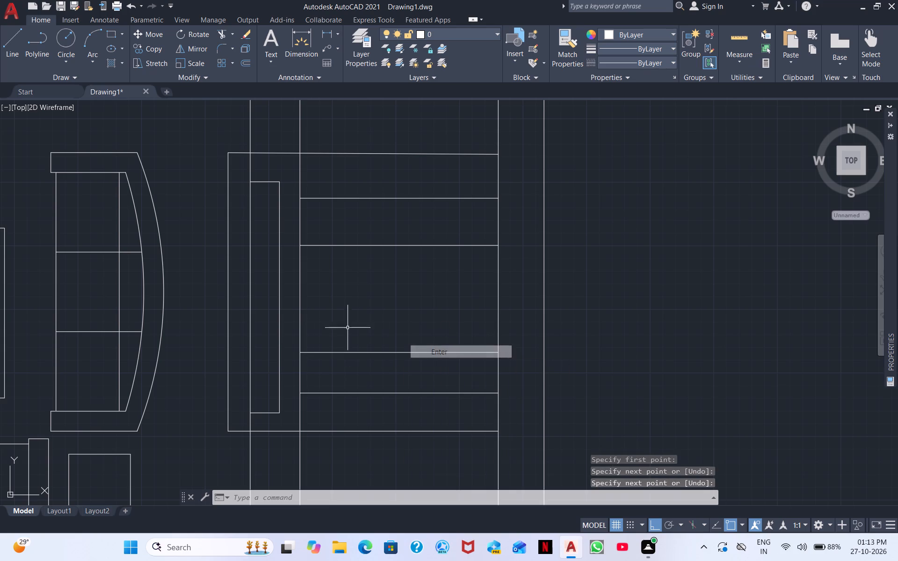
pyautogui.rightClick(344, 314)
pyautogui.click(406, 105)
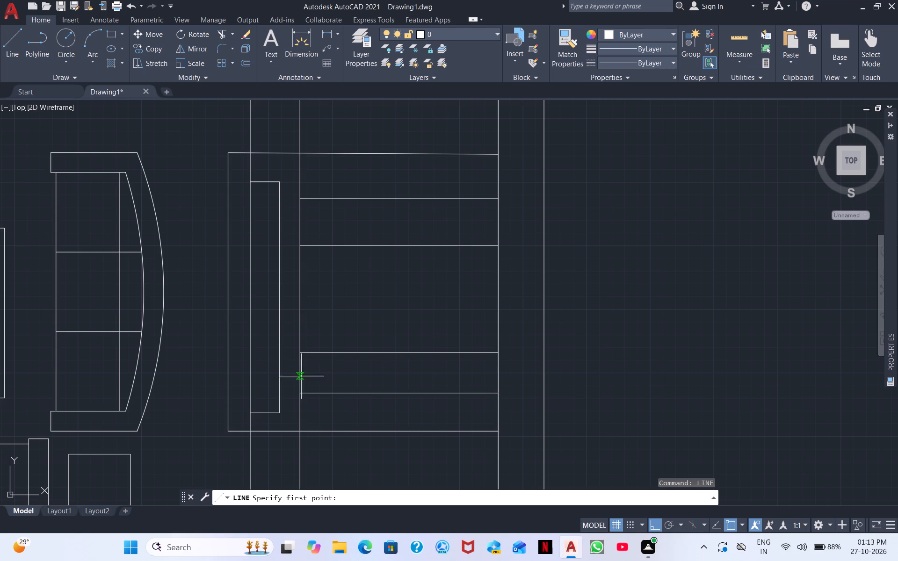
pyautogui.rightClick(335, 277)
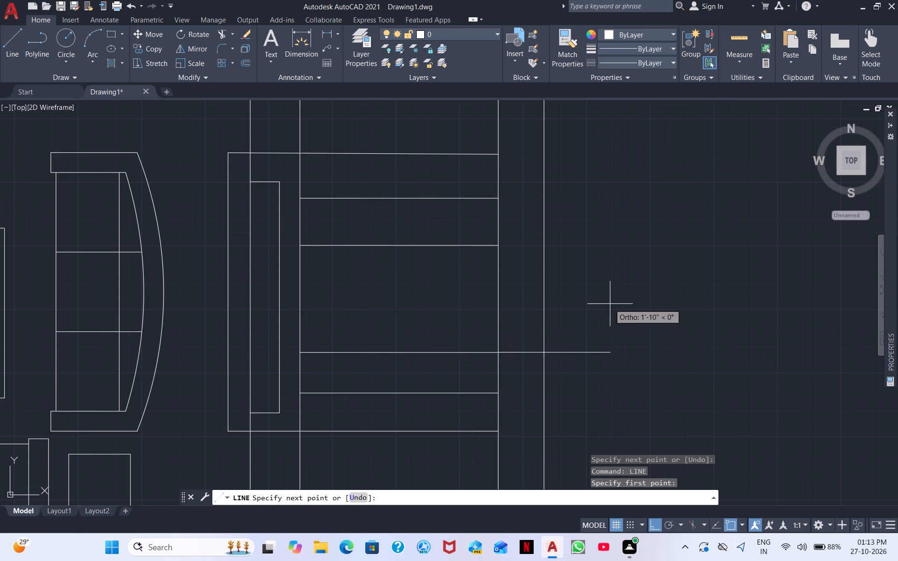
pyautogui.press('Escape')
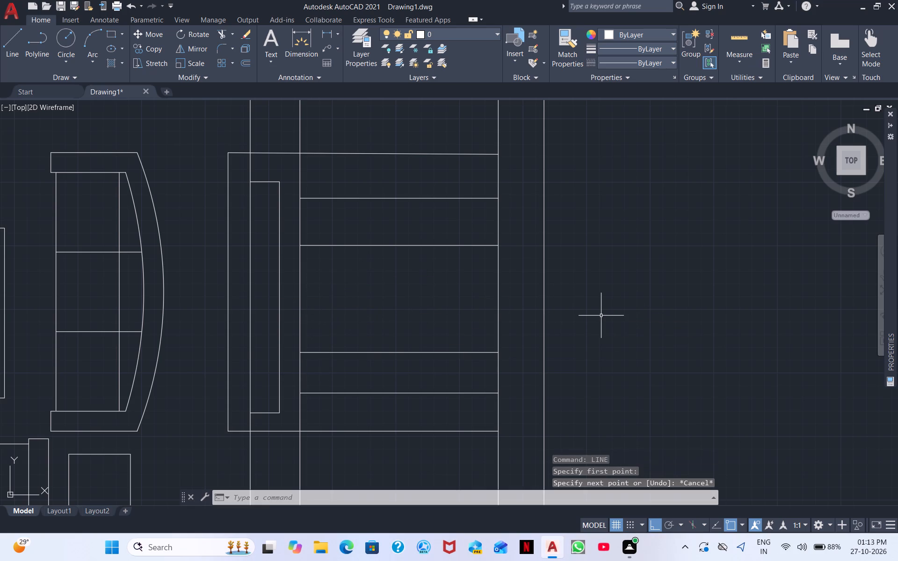
# Draw a horizontal line from the partition's inner line to the right wall, midway between the upper and lower pairs of division lines.
pyautogui.rightClick(461, 322)
pyautogui.click(515, 115)
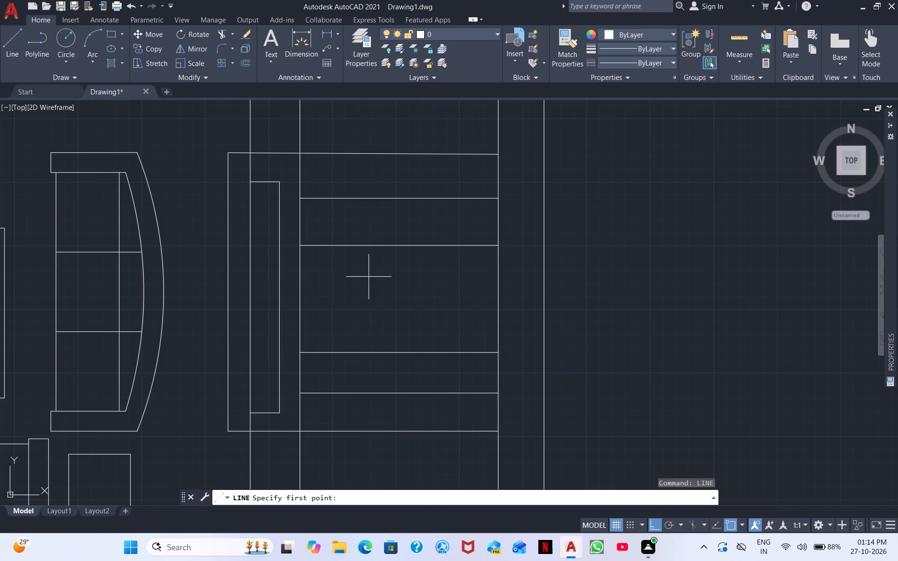
pyautogui.click(300, 297)
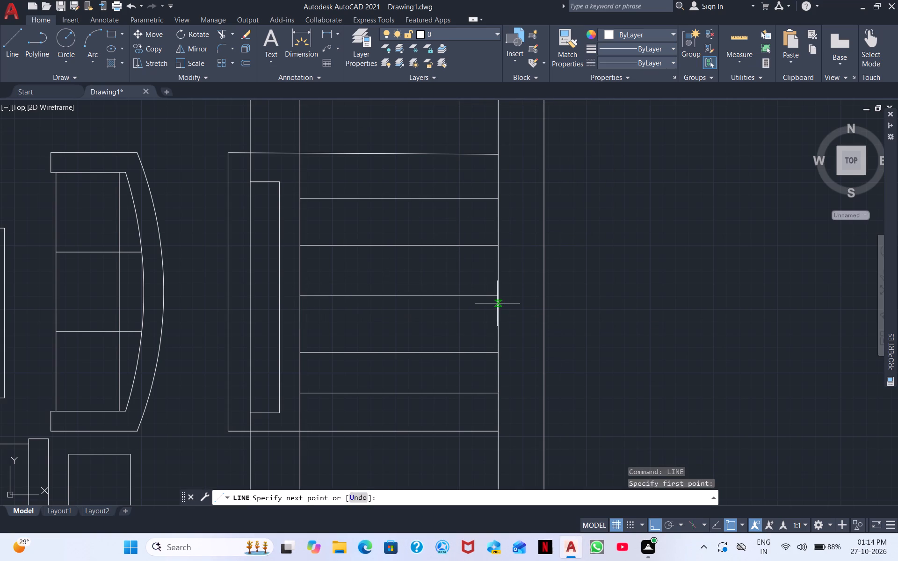
pyautogui.click(499, 295)
pyautogui.rightClick(429, 322)
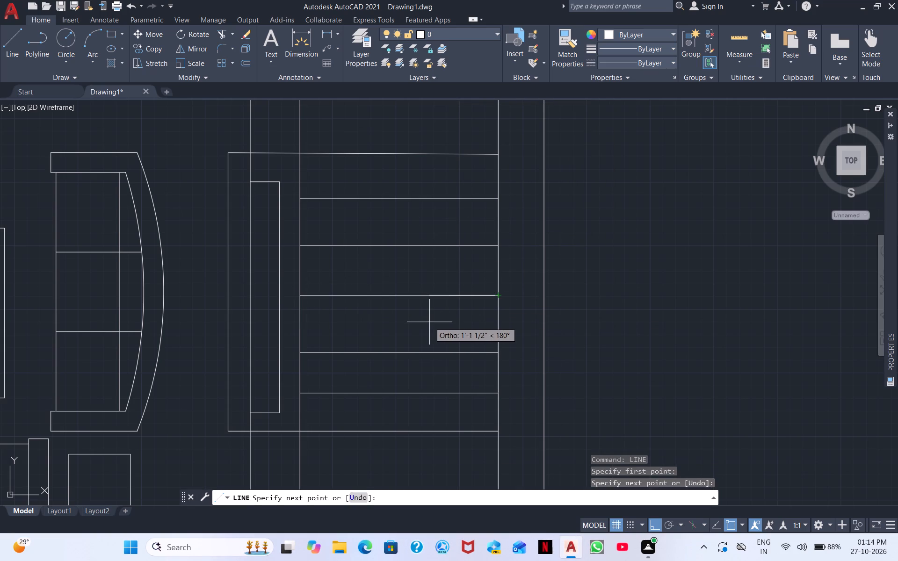
pyautogui.click(460, 326)
# Move the division line directly below the new middle line slightly upward along the partition's inner line.
pyautogui.click(413, 361)
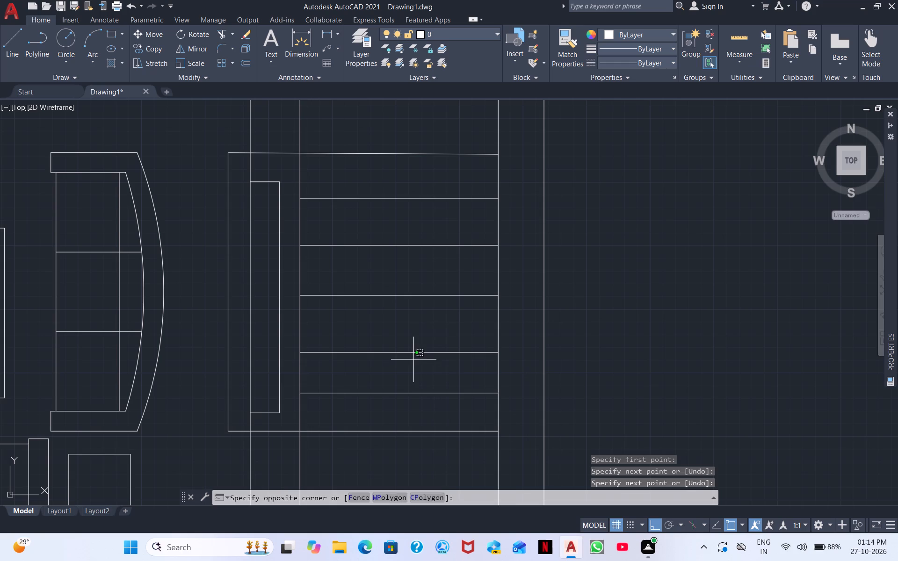
pyautogui.click(382, 340)
pyautogui.rightClick(409, 334)
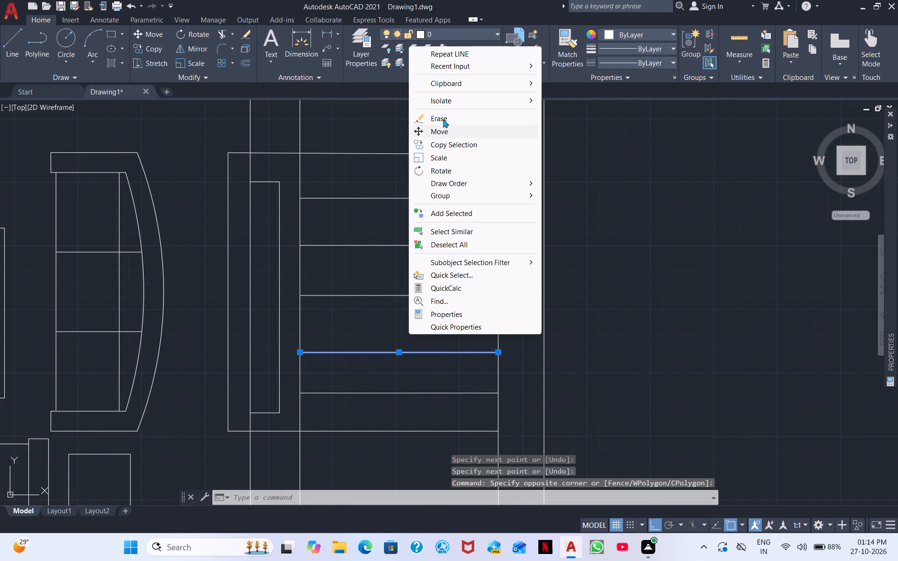
pyautogui.click(434, 133)
pyautogui.scroll(2, 318, 295)
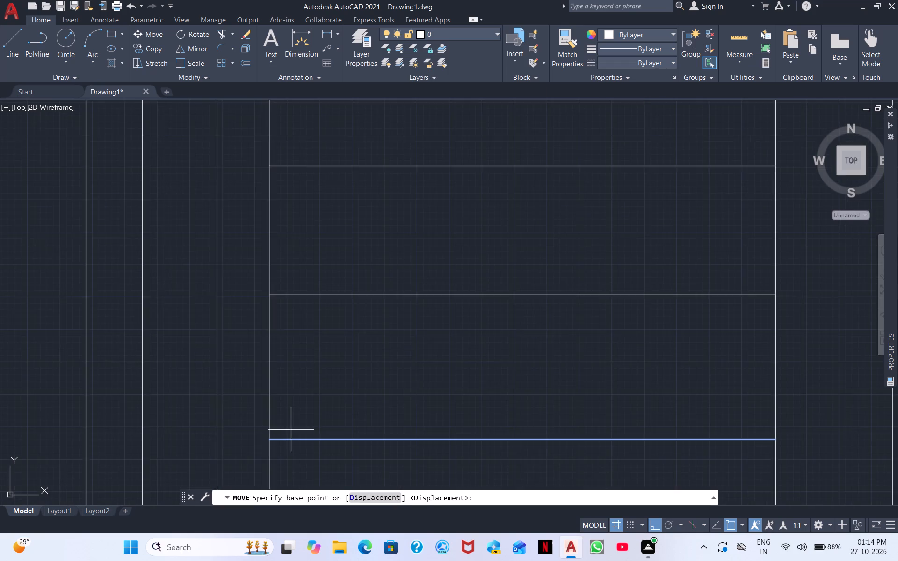
pyautogui.moveTo(291, 430); pyautogui.dragTo(334, 339, button='middle')
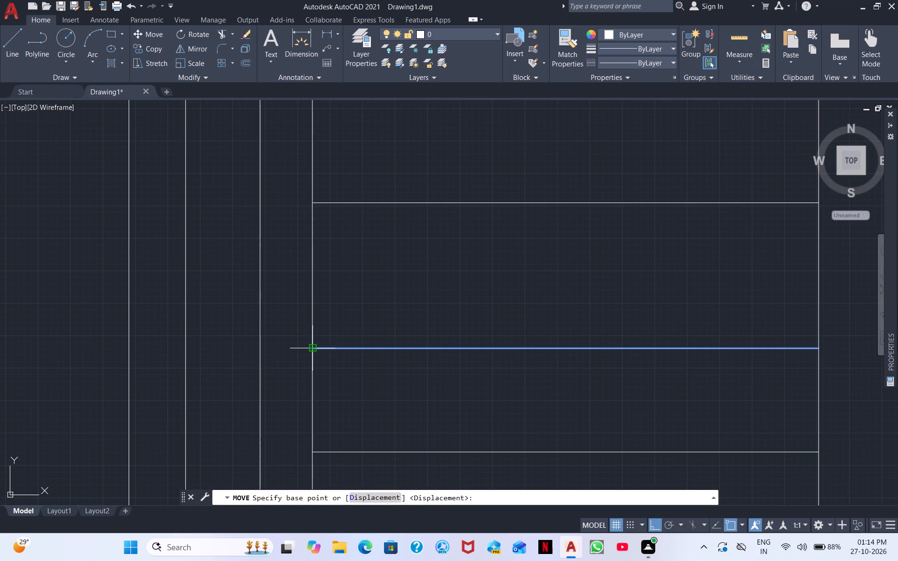
pyautogui.click(310, 349)
pyautogui.click(311, 338)
# Draw a horizontal line from the partition's inner line to the right wall, a short distance above the projecting section's upper line.
pyautogui.scroll(-2, 325, 339)
pyautogui.moveTo(413, 365); pyautogui.dragTo(398, 325, button='middle')
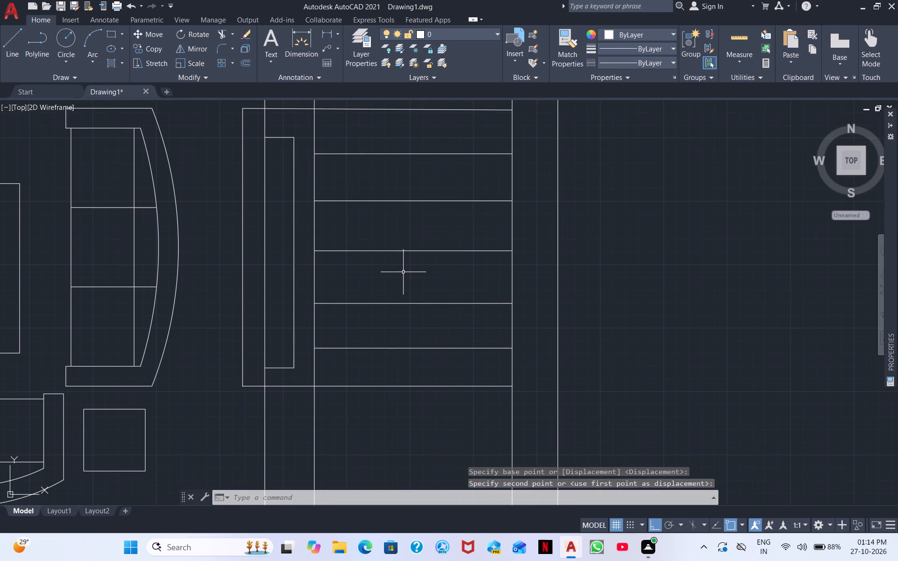
pyautogui.moveTo(403, 272); pyautogui.dragTo(398, 362, button='middle')
pyautogui.scroll(-1, 438, 272)
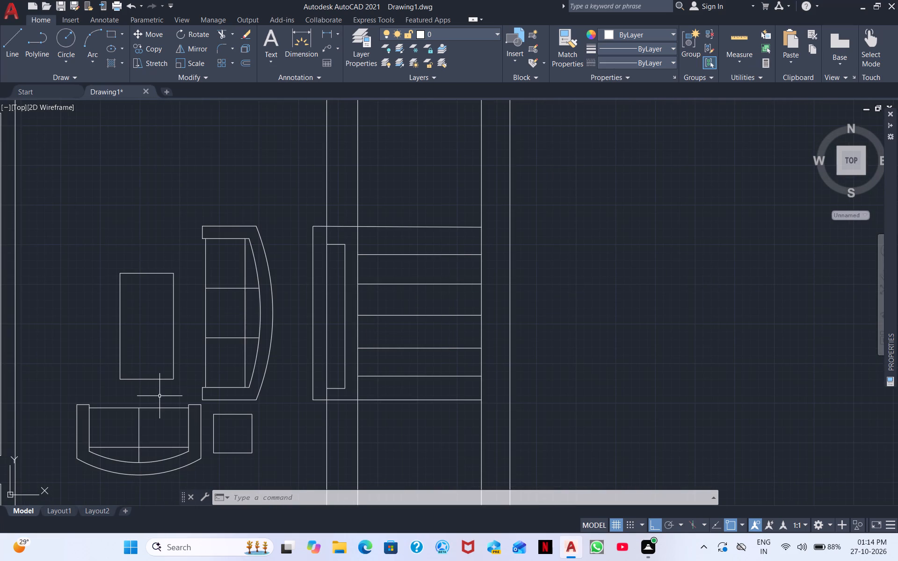
pyautogui.moveTo(197, 431); pyautogui.dragTo(196, 494, button='middle')
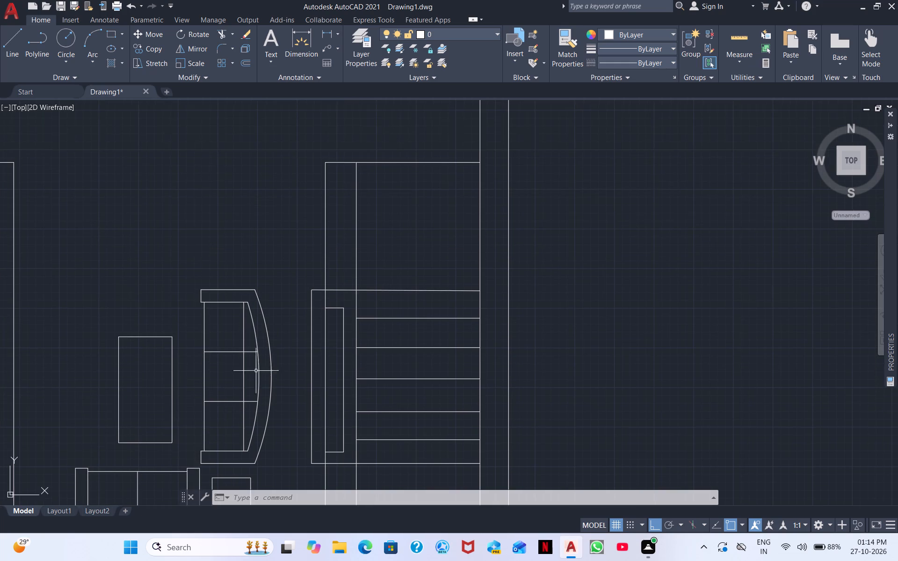
pyautogui.scroll(-1, 257, 362)
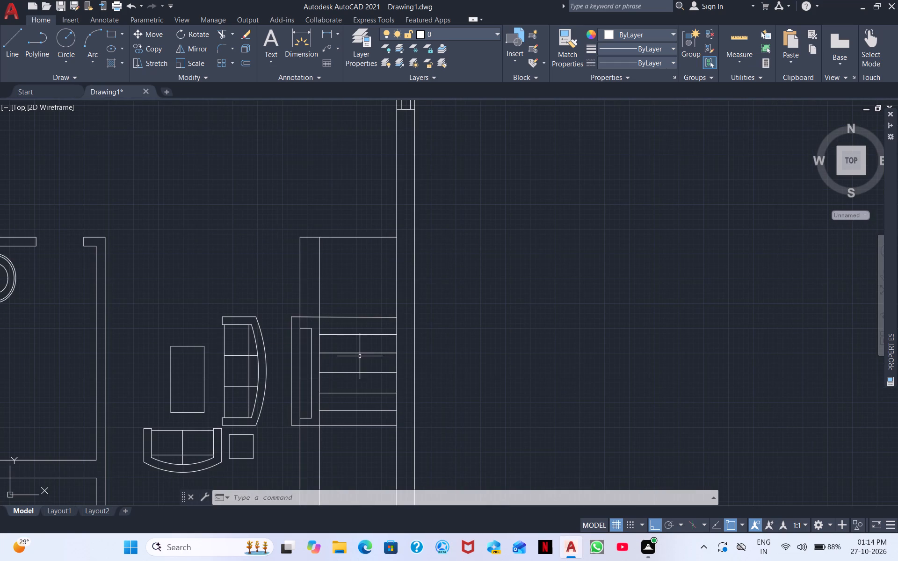
pyautogui.moveTo(347, 288); pyautogui.dragTo(345, 283, button='middle')
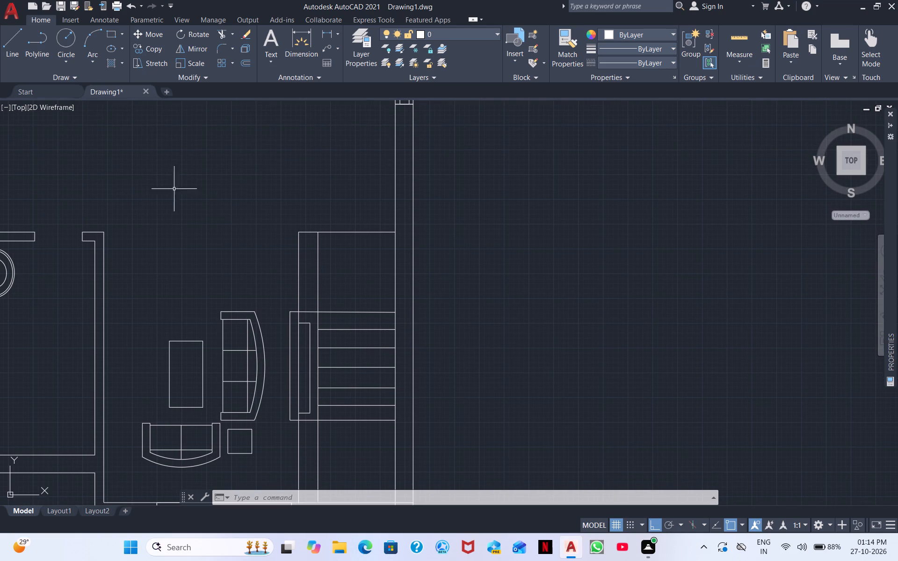
pyautogui.click(13, 45)
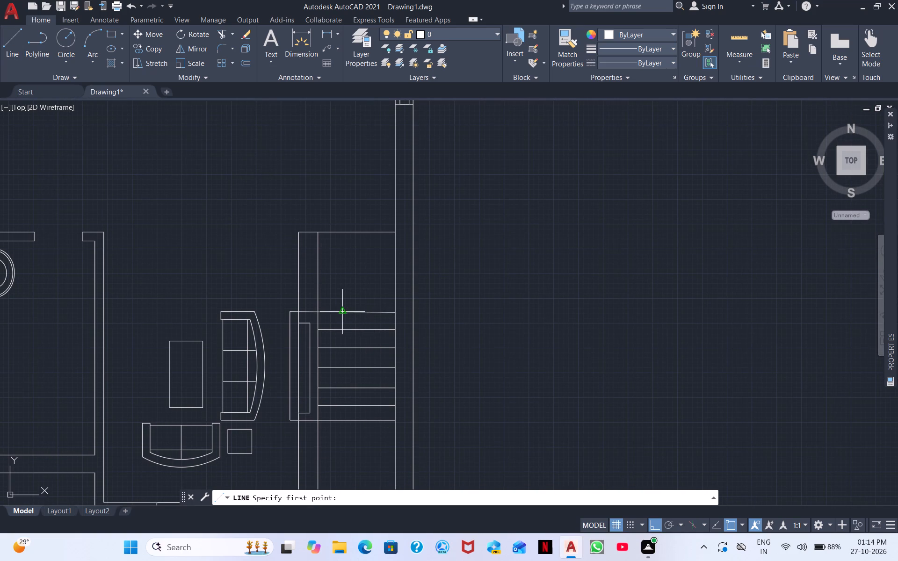
pyautogui.scroll(2, 357, 311)
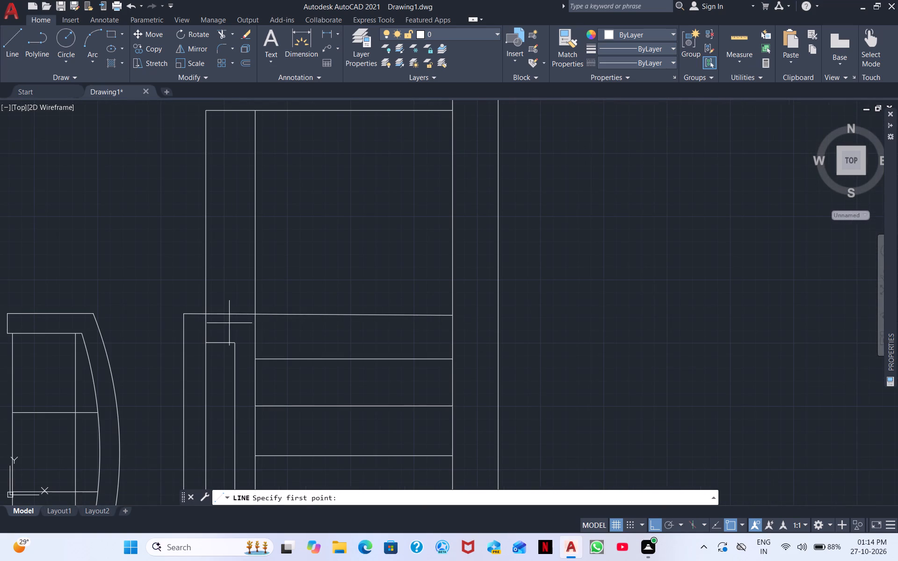
pyautogui.moveTo(253, 284); pyautogui.dragTo(259, 284)
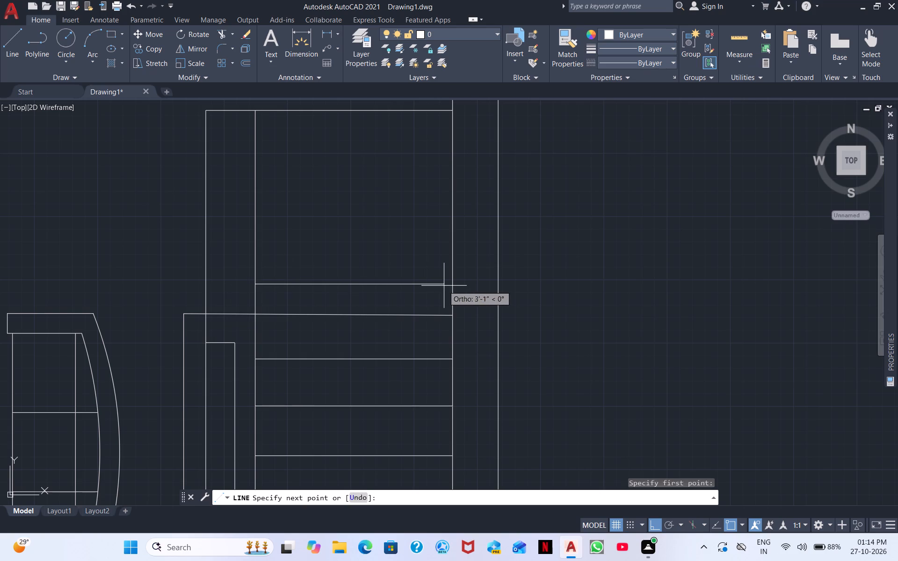
pyautogui.click(452, 284)
pyautogui.rightClick(411, 304)
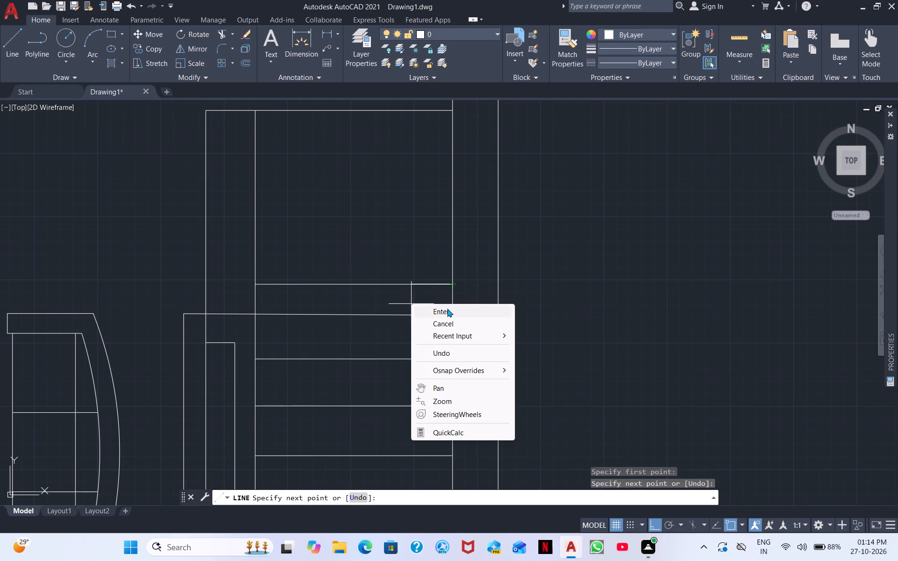
pyautogui.click(447, 309)
# From the new top line's midpoint, draw a line about 7' down past the projecting section, turning left to end just beyond the partition.
pyautogui.rightClick(360, 309)
pyautogui.click(396, 314)
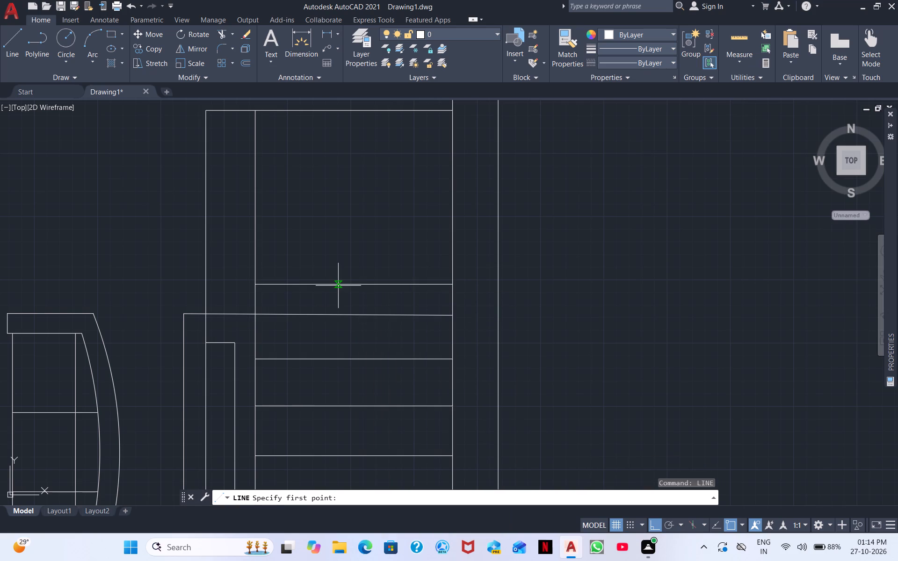
pyautogui.click(354, 287)
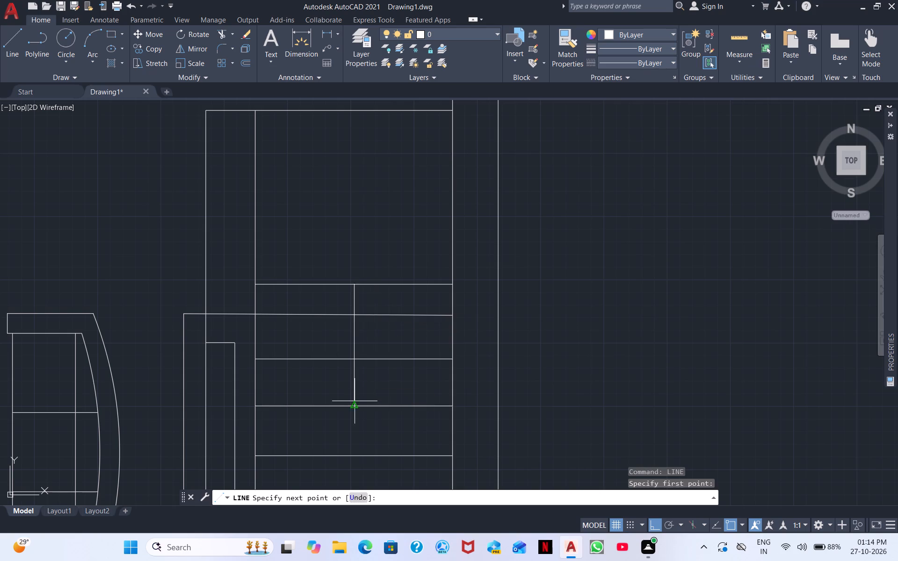
pyautogui.scroll(-2, 353, 412)
pyautogui.moveTo(351, 404); pyautogui.dragTo(322, 274, button='middle')
pyautogui.scroll(-1, 351, 392)
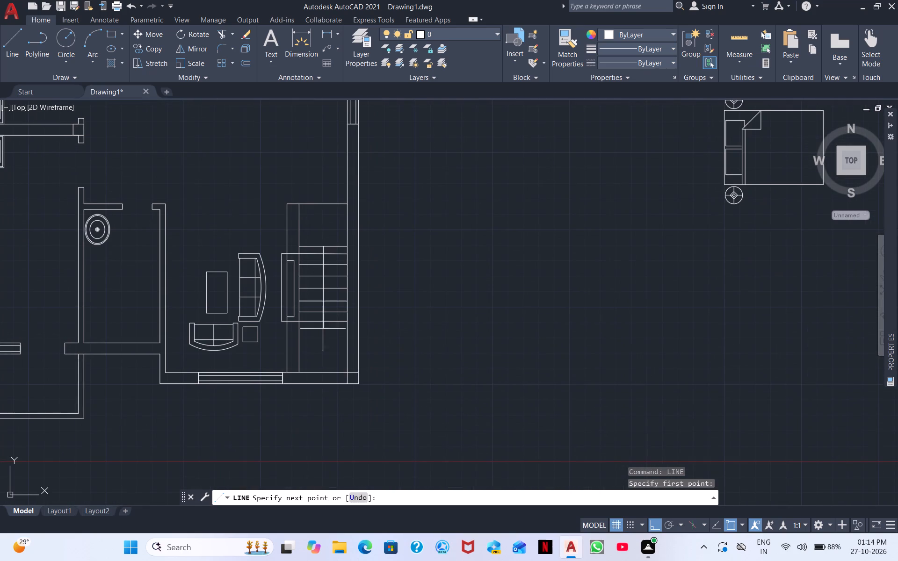
pyautogui.scroll(3, 328, 344)
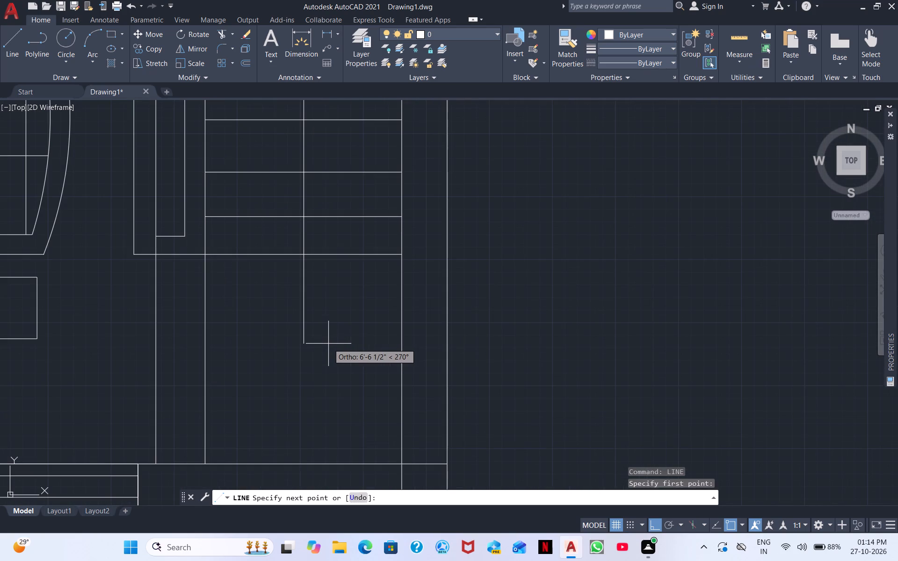
pyautogui.click(305, 340)
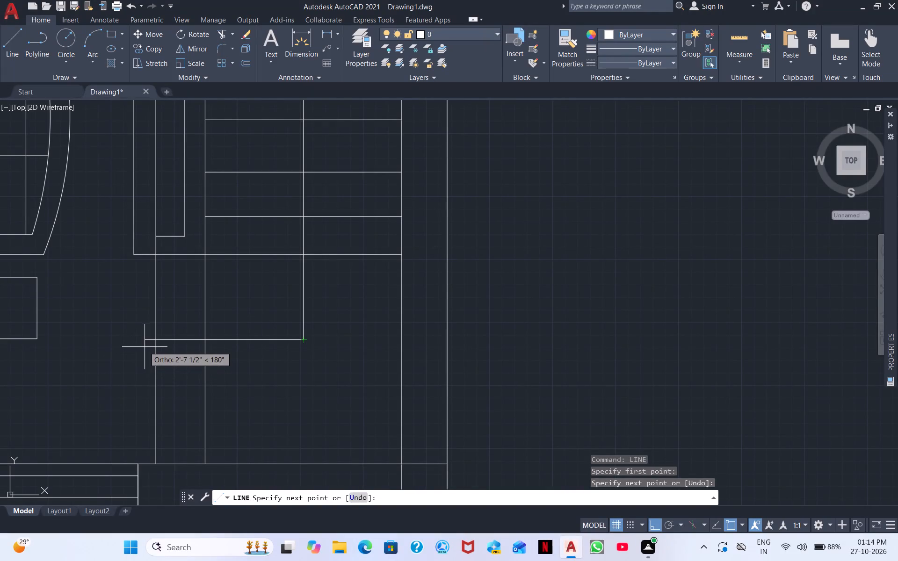
pyautogui.click(304, 378)
pyautogui.click(119, 380)
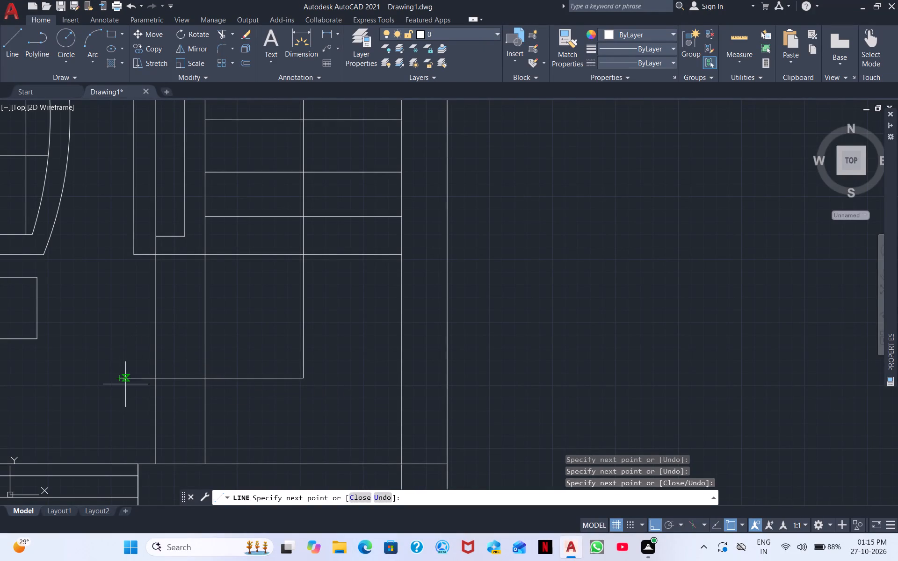
pyautogui.press('`')
pyautogui.press('Escape')
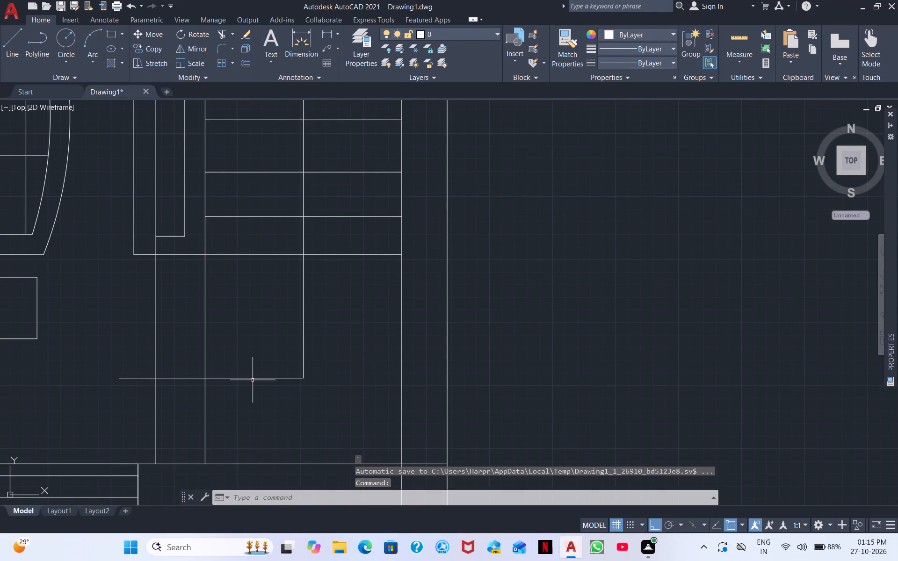
# With Ortho off, draw a half arrowhead left of the vertical centre line in the first division below the projecting section's upper line.
pyautogui.scroll(-1, 253, 380)
pyautogui.moveTo(254, 350); pyautogui.dragTo(240, 514, button='middle')
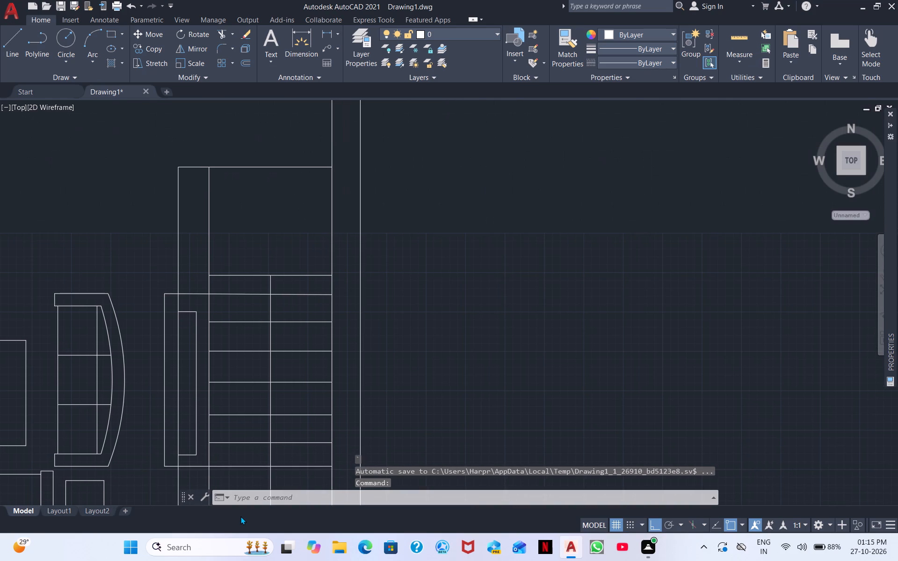
pyautogui.scroll(1, 269, 334)
pyautogui.moveTo(268, 330); pyautogui.dragTo(231, 397, button='middle')
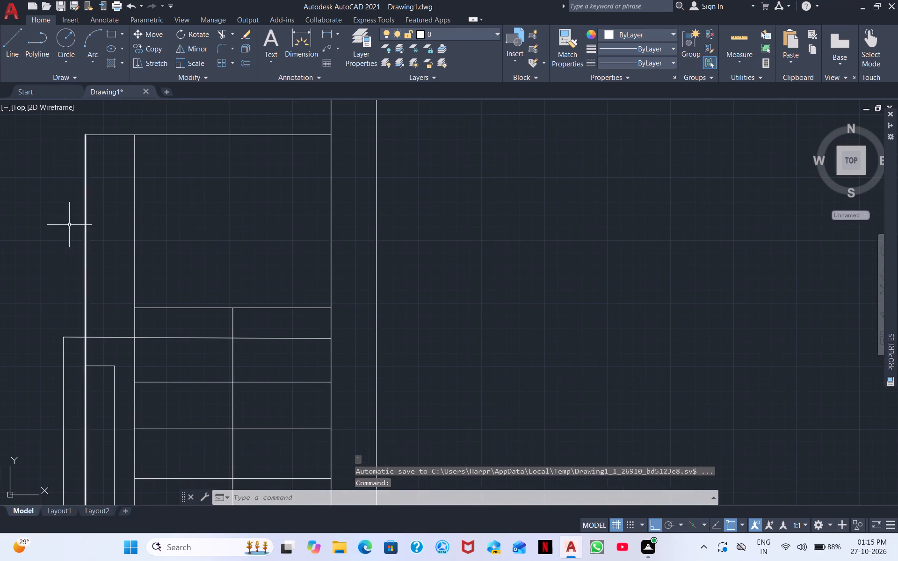
pyautogui.click(12, 46)
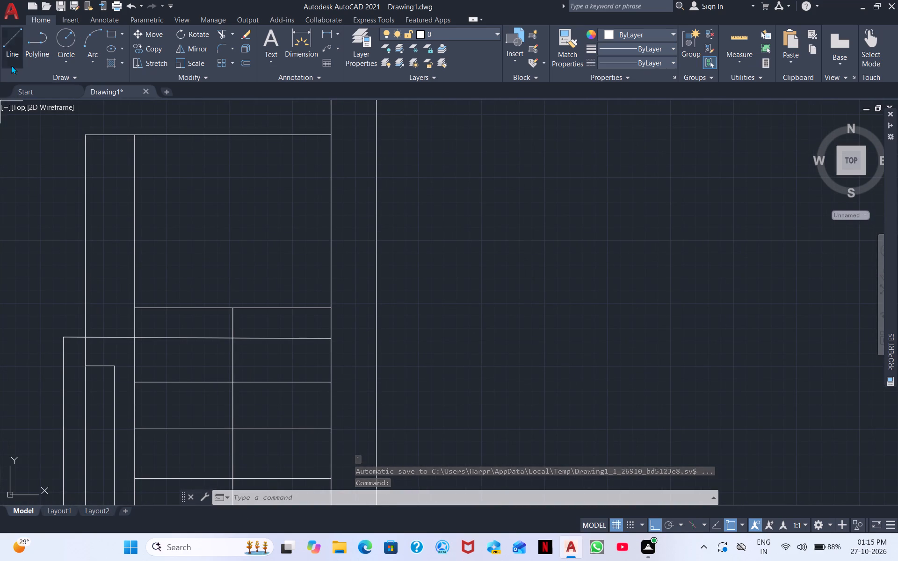
pyautogui.scroll(1, 249, 358)
pyautogui.moveTo(246, 379); pyautogui.dragTo(313, 363, button='middle')
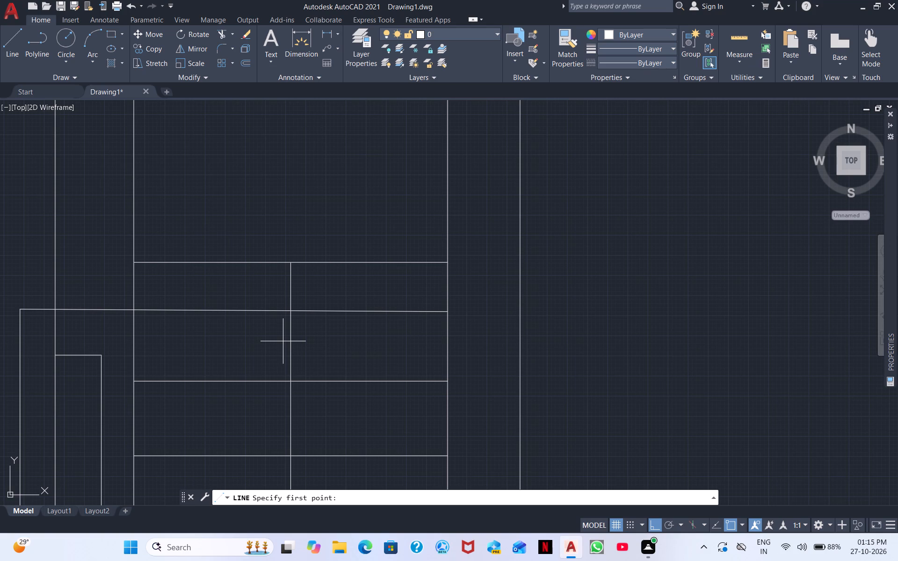
pyautogui.scroll(2, 282, 345)
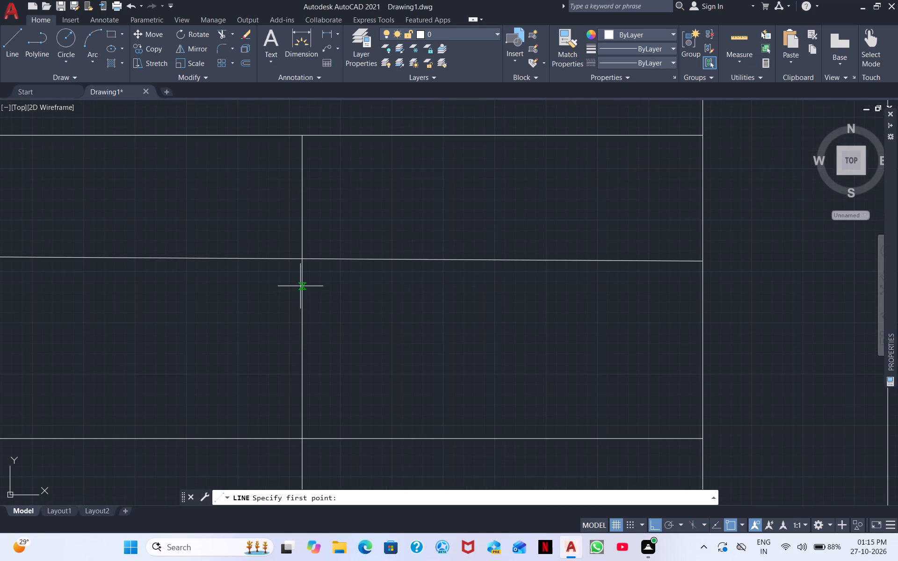
pyautogui.click(301, 288)
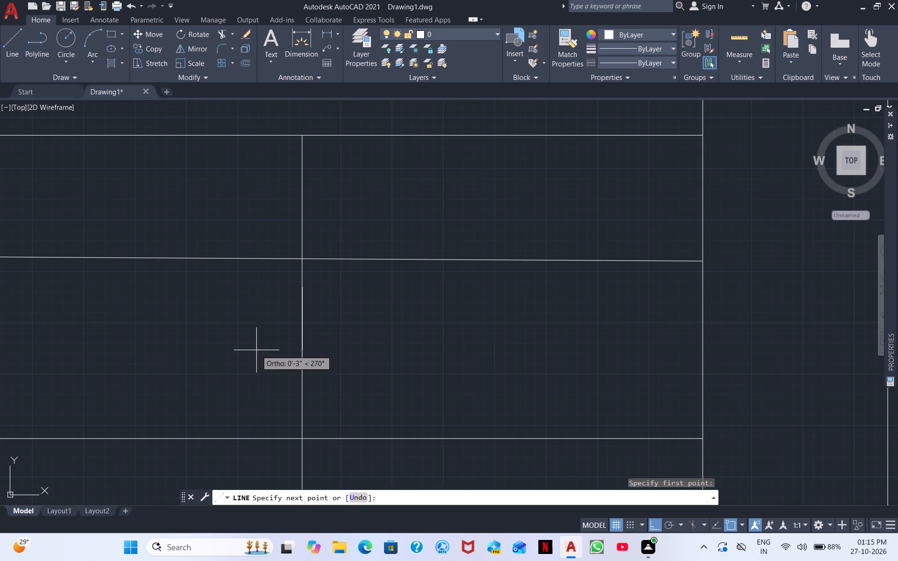
pyautogui.click(657, 525)
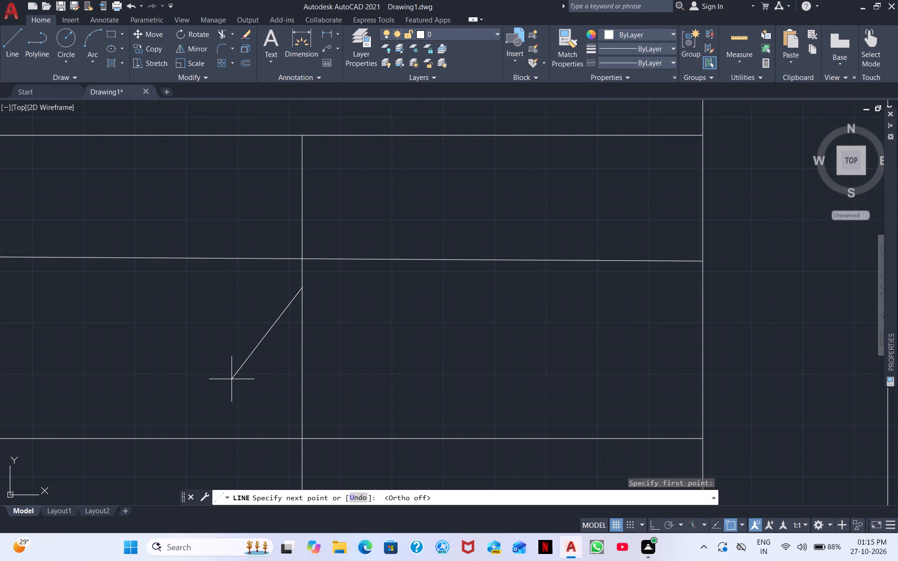
pyautogui.click(223, 401)
pyautogui.click(305, 401)
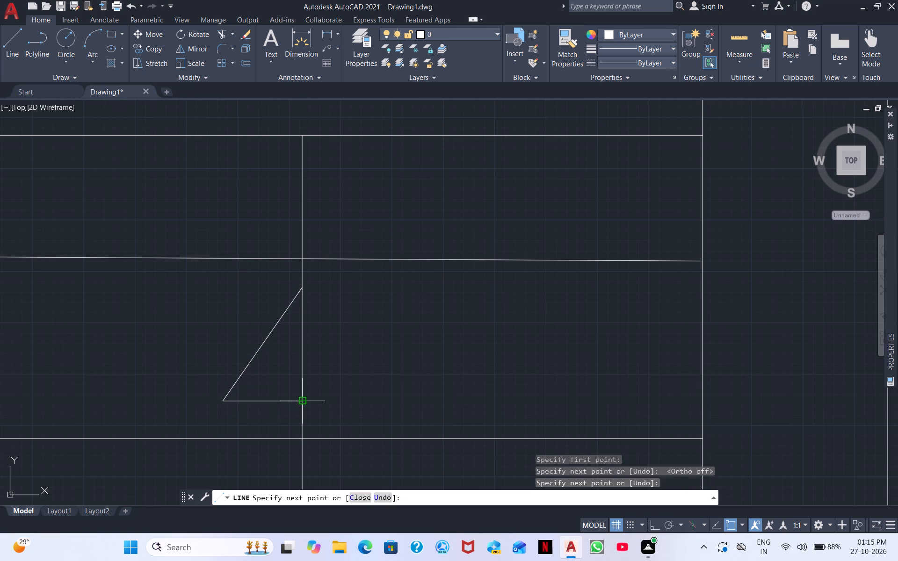
pyautogui.press('Escape')
# Mirror the half arrowhead about the vertical centre line, keeping the original half, to complete the triangular arrowhead.
pyautogui.moveTo(262, 413); pyautogui.dragTo(261, 408)
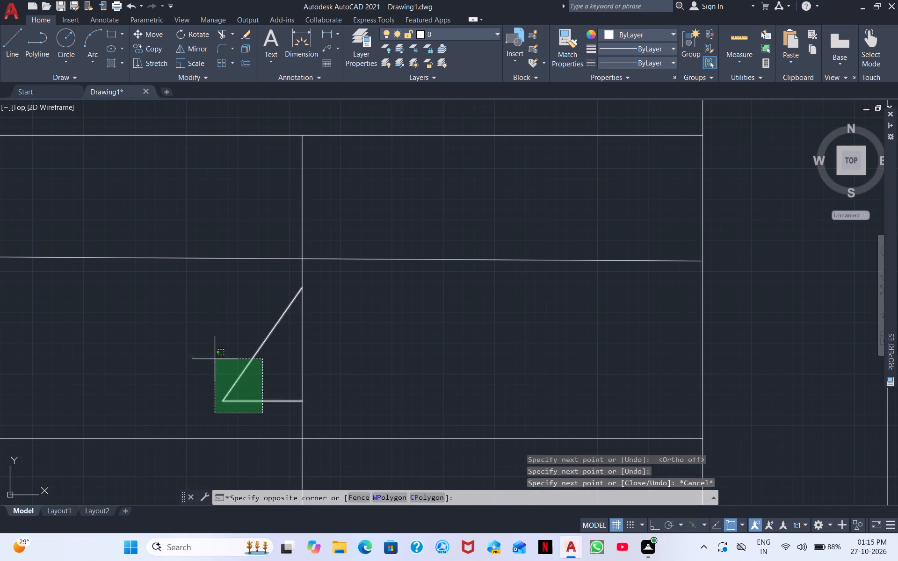
pyautogui.click(214, 359)
pyautogui.rightClick(356, 379)
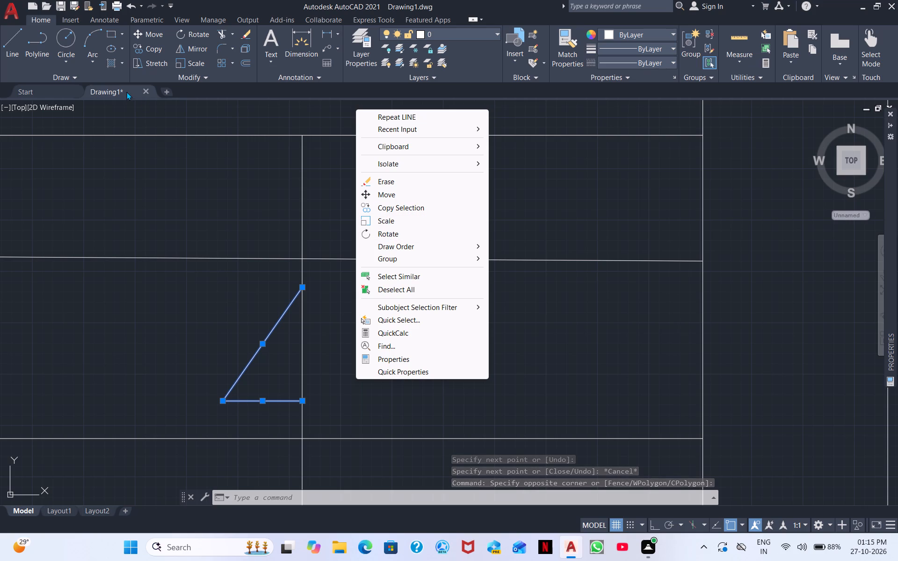
pyautogui.click(190, 46)
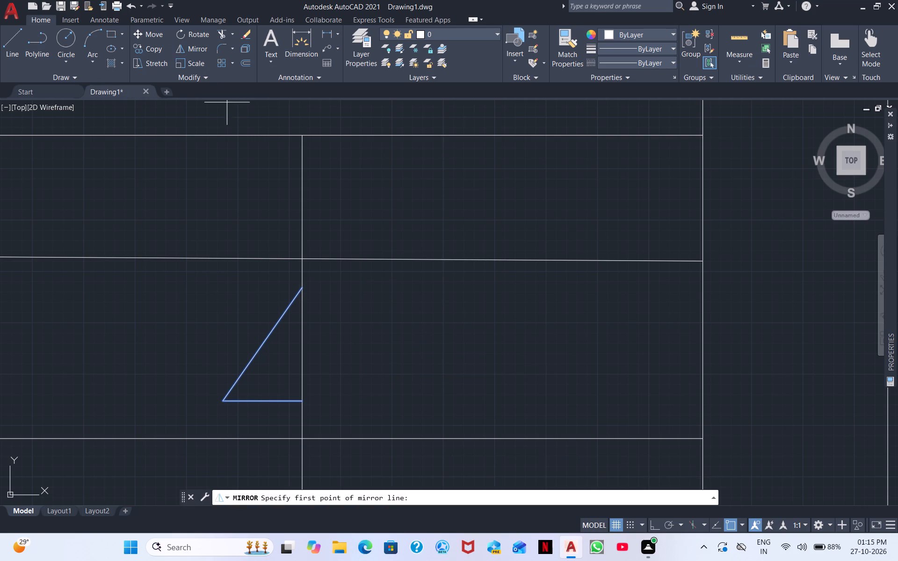
pyautogui.click(304, 283)
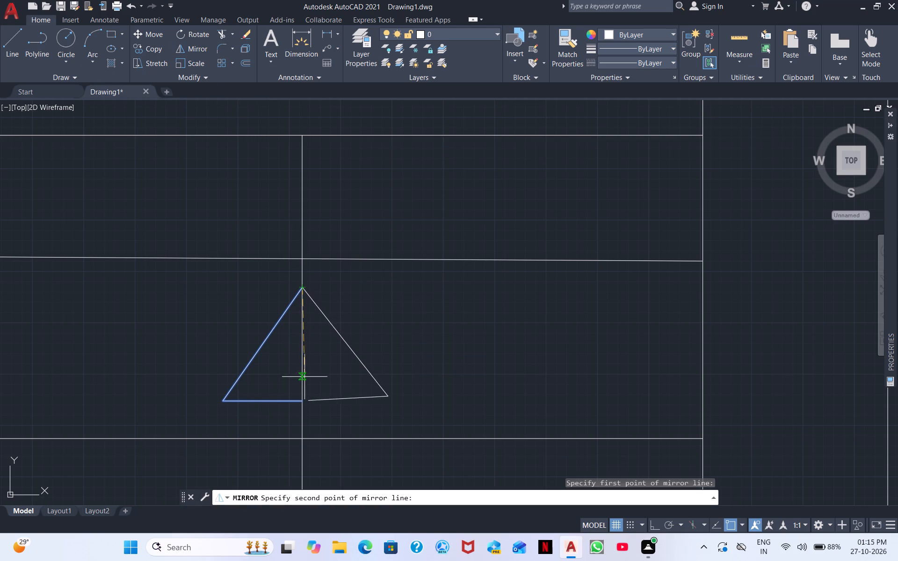
pyautogui.click(303, 401)
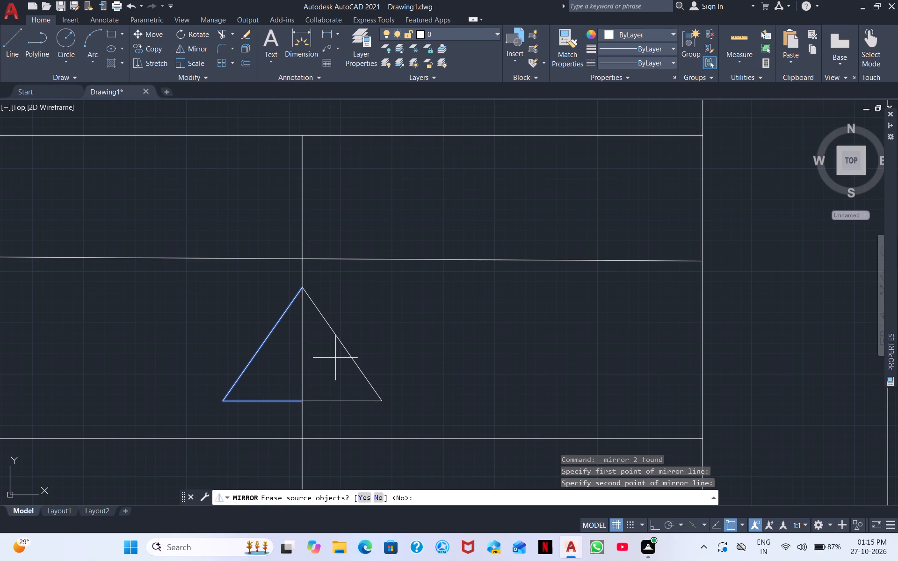
pyautogui.rightClick(362, 349)
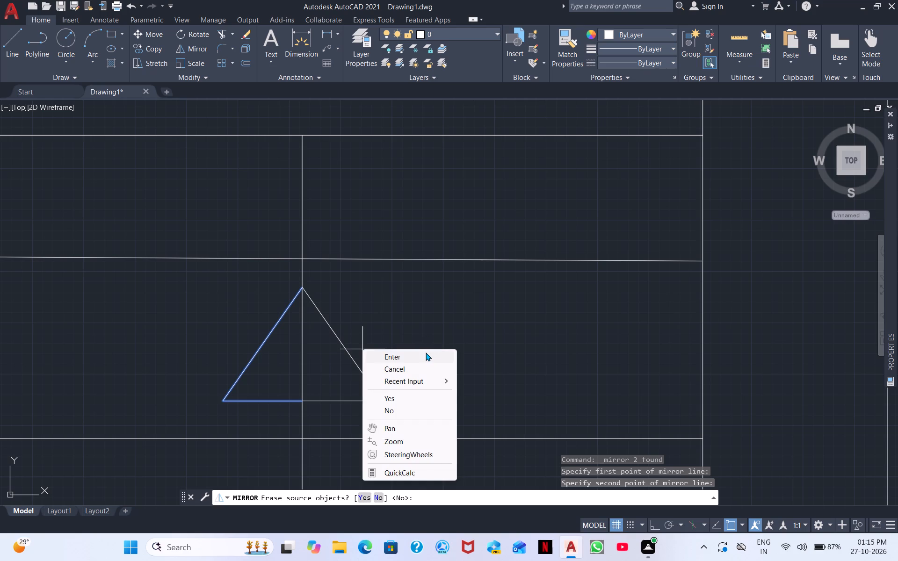
pyautogui.click(426, 352)
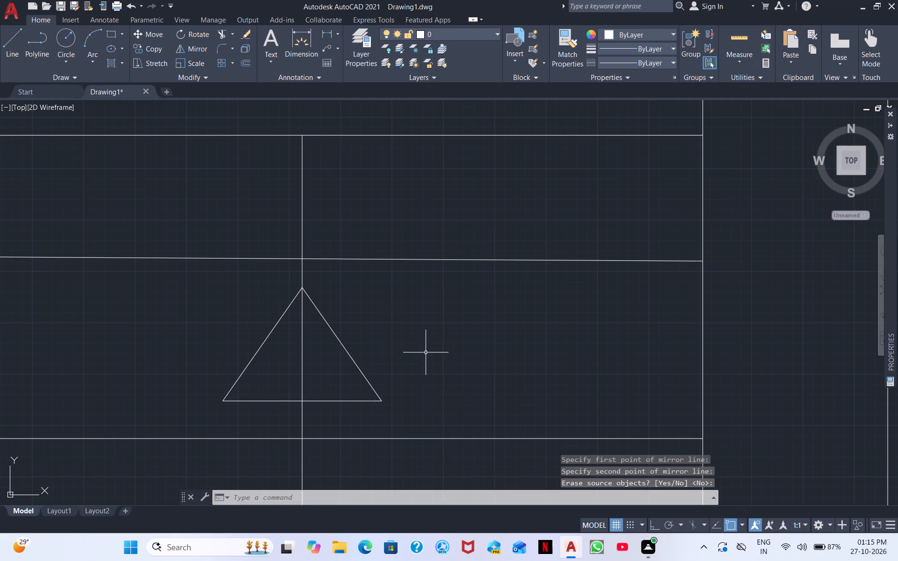
# Trim away the centre line above the arrowhead's tip and the short horizontal top line above the projecting section.
pyautogui.moveTo(367, 375); pyautogui.dragTo(431, 440, button='middle')
pyautogui.scroll(-2, 425, 402)
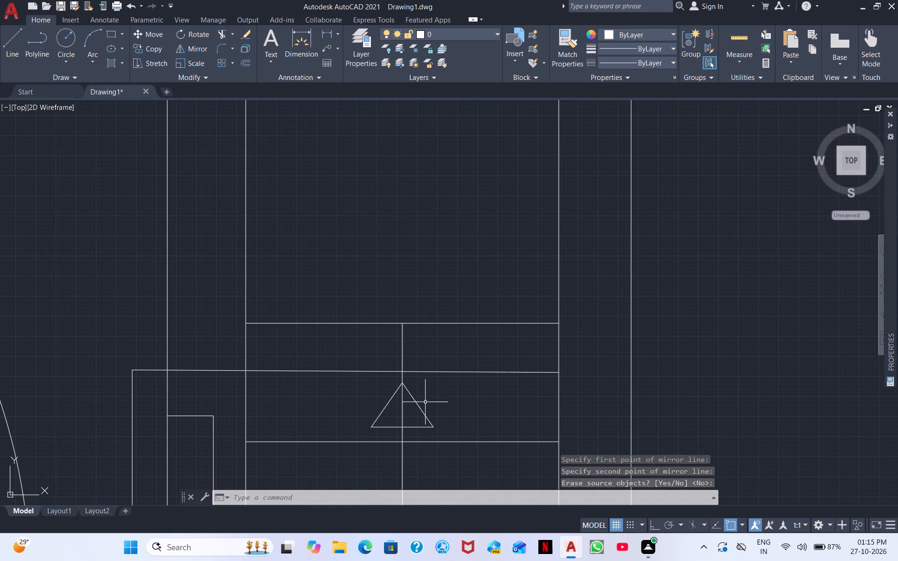
pyautogui.scroll(3, 400, 384)
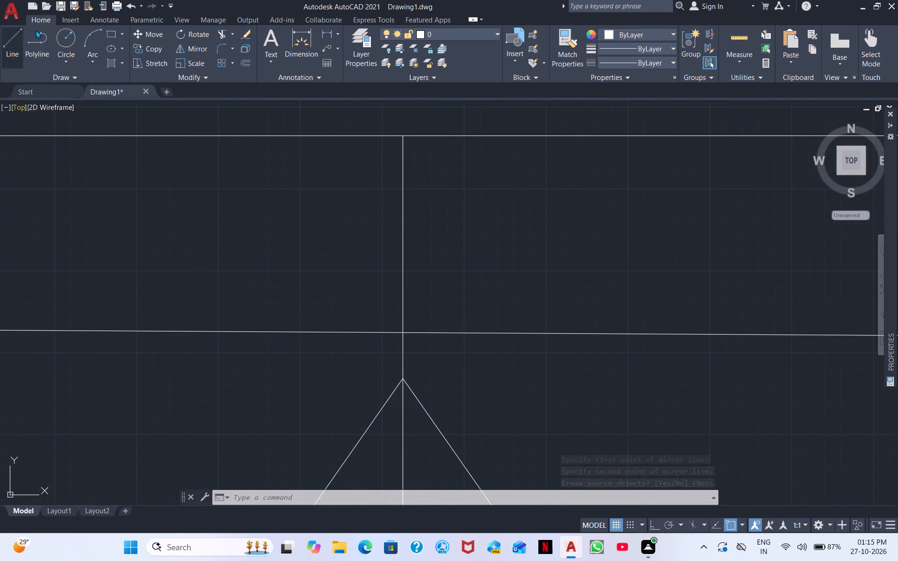
pyautogui.click(224, 32)
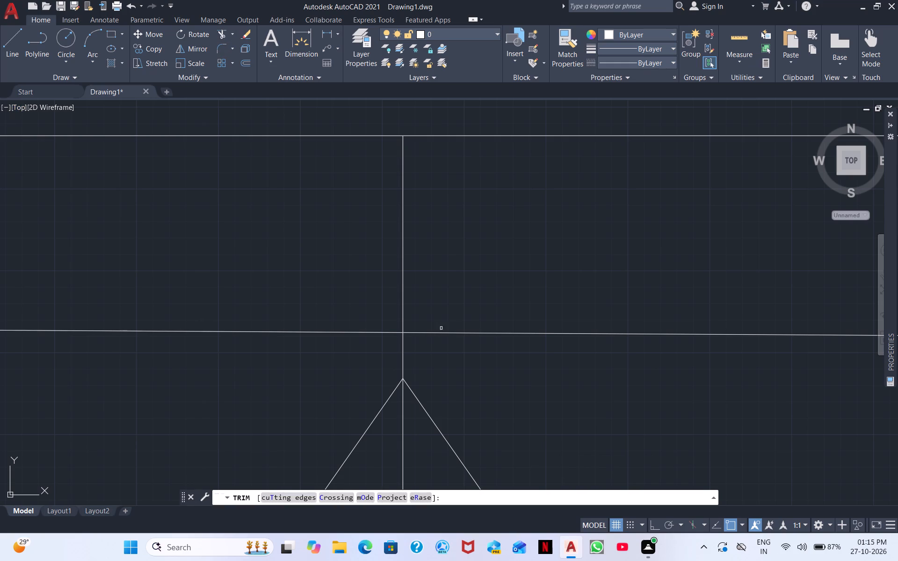
pyautogui.click(405, 361)
pyautogui.click(375, 367)
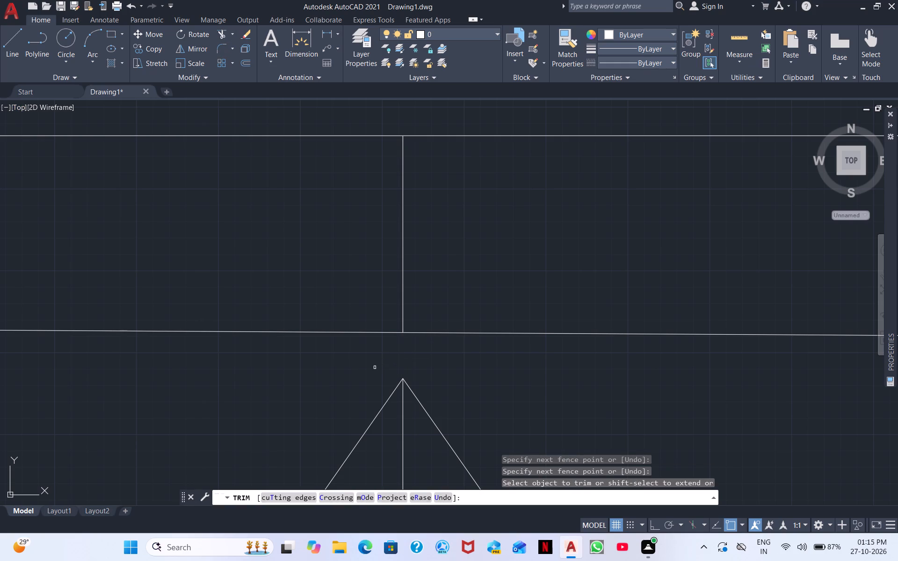
pyautogui.moveTo(415, 292); pyautogui.dragTo(336, 265)
pyautogui.moveTo(333, 119); pyautogui.dragTo(354, 189)
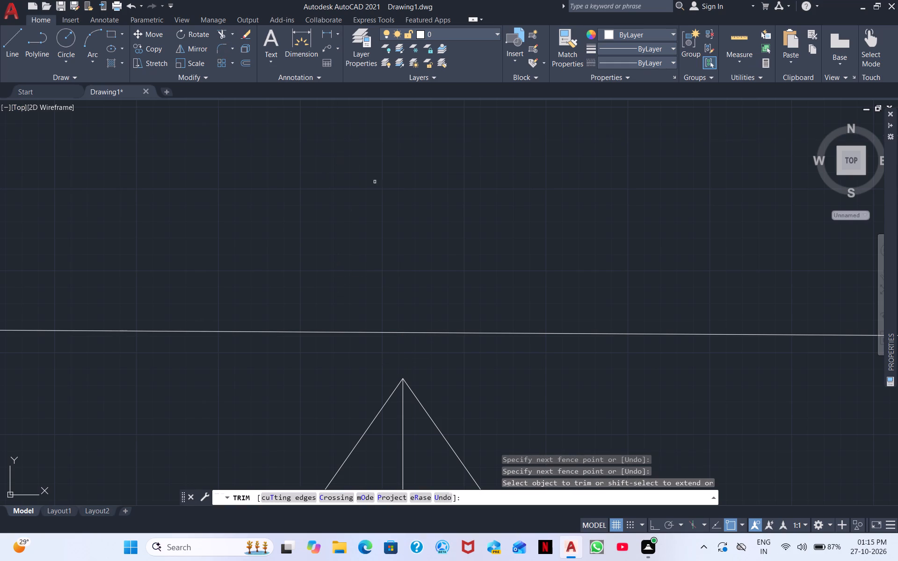
# Trim the part of the centre line inside the arrowhead so the direction line stops at its base.
pyautogui.scroll(-2, 377, 172)
pyautogui.moveTo(405, 199); pyautogui.dragTo(411, 103, button='middle')
pyautogui.click(394, 195)
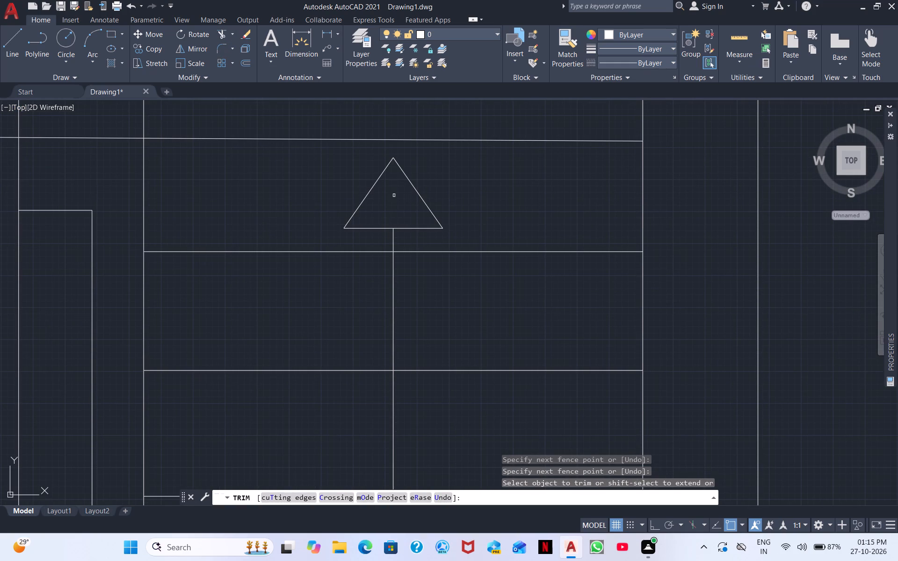
pyautogui.moveTo(423, 333); pyautogui.dragTo(442, 187, button='middle')
pyautogui.scroll(-2, 445, 217)
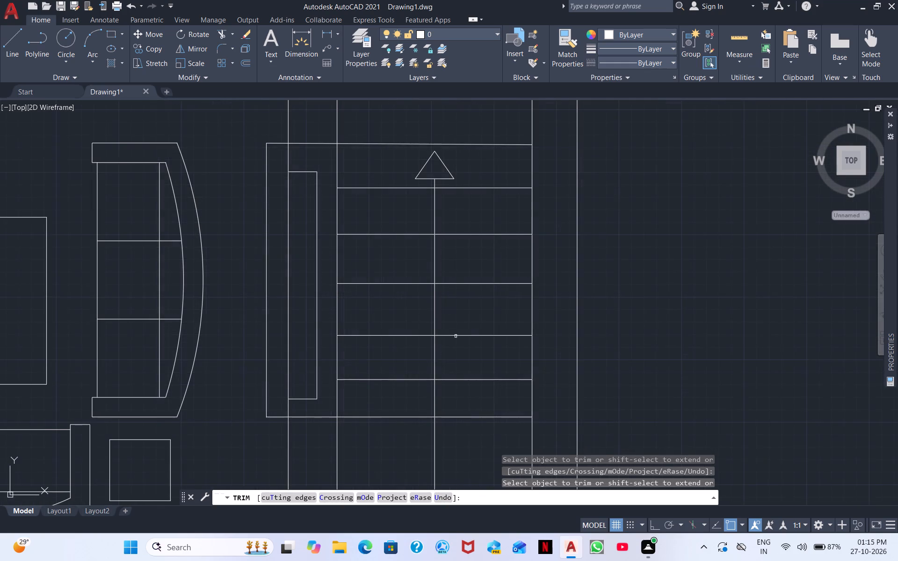
pyautogui.scroll(-1, 442, 418)
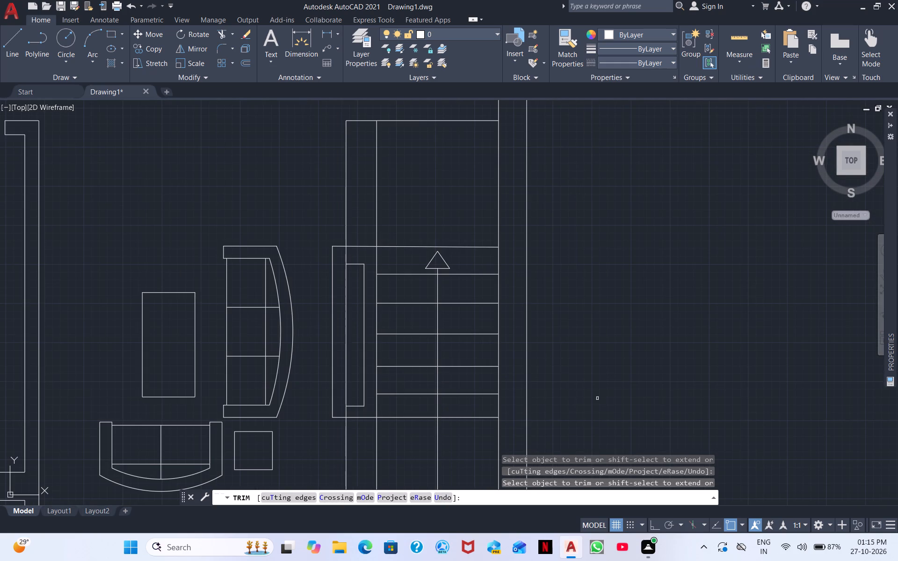
pyautogui.rightClick(620, 376)
pyautogui.click(675, 211)
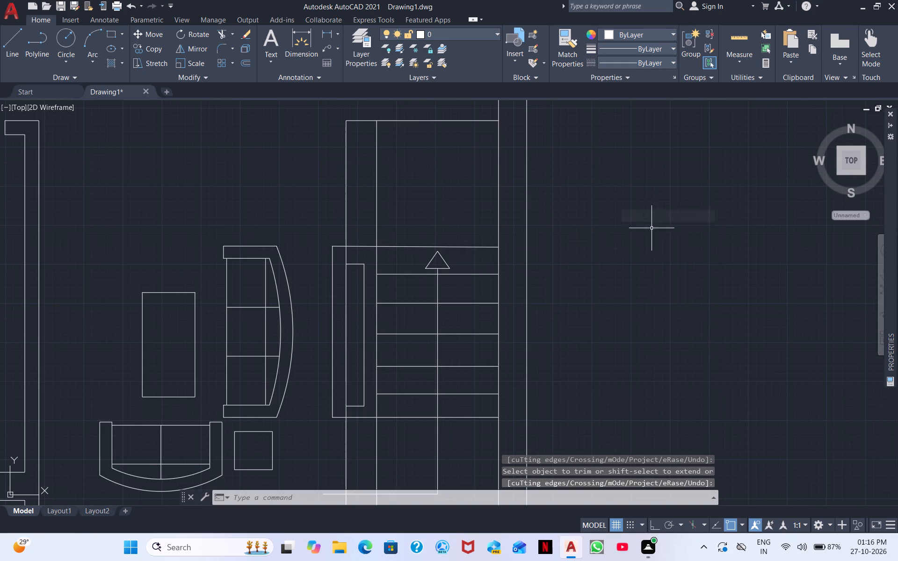
# Move the two sofas, the coffee table and the side table together a short distance right toward the projecting section.
pyautogui.scroll(-2, 640, 249)
pyautogui.moveTo(620, 318); pyautogui.dragTo(659, 316, button='middle')
pyautogui.scroll(1, 548, 338)
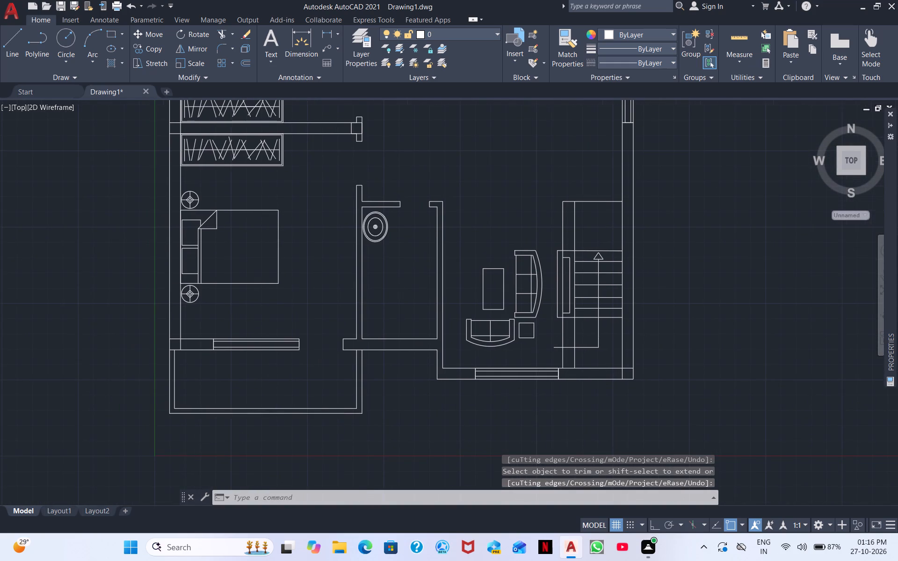
pyautogui.moveTo(536, 352); pyautogui.dragTo(327, 433, button='middle')
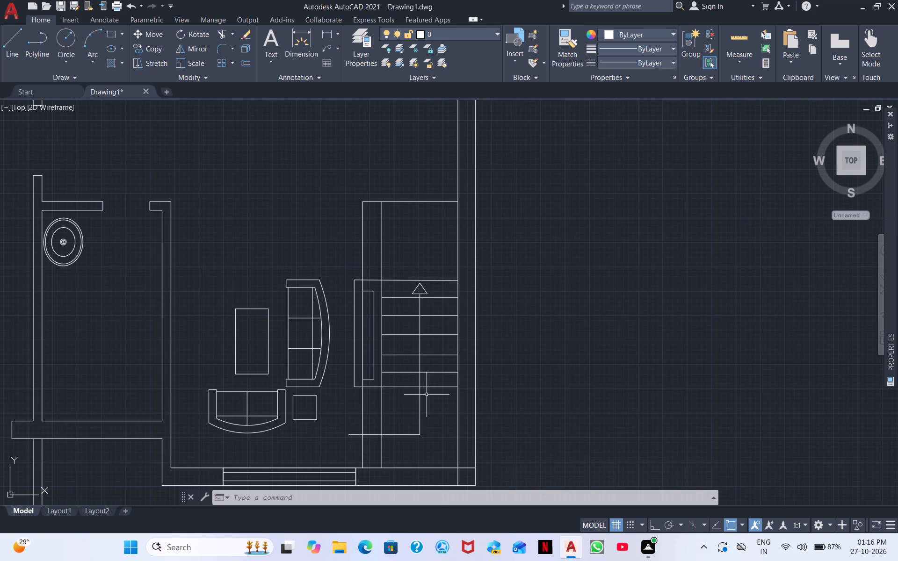
pyautogui.scroll(-1, 394, 394)
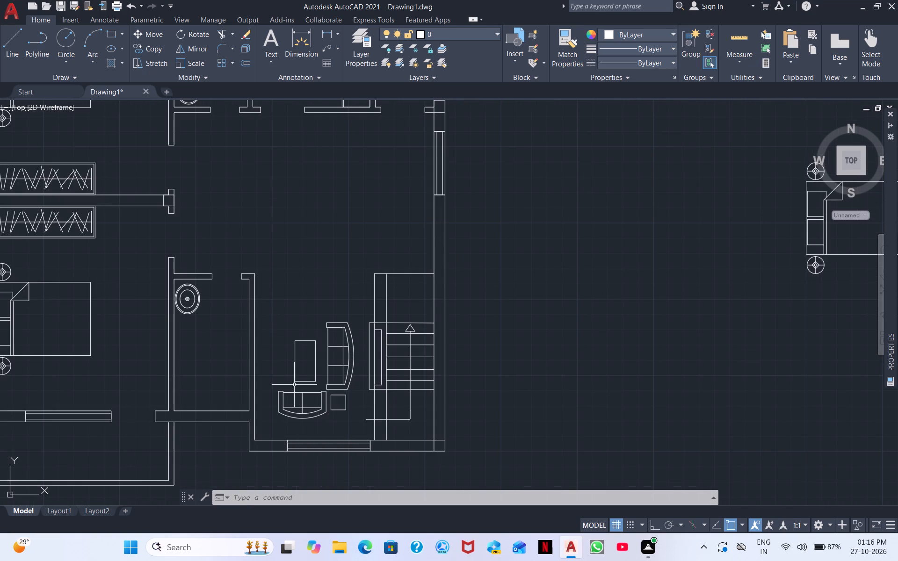
pyautogui.scroll(2, 293, 396)
pyautogui.moveTo(327, 395); pyautogui.dragTo(151, 422, button='middle')
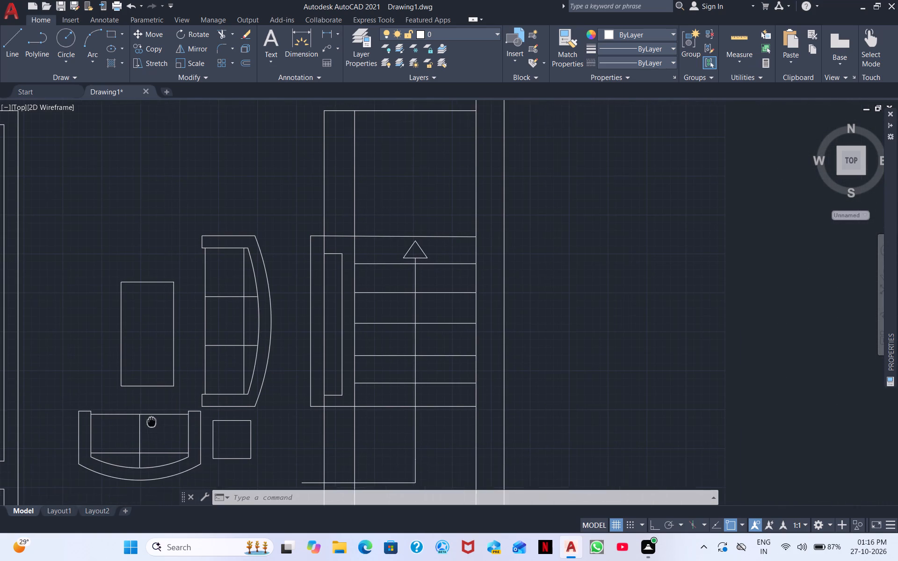
pyautogui.moveTo(151, 422); pyautogui.dragTo(149, 422, button='middle')
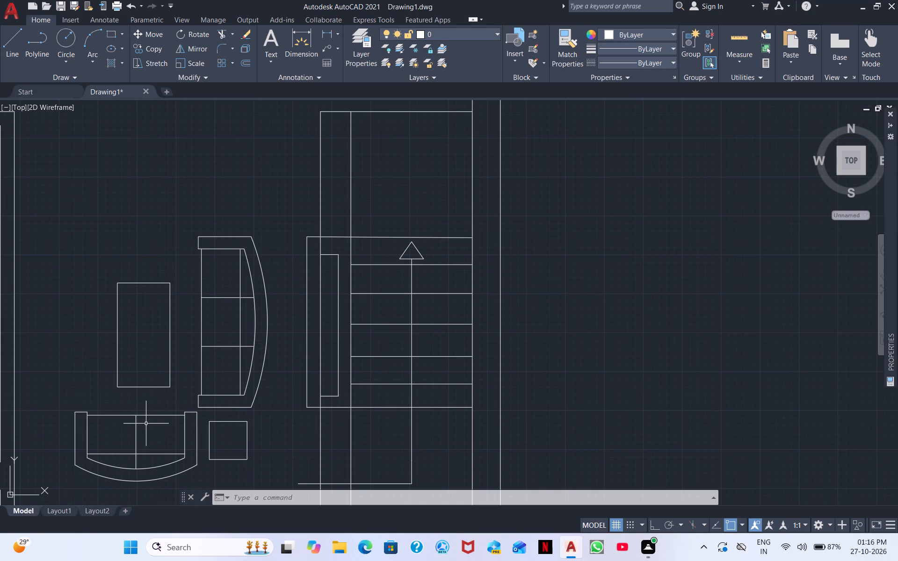
pyautogui.scroll(-1, 139, 449)
pyautogui.click(205, 464)
pyautogui.click(120, 375)
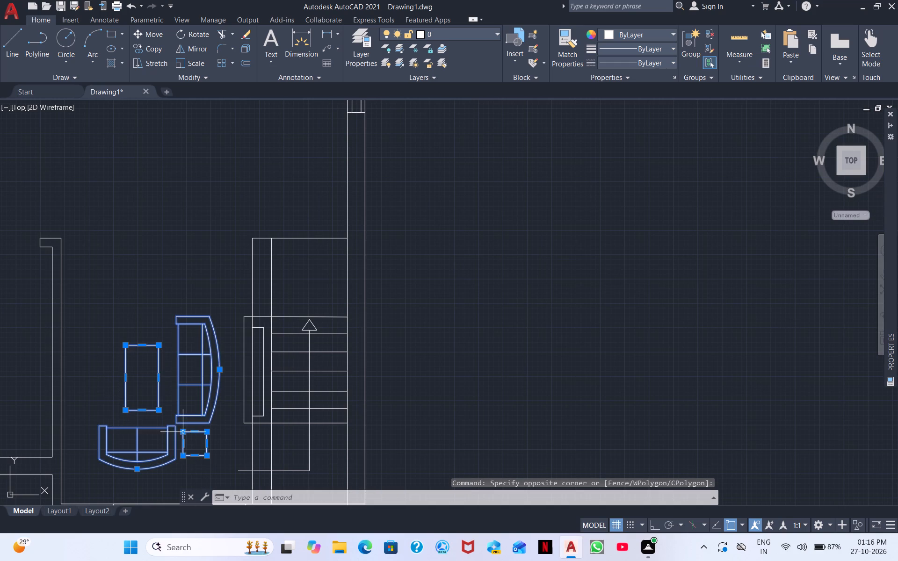
pyautogui.rightClick(181, 430)
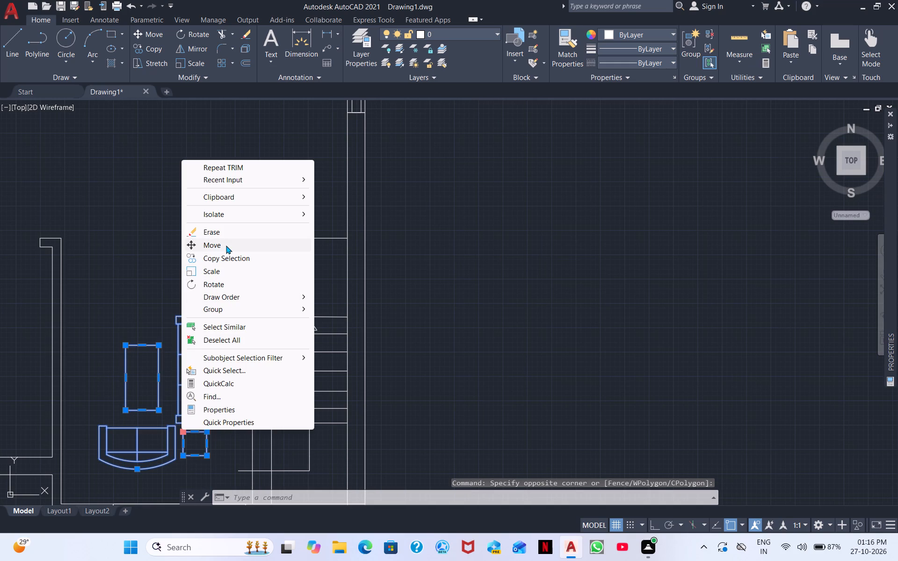
pyautogui.click(226, 245)
pyautogui.click(164, 378)
pyautogui.click(173, 376)
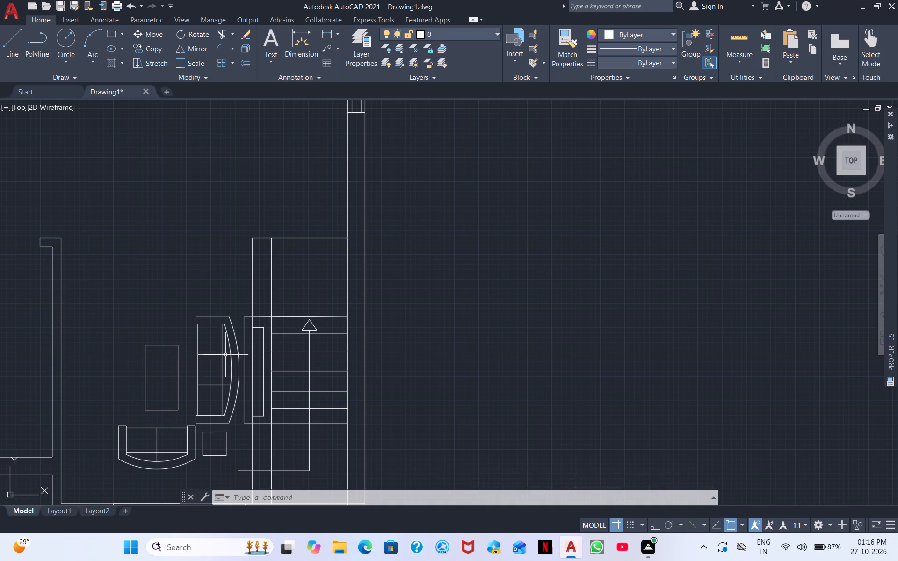
# Examine the seating group, the staircase and the surrounding lower part of the floor plan.
pyautogui.scroll(-1, 350, 390)
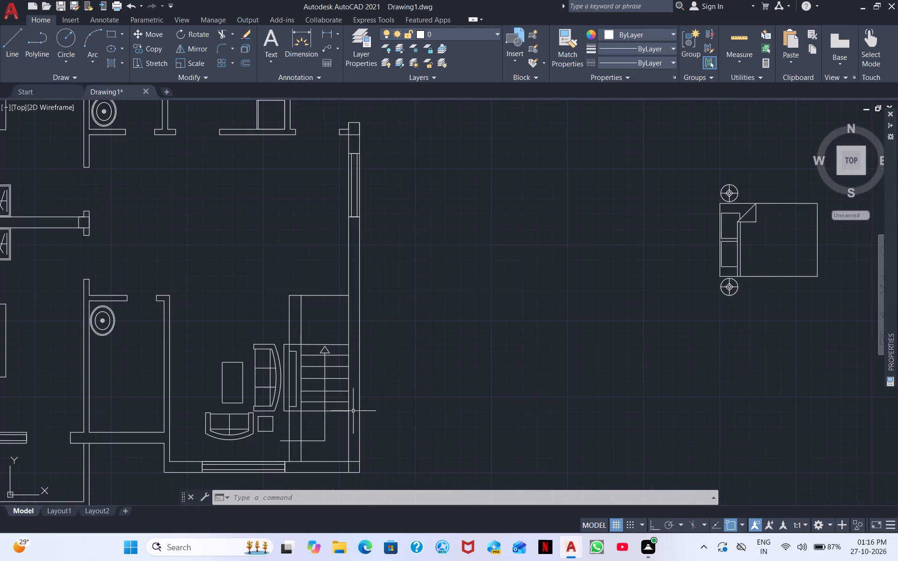
pyautogui.scroll(2, 255, 405)
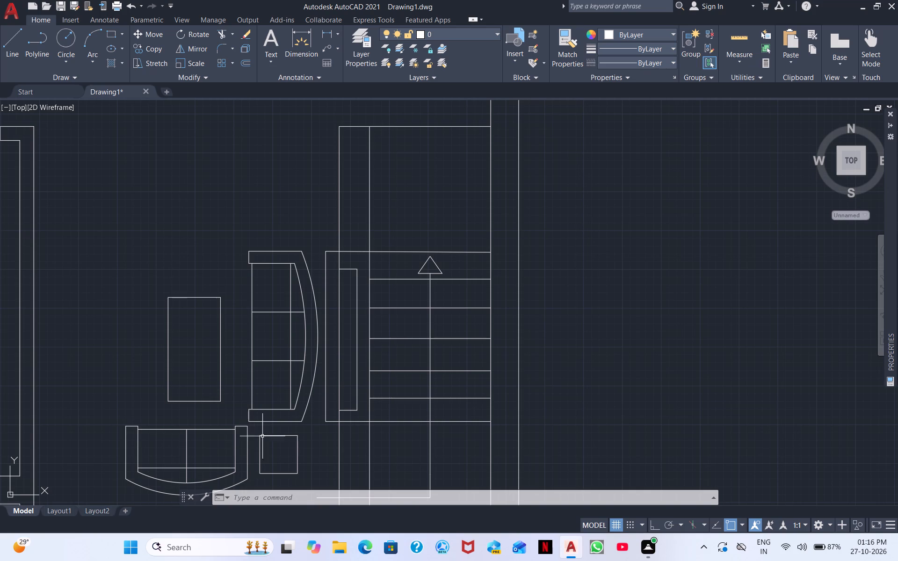
pyautogui.moveTo(374, 394); pyautogui.dragTo(361, 288, button='middle')
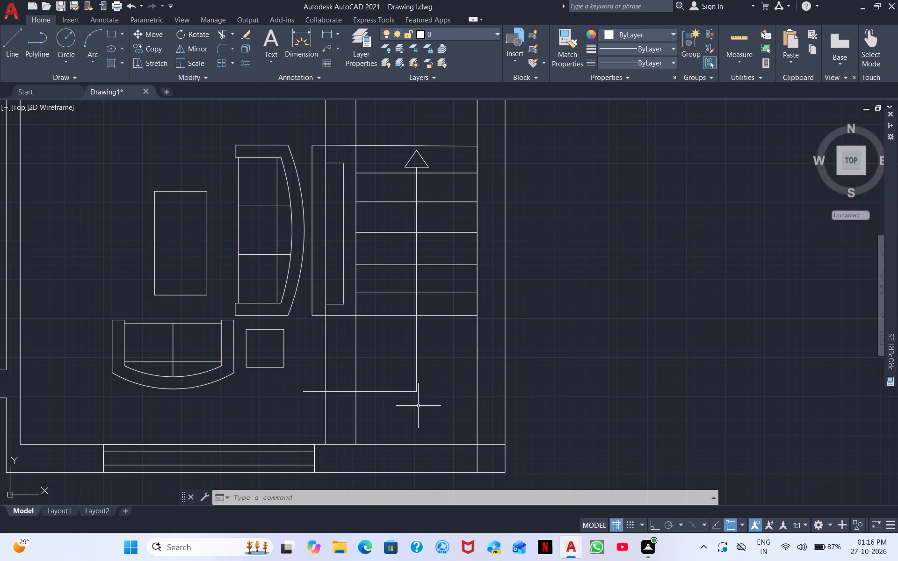
pyautogui.scroll(1, 418, 406)
pyautogui.scroll(-2, 418, 406)
pyautogui.moveTo(416, 409); pyautogui.dragTo(424, 332, button='middle')
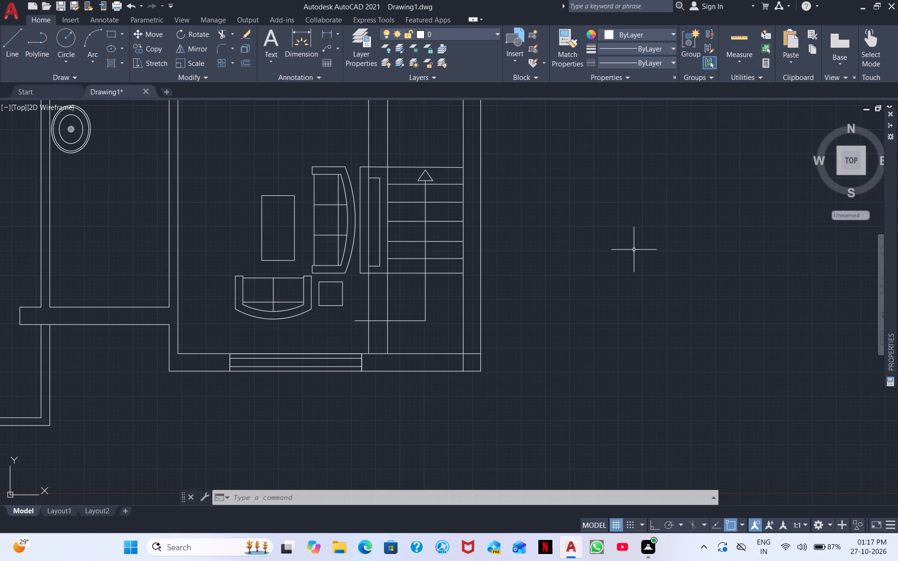
pyautogui.scroll(-2, 498, 375)
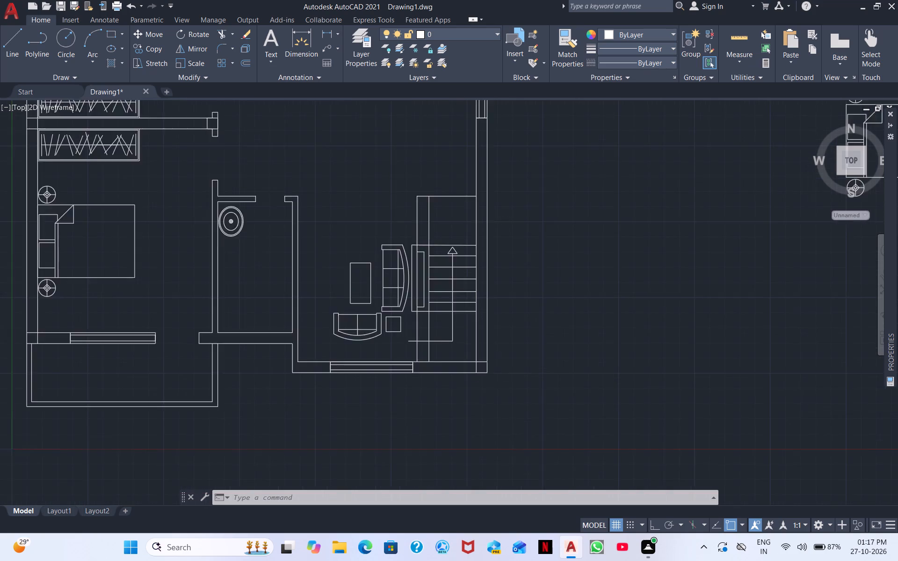
pyautogui.moveTo(524, 427); pyautogui.dragTo(458, 327, button='middle')
pyautogui.scroll(2, 452, 324)
pyautogui.moveTo(400, 362); pyautogui.dragTo(491, 524, button='middle')
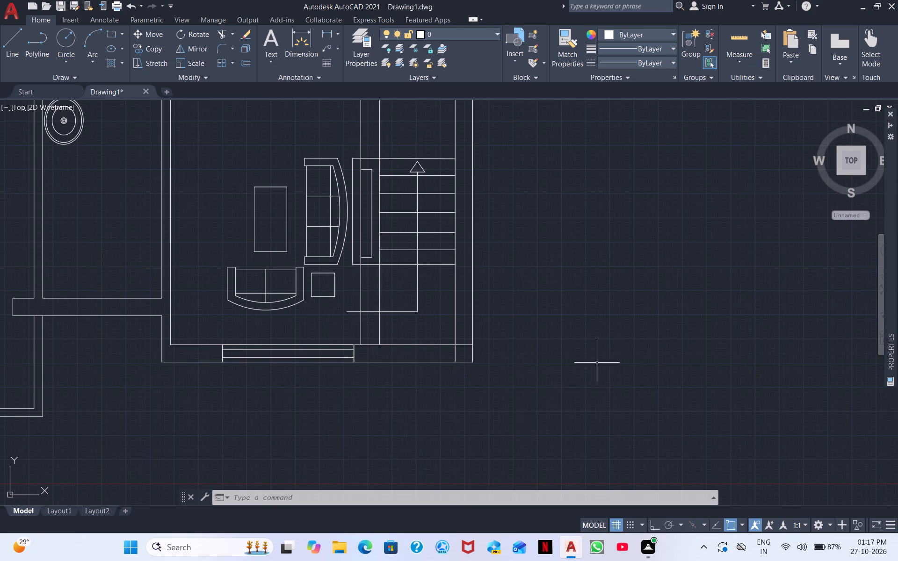
# Draw a rectangle across the thickness of the right wall, ending level with the staircase's top line.
pyautogui.moveTo(597, 366); pyautogui.dragTo(507, 518, button='middle')
pyautogui.moveTo(510, 374); pyautogui.dragTo(510, 398, button='middle')
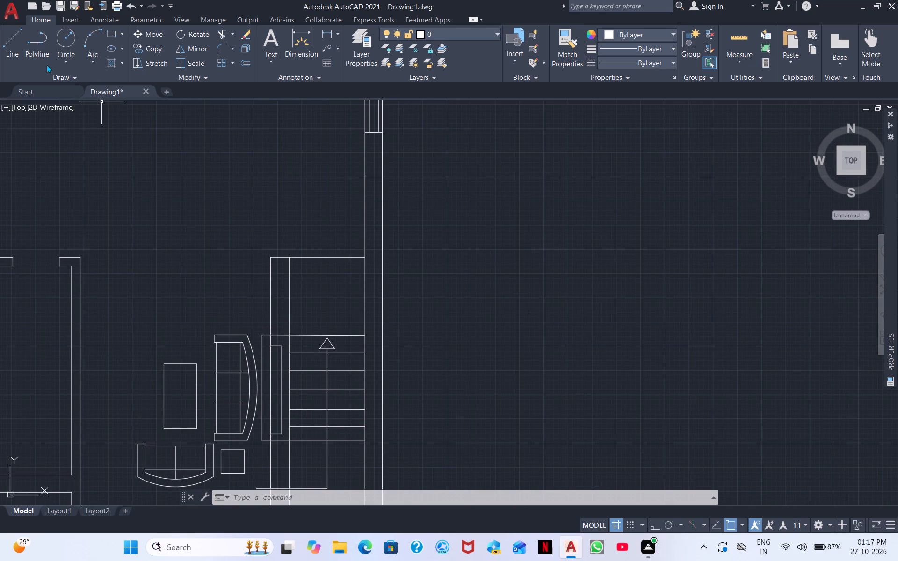
pyautogui.click(114, 30)
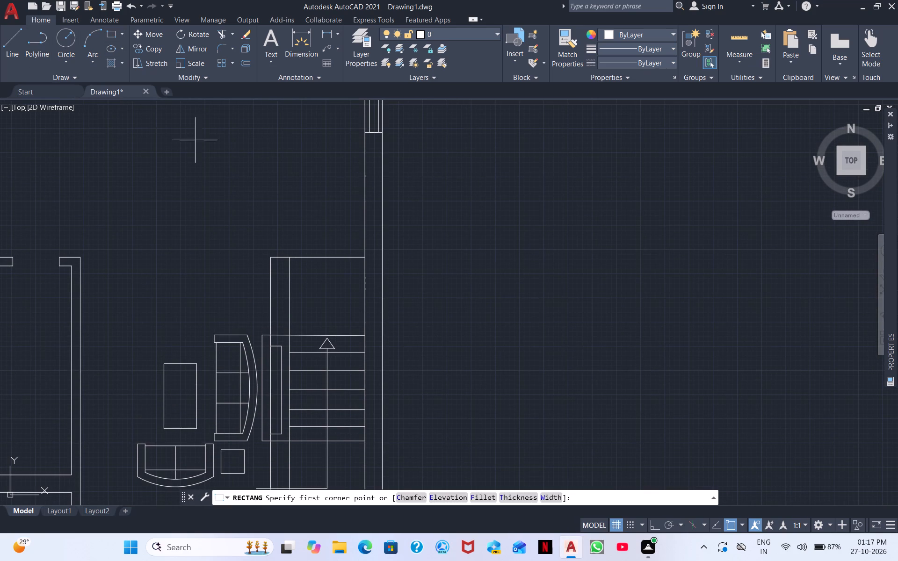
pyautogui.scroll(1, 345, 240)
pyautogui.scroll(-1, 420, 213)
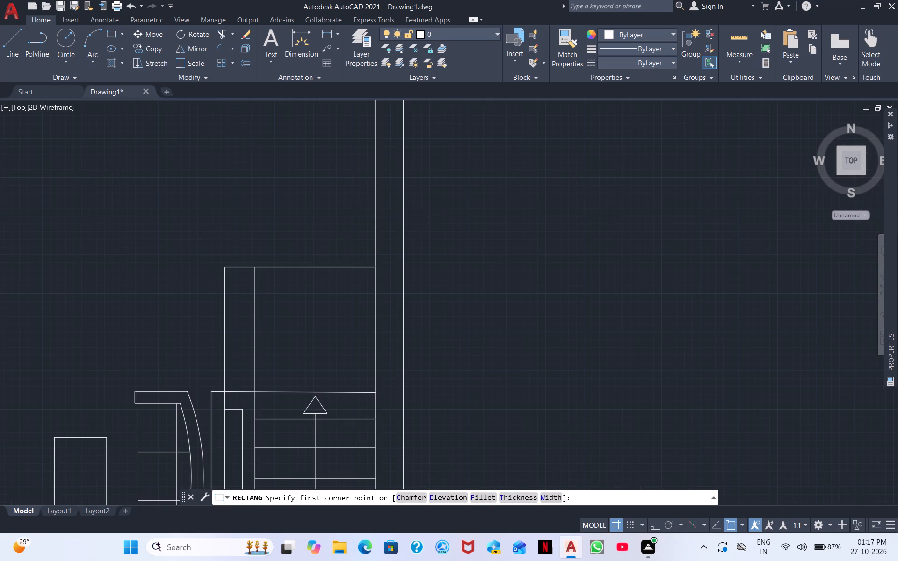
pyautogui.scroll(1, 413, 219)
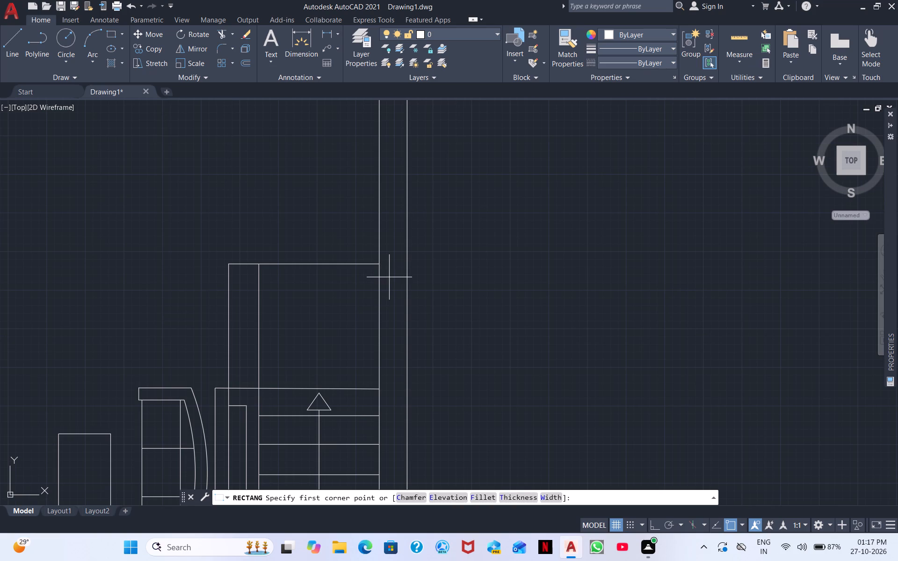
pyautogui.moveTo(389, 280); pyautogui.dragTo(404, 399, button='middle')
pyautogui.scroll(-1, 403, 401)
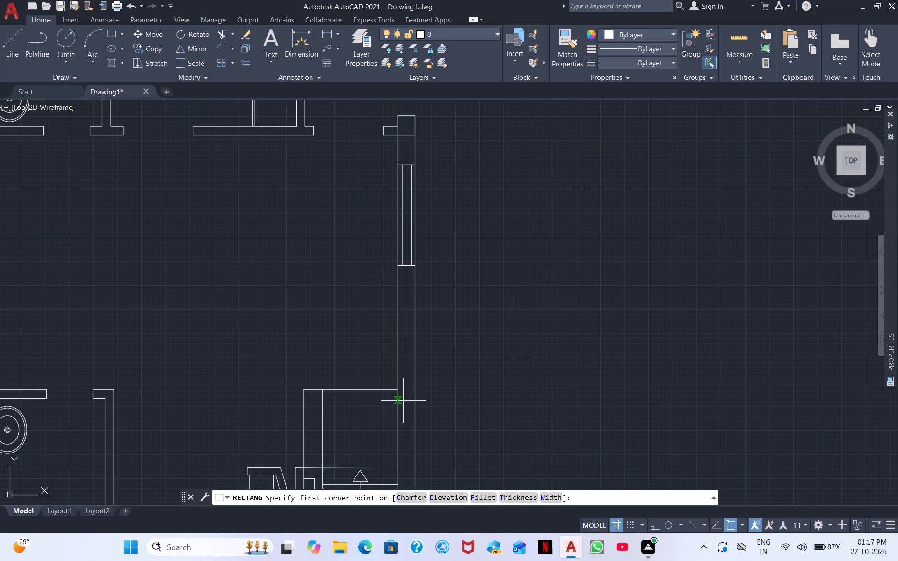
pyautogui.scroll(1, 406, 394)
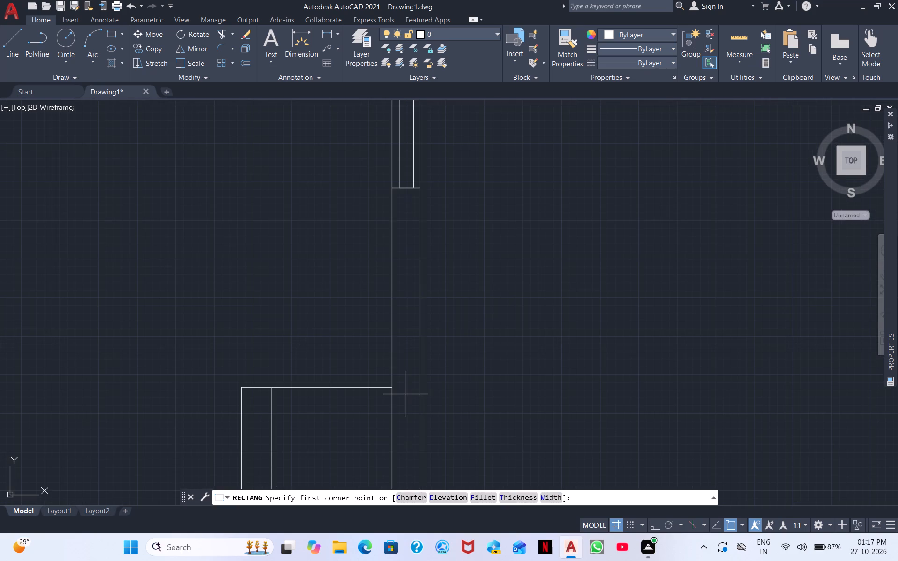
pyautogui.scroll(-2, 381, 339)
pyautogui.scroll(3, 385, 329)
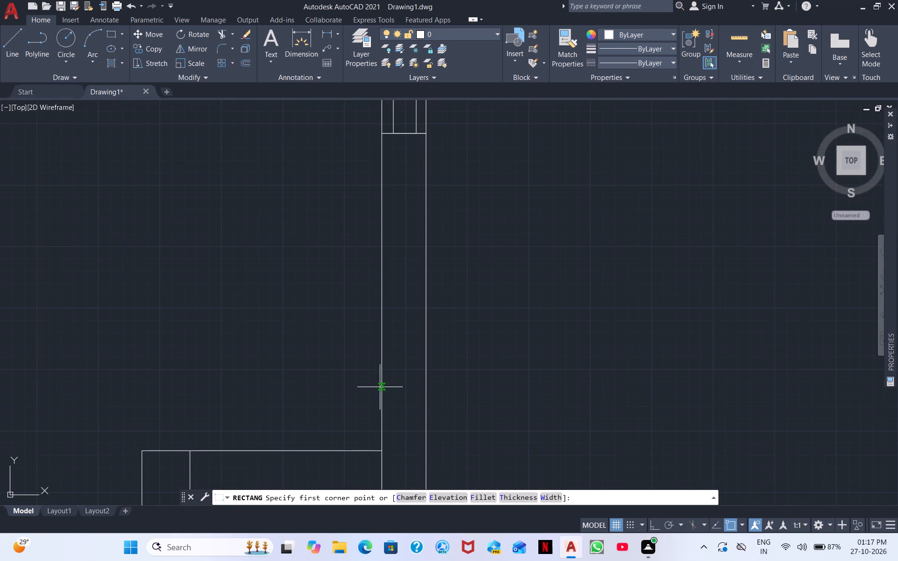
pyautogui.click(381, 393)
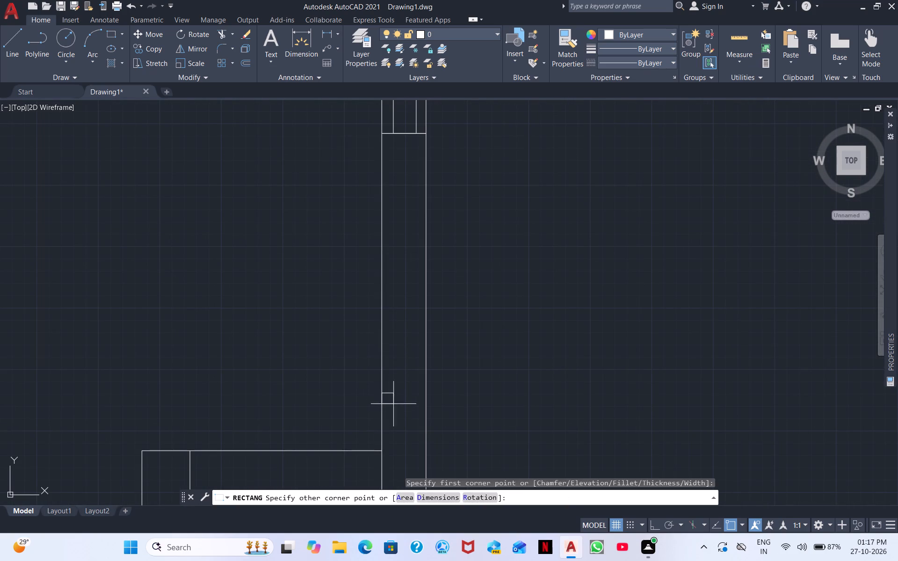
pyautogui.click(427, 452)
pyautogui.scroll(-2, 434, 447)
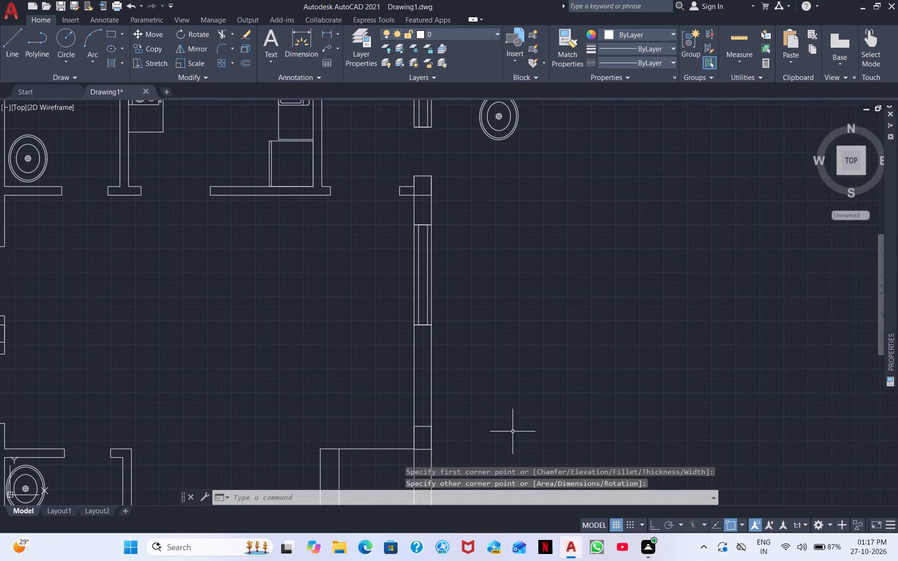
# With Ortho on, draw a line outline below the kitchen's lower wall segment, 3' deep and spanning the segment's full width.
pyautogui.moveTo(513, 432); pyautogui.dragTo(590, 483, button='middle')
pyautogui.scroll(1, 482, 372)
pyautogui.moveTo(408, 333); pyautogui.dragTo(465, 461, button='middle')
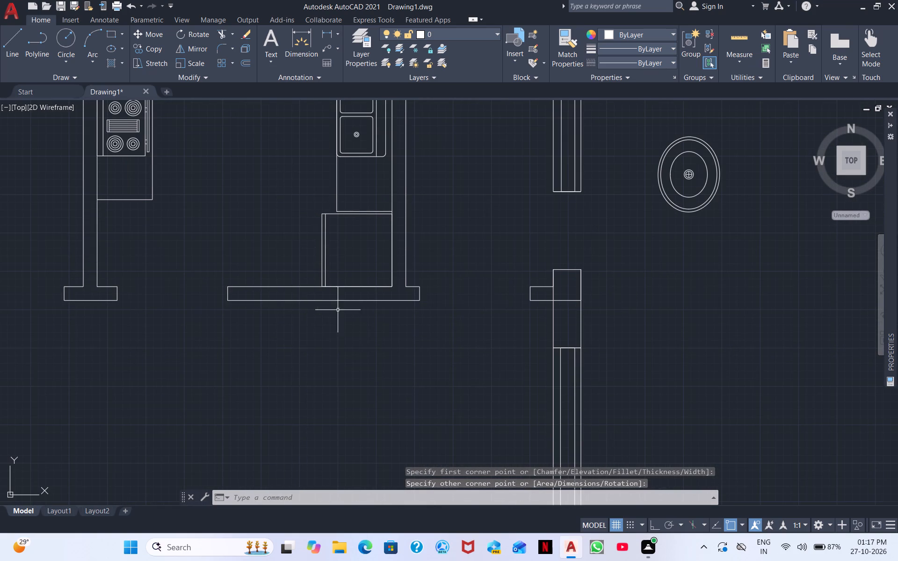
pyautogui.click(9, 44)
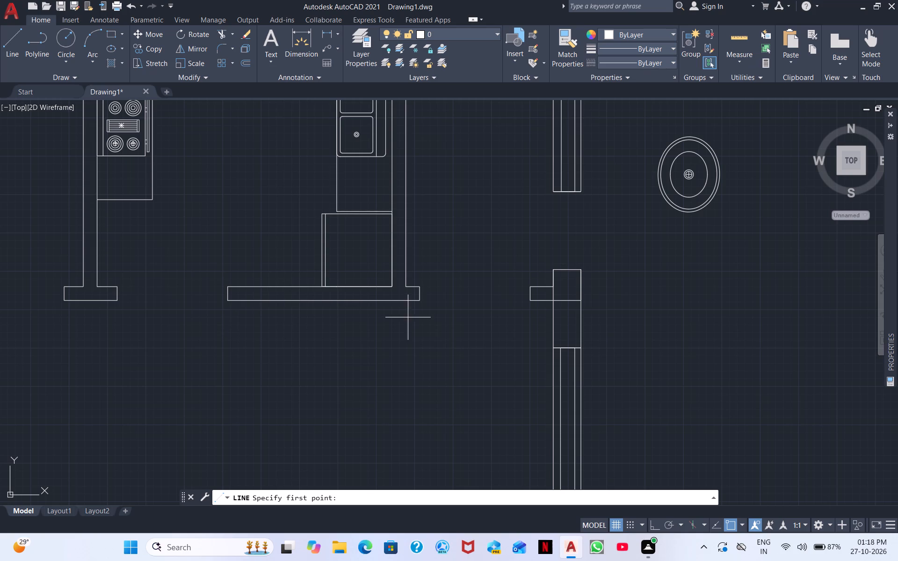
pyautogui.click(420, 300)
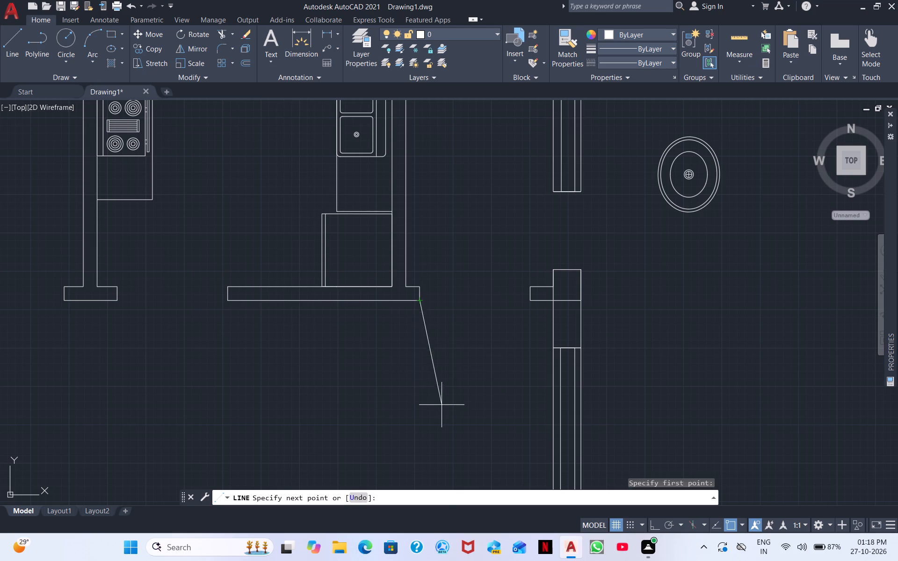
pyautogui.click(651, 524)
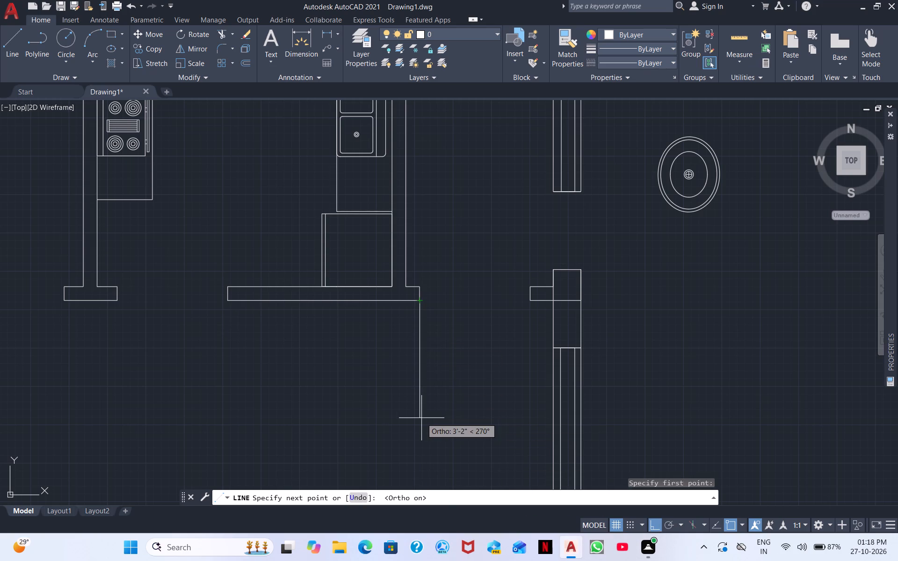
pyautogui.write("3'")
pyautogui.press('Return')
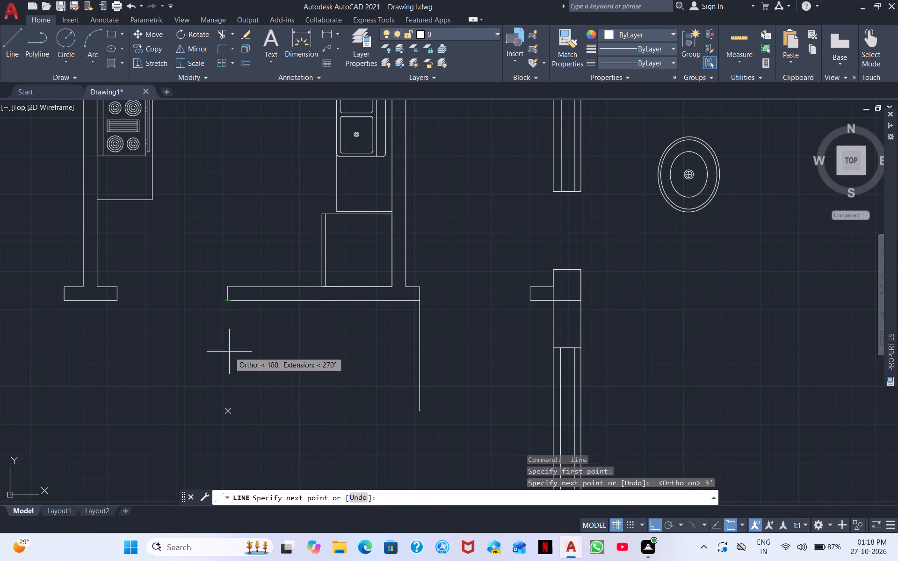
pyautogui.click(226, 411)
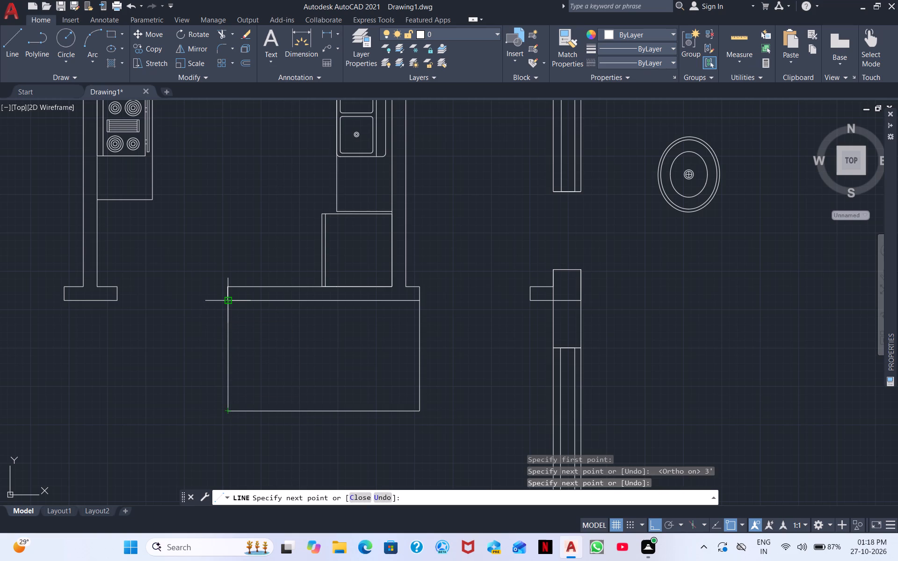
pyautogui.click(229, 300)
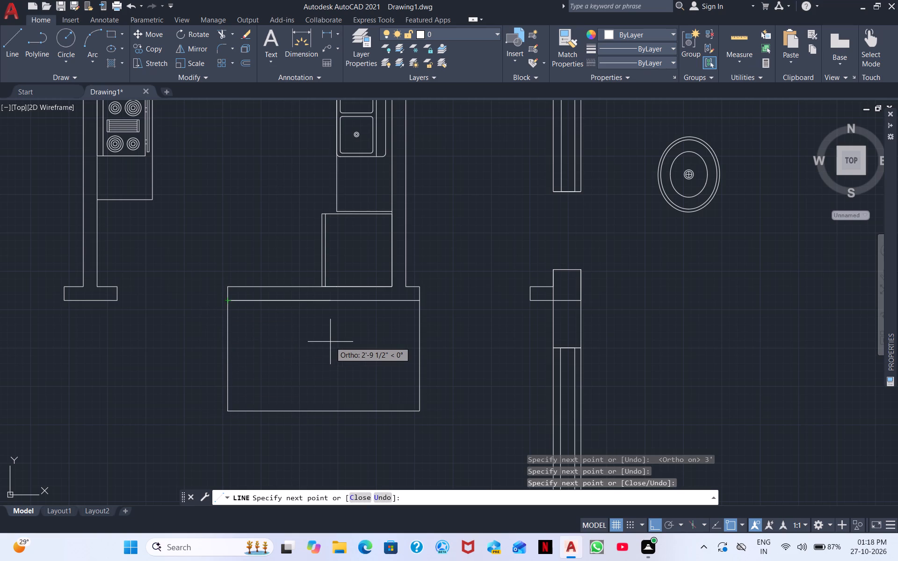
pyautogui.click(243, 372)
pyautogui.click(190, 359)
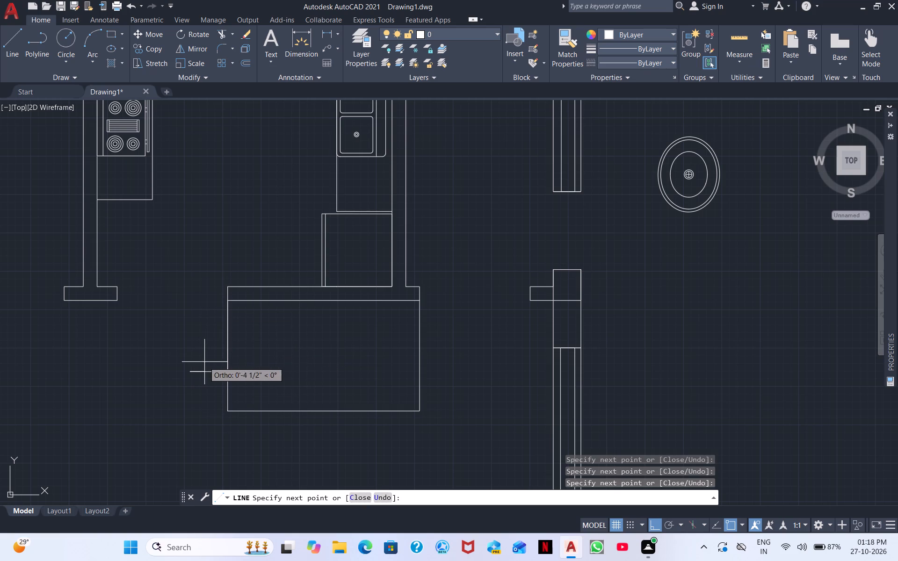
pyautogui.press('Escape')
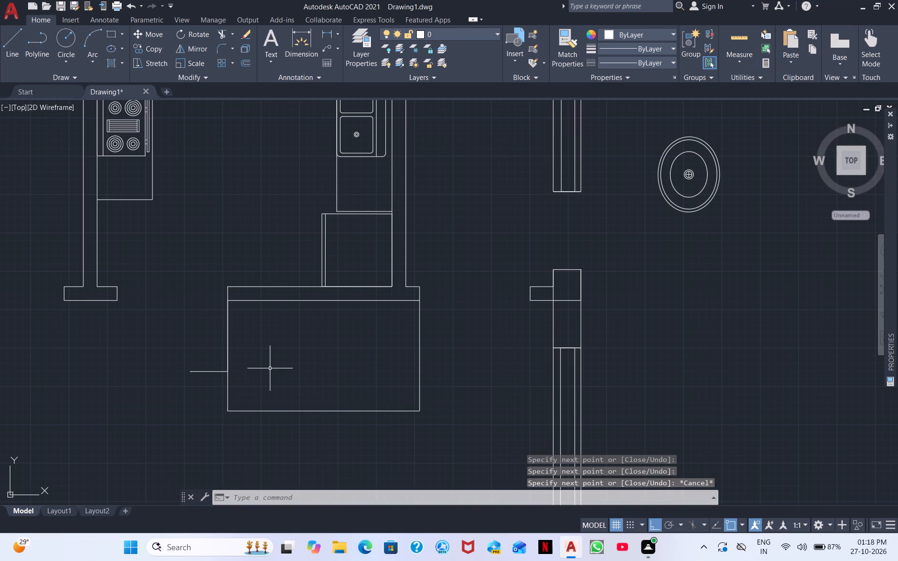
# Erase the stray short horizontal line sticking out from the left side of the new outline.
pyautogui.click(268, 374)
pyautogui.click(261, 361)
pyautogui.click(213, 382)
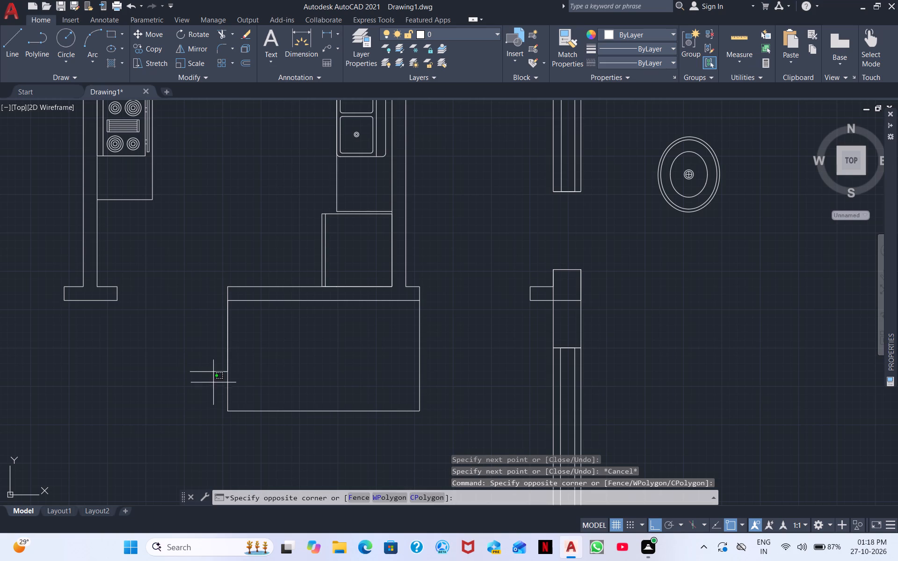
pyautogui.click(197, 360)
pyautogui.rightClick(311, 386)
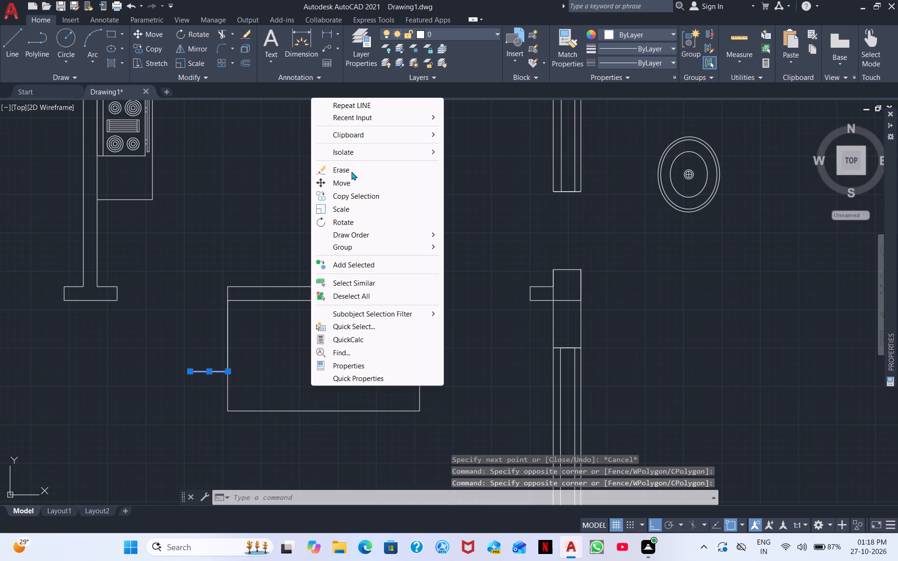
pyautogui.click(351, 172)
# Move the outline's left vertical side a short distance right, inward from the end of the wall segment.
pyautogui.moveTo(275, 364); pyautogui.dragTo(275, 369)
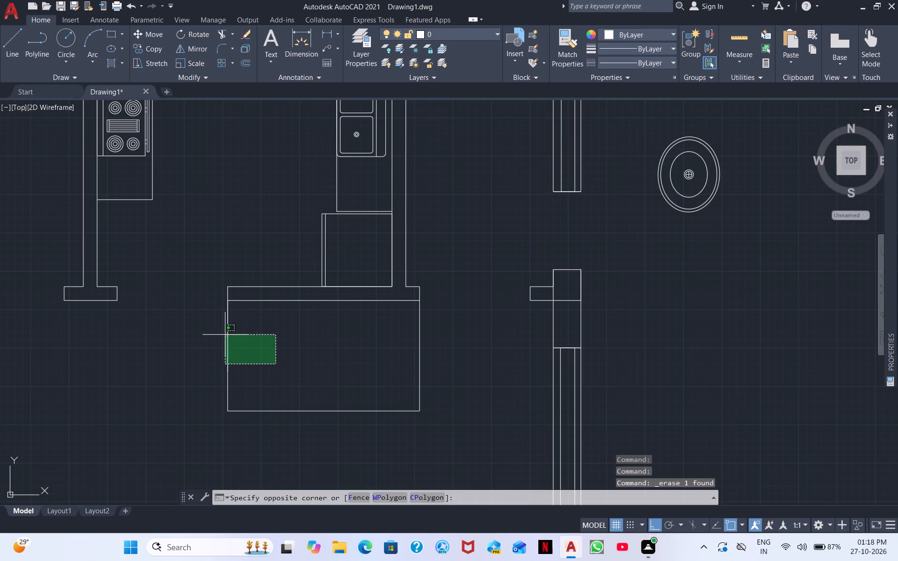
pyautogui.click(210, 324)
pyautogui.rightClick(323, 350)
pyautogui.click(348, 162)
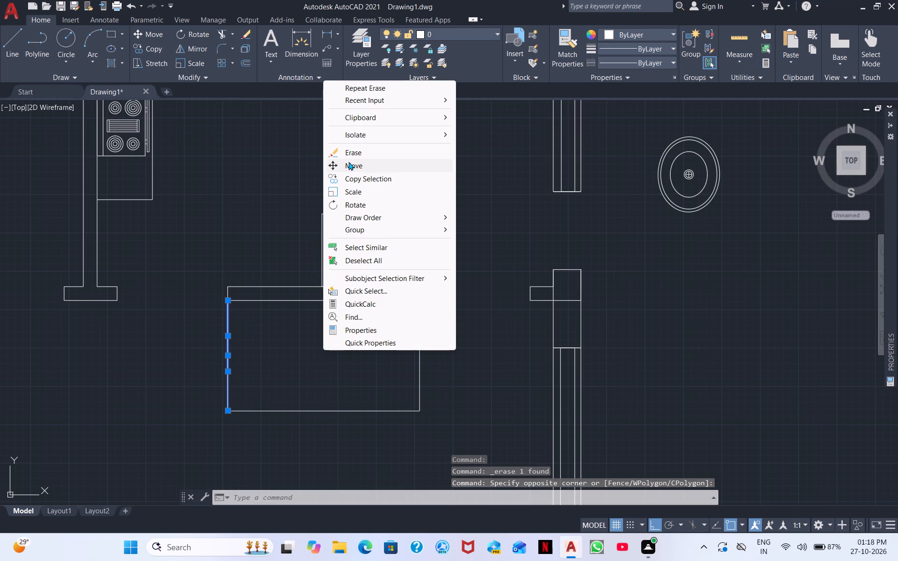
pyautogui.scroll(2, 273, 292)
pyautogui.click(159, 312)
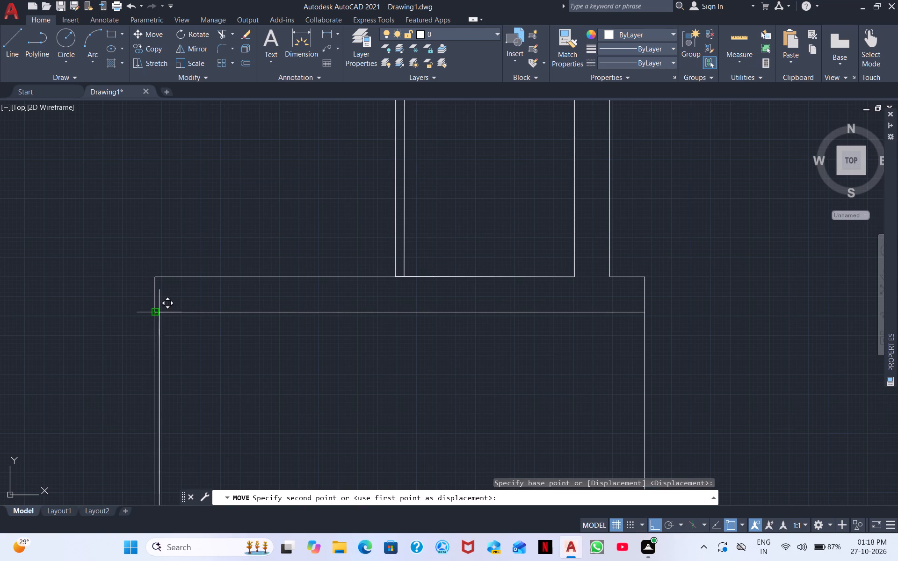
pyautogui.click(196, 309)
pyautogui.scroll(-2, 206, 320)
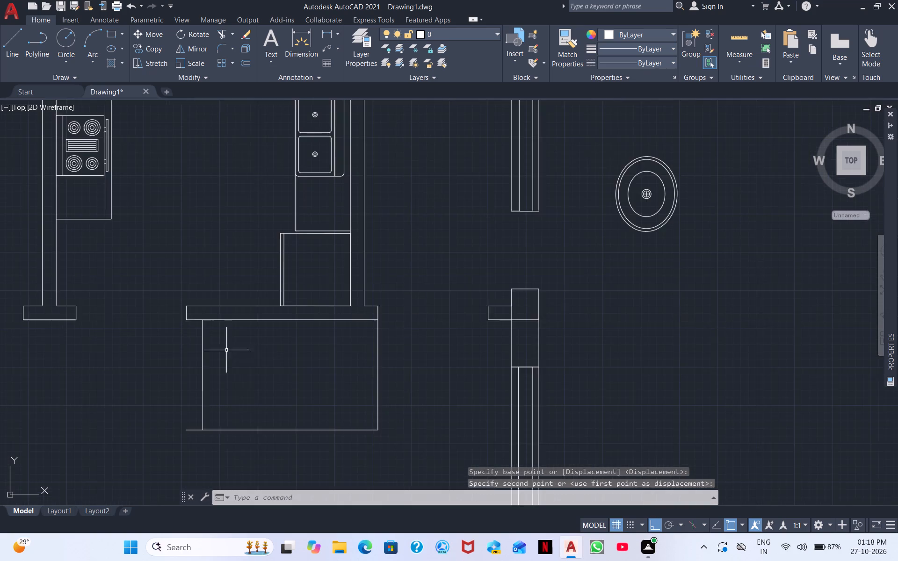
# Trim the end of the outline's bottom line that overhangs beyond the moved left side.
pyautogui.moveTo(241, 360); pyautogui.dragTo(213, 251, button='middle')
pyautogui.click(220, 37)
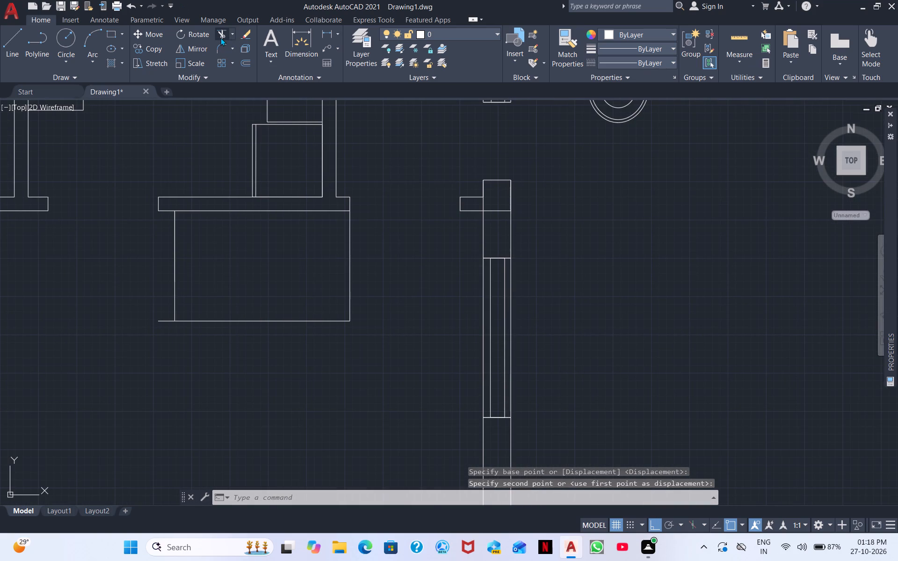
pyautogui.click(164, 322)
pyautogui.rightClick(257, 259)
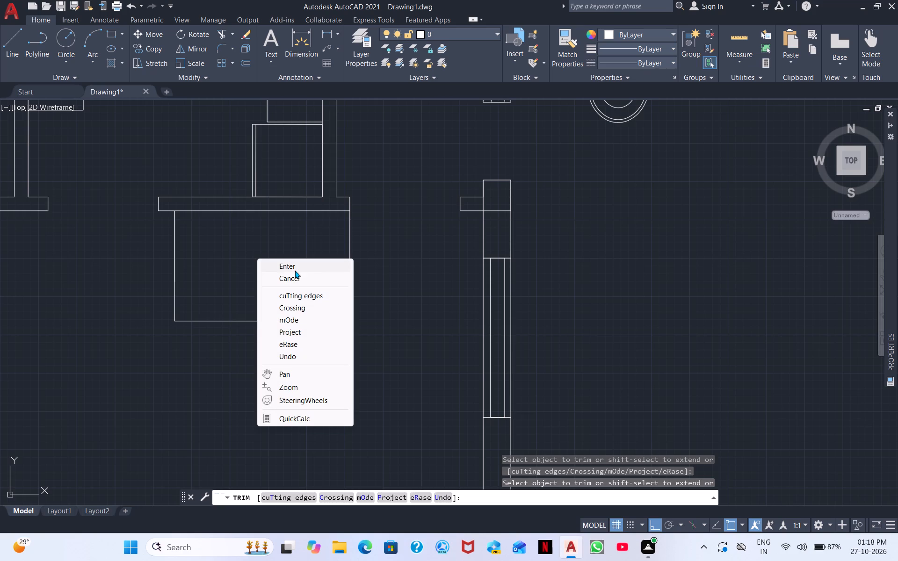
pyautogui.click(298, 266)
# Copy the outline's left vertical side as a fitted array of 6 items, spanning about 3'-11 1/2" toward its right side.
pyautogui.scroll(1, 215, 237)
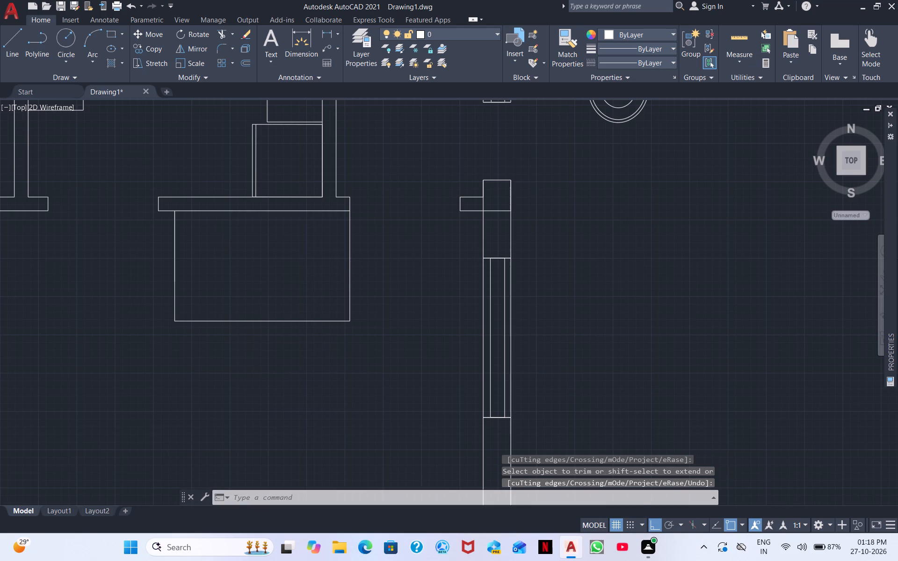
pyautogui.click(174, 298)
pyautogui.click(127, 263)
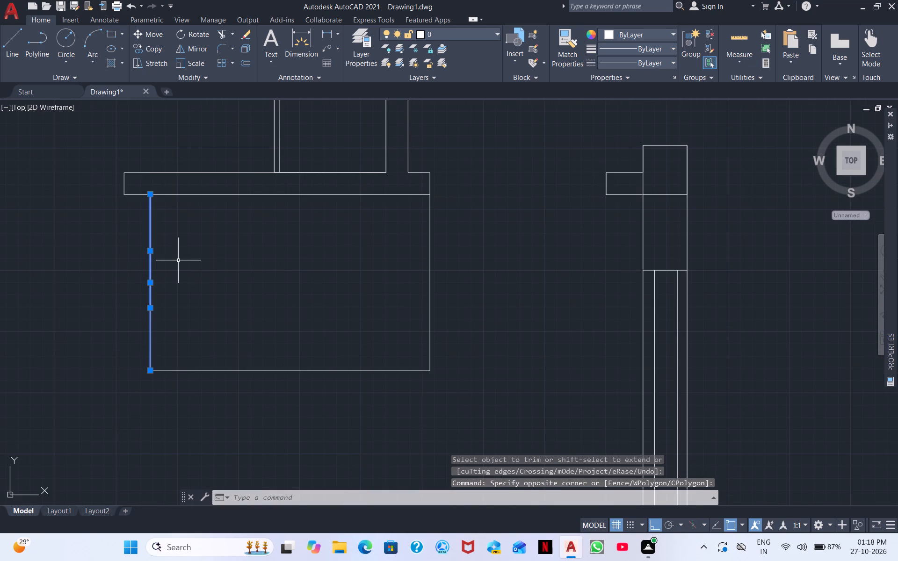
pyautogui.moveTo(260, 297); pyautogui.dragTo(250, 314, button='right')
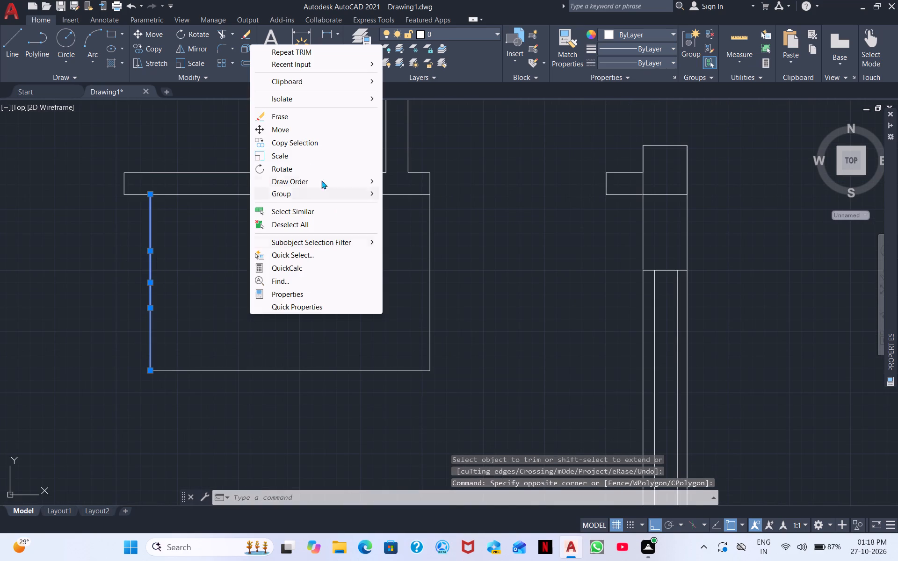
pyautogui.click(298, 141)
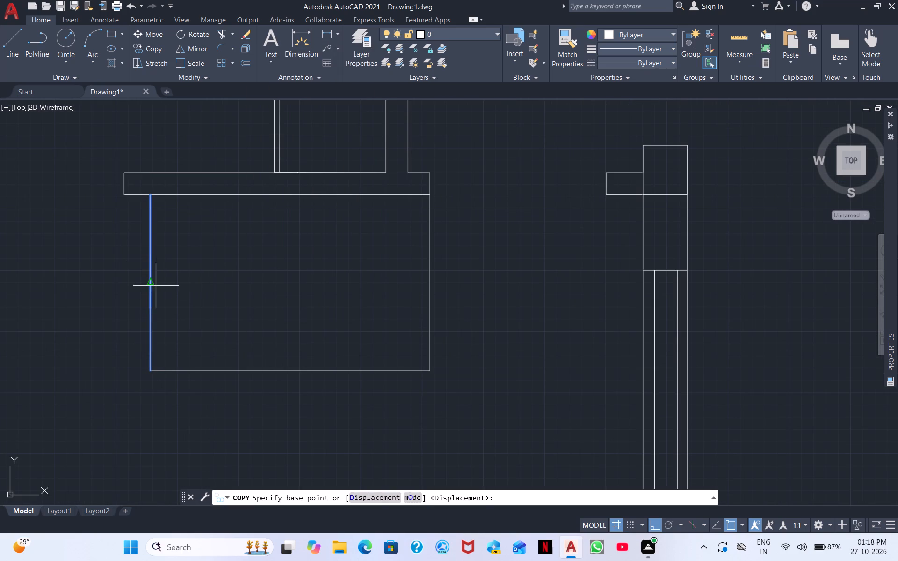
pyautogui.click(155, 286)
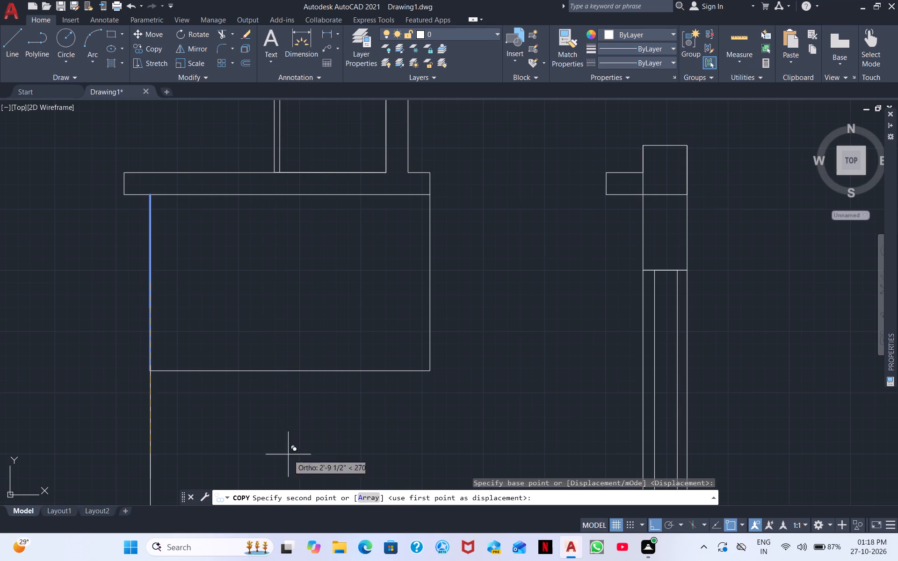
pyautogui.click(367, 497)
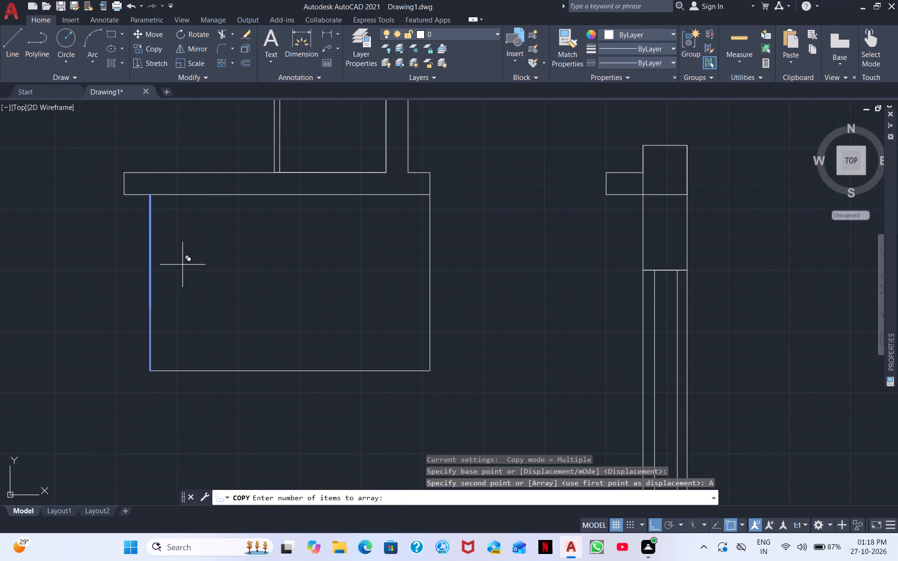
pyautogui.press('6')
pyautogui.press('Return')
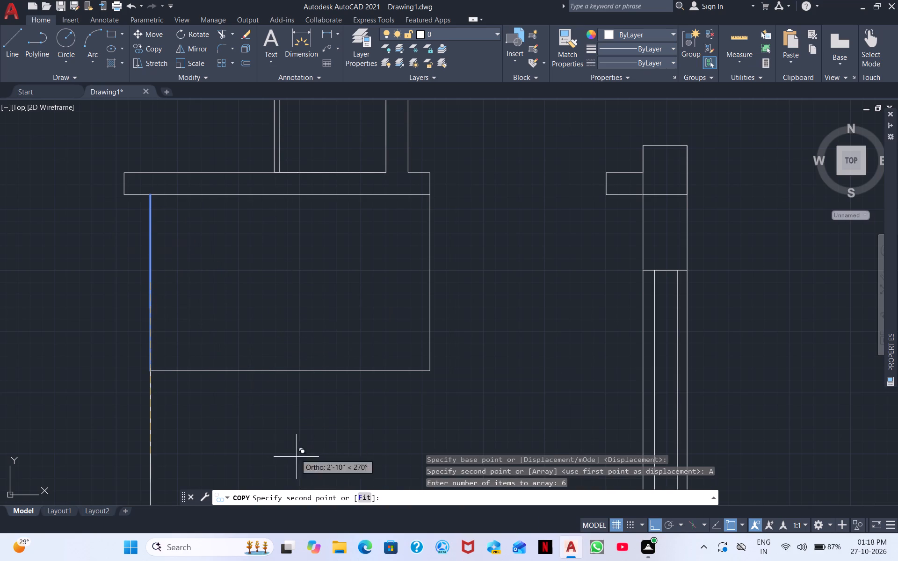
pyautogui.click(362, 496)
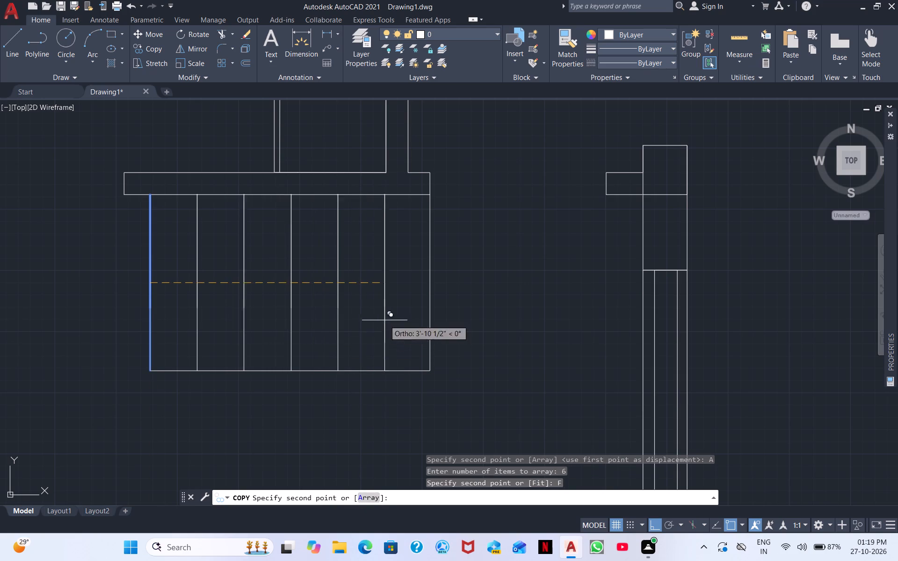
pyautogui.click(384, 281)
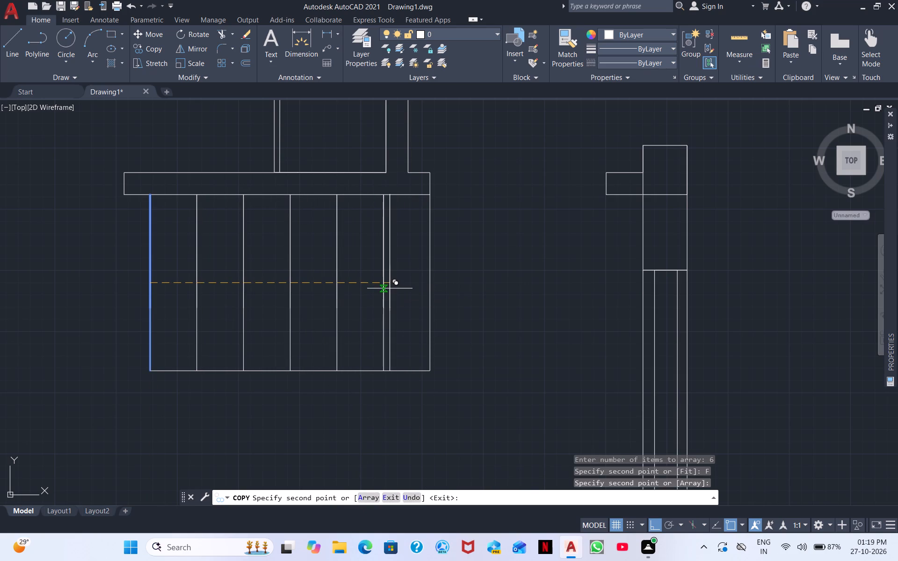
pyautogui.press('Escape')
# Offset the divided outline's bottom line 1" downward.
pyautogui.scroll(-1, 392, 295)
pyautogui.moveTo(408, 355); pyautogui.dragTo(456, 369, button='middle')
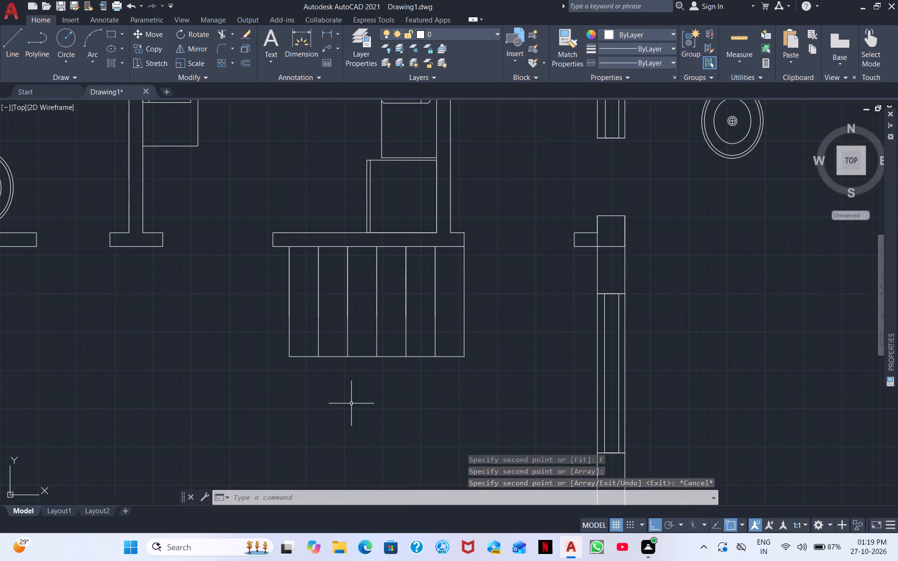
pyautogui.write('O')
pyautogui.press('space')
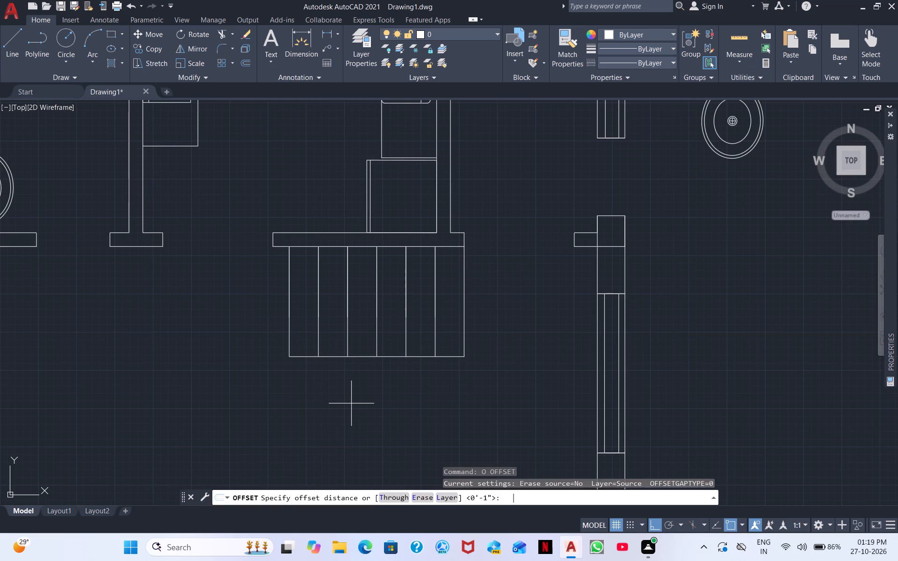
pyautogui.press('space')
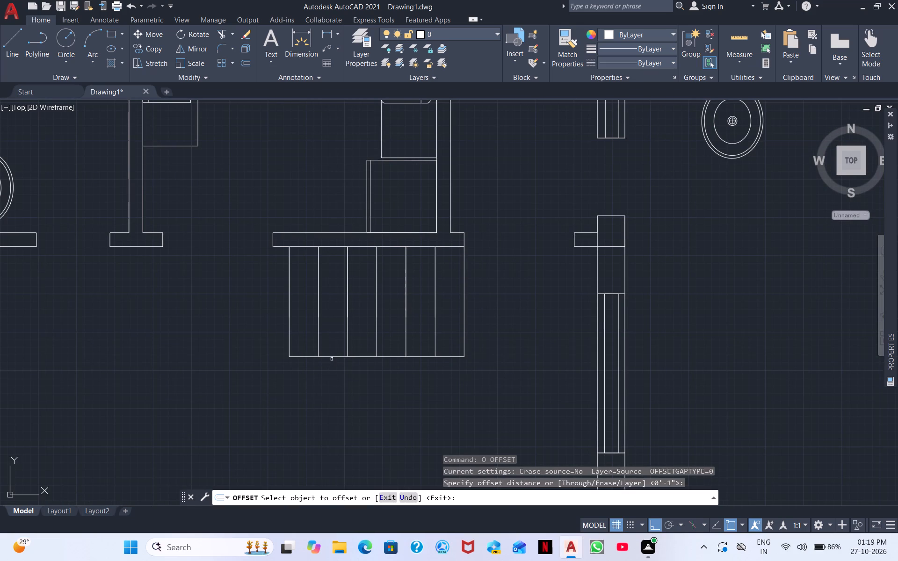
pyautogui.click(335, 356)
pyautogui.click(334, 369)
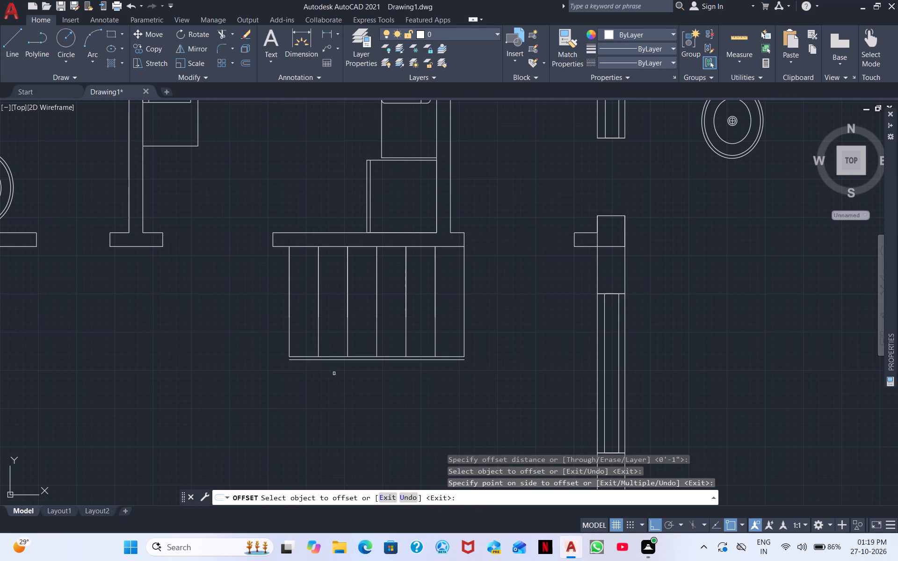
# Extend the outline's left and right sides down to the new offset bottom line.
pyautogui.click(225, 33)
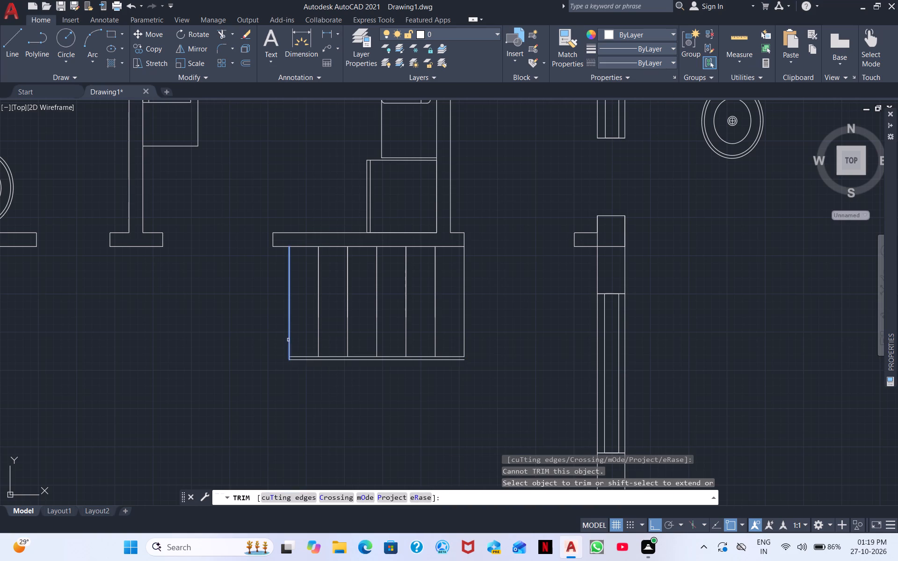
pyautogui.keyDown('shift'); pyautogui.click(288, 340); pyautogui.keyUp('shift')
pyautogui.keyDown('shift'); pyautogui.click(465, 342); pyautogui.keyUp('shift')
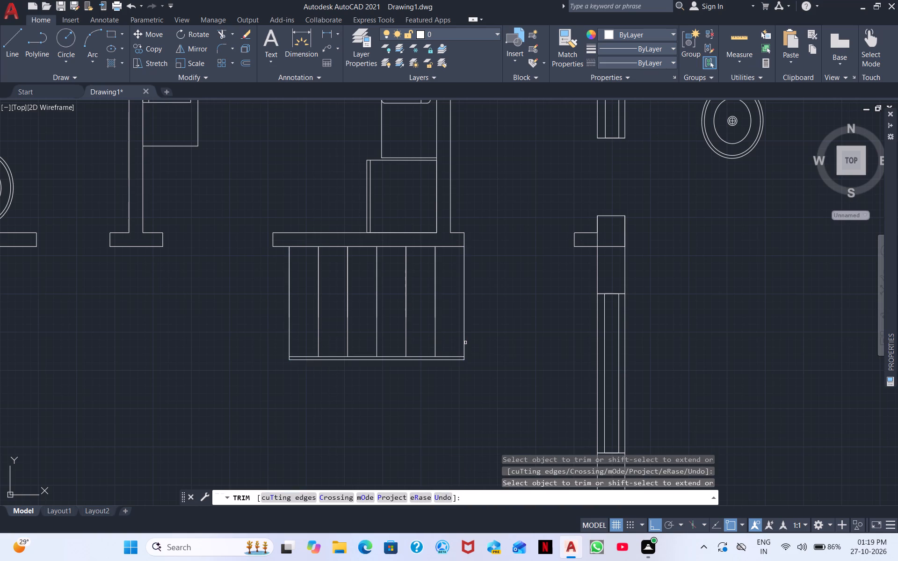
pyautogui.rightClick(513, 396)
pyautogui.click(550, 238)
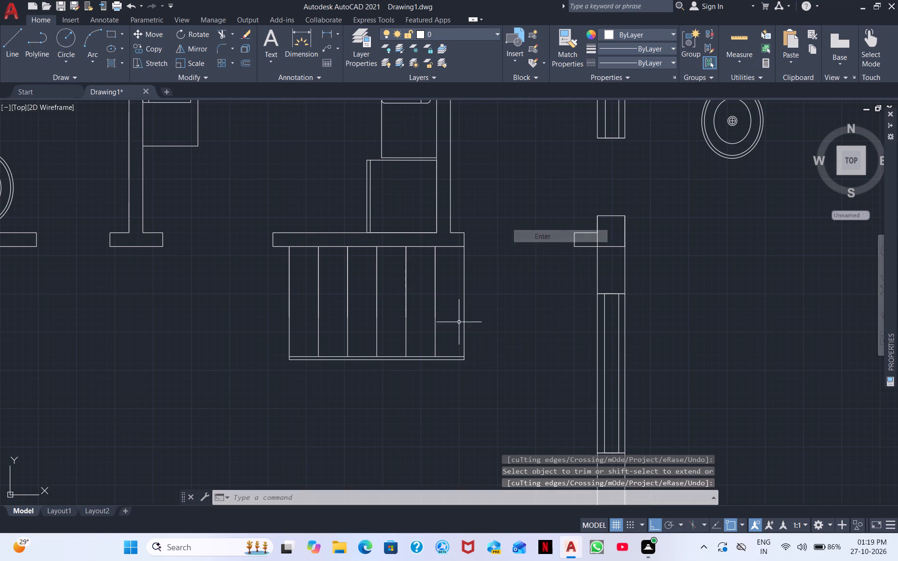
# Look over the whole floor plan, from the divided outline to the staircase, bedrooms and surrounding walls.
pyautogui.scroll(-1, 447, 349)
pyautogui.moveTo(459, 362); pyautogui.dragTo(387, 277, button='middle')
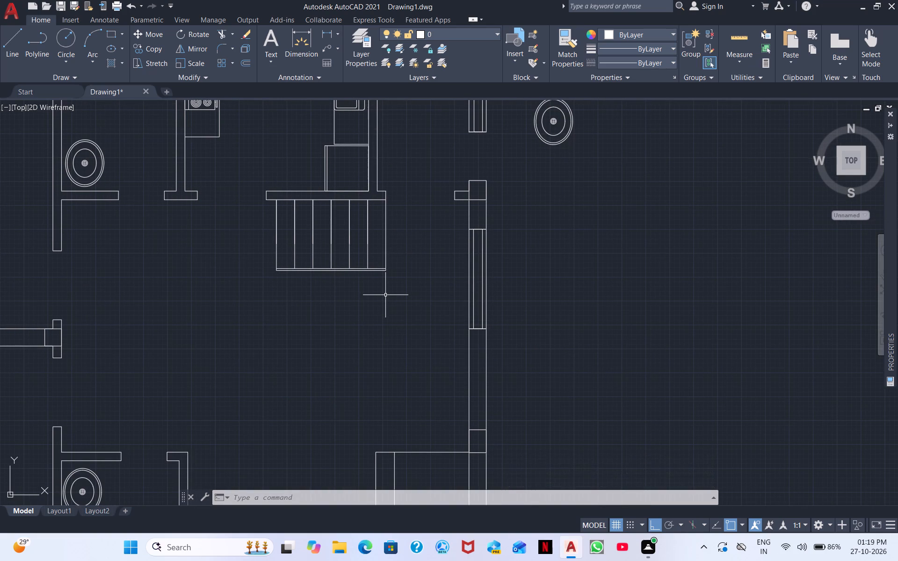
pyautogui.scroll(-1, 386, 295)
pyautogui.moveTo(391, 305); pyautogui.dragTo(312, 200, button='middle')
pyautogui.moveTo(312, 289); pyautogui.dragTo(304, 226, button='middle')
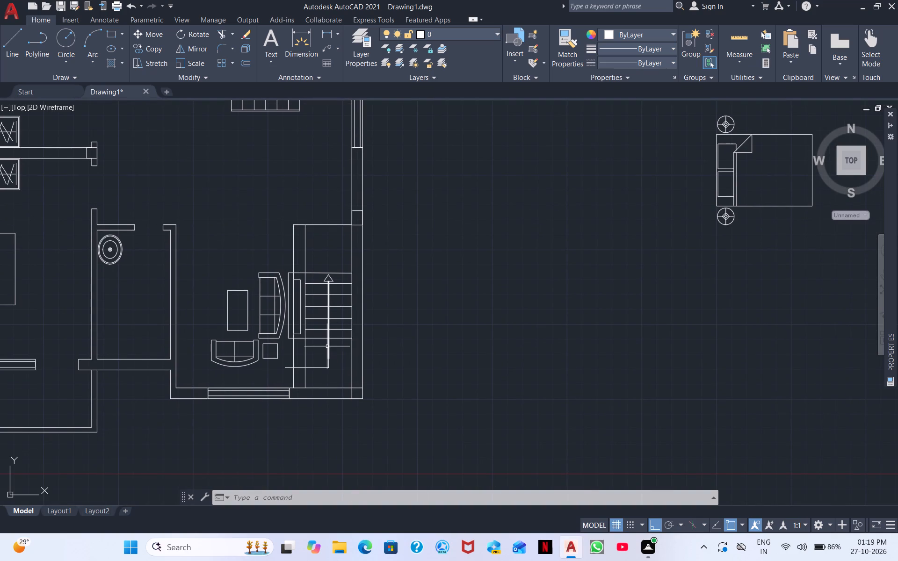
pyautogui.scroll(-1, 358, 353)
pyautogui.moveTo(459, 349); pyautogui.dragTo(310, 389, button='middle')
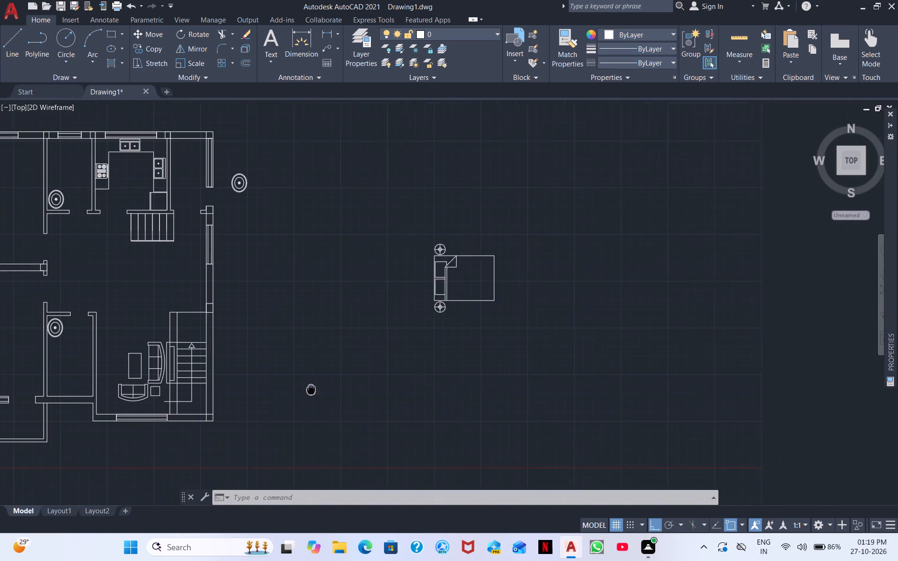
pyautogui.moveTo(310, 389); pyautogui.dragTo(320, 456, button='middle')
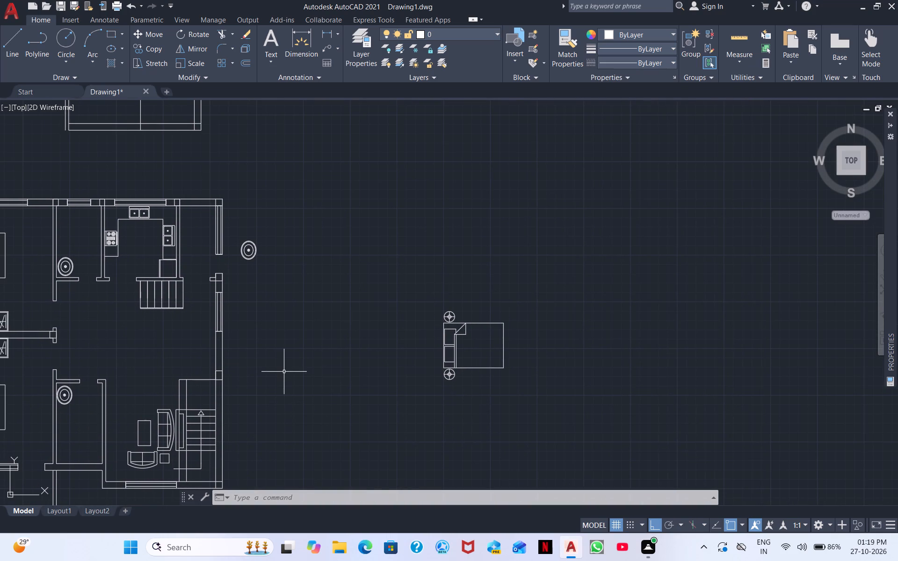
pyautogui.scroll(2, 246, 324)
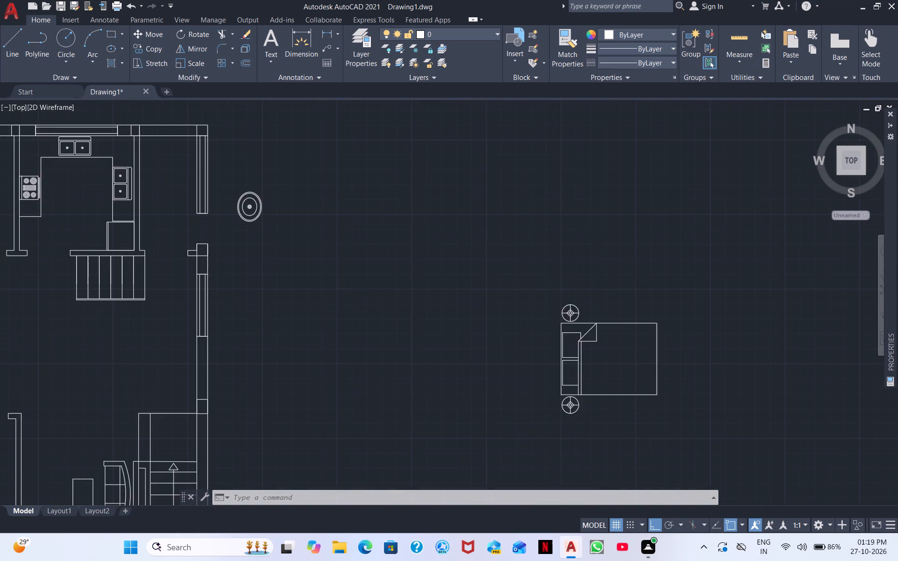
pyautogui.moveTo(246, 324); pyautogui.dragTo(259, 348, button='middle')
pyautogui.scroll(-1, 259, 348)
pyautogui.moveTo(285, 353); pyautogui.dragTo(452, 352, button='middle')
pyautogui.scroll(-1, 452, 352)
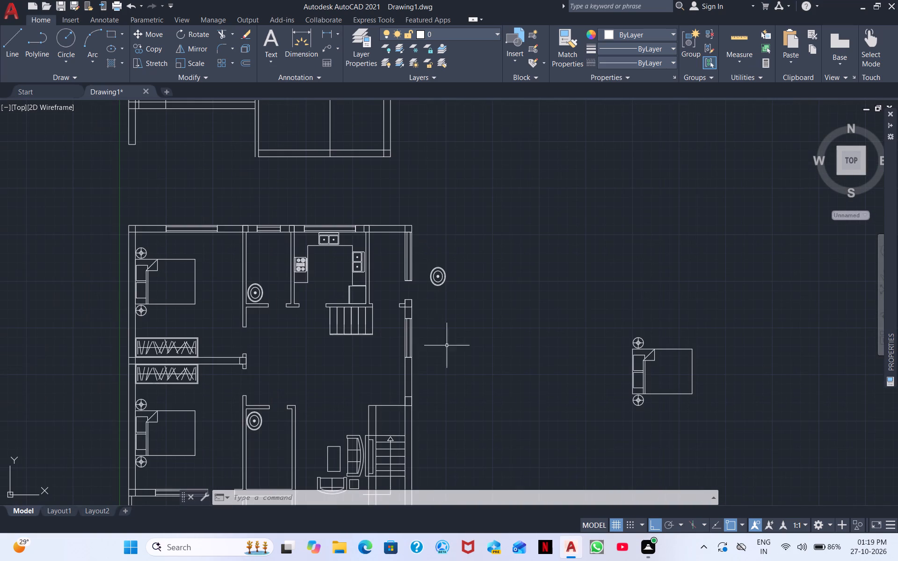
pyautogui.moveTo(337, 352); pyautogui.dragTo(362, 261, button='middle')
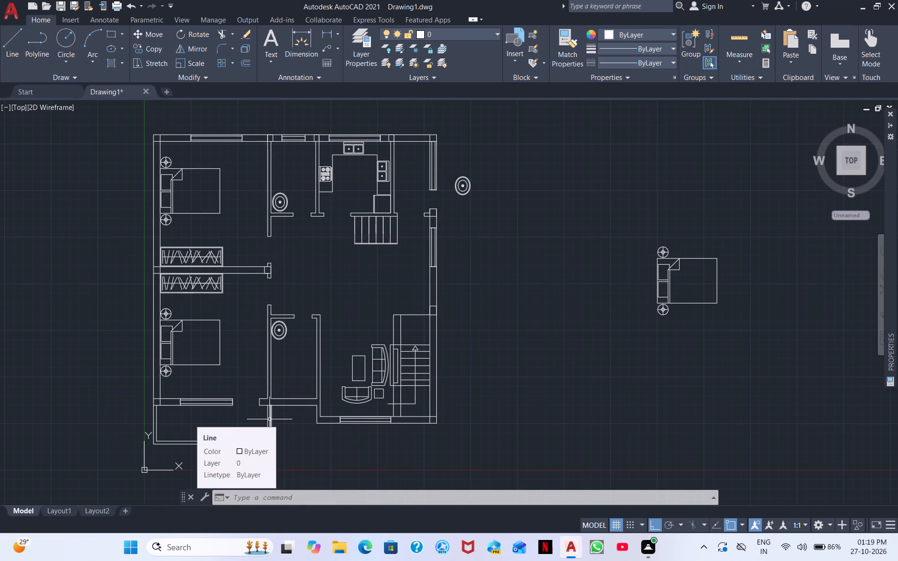
pyautogui.scroll(1, 280, 376)
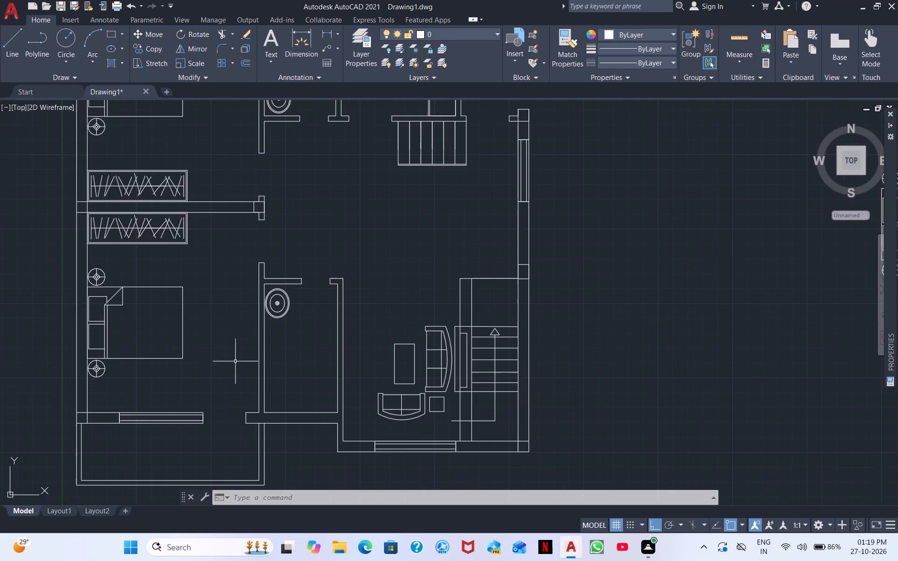
# Hatch the column squares solid black (0,0,0) at both ends of the bedroom partition wall and at the lower bedroom's outer bottom corner.
pyautogui.click(118, 60)
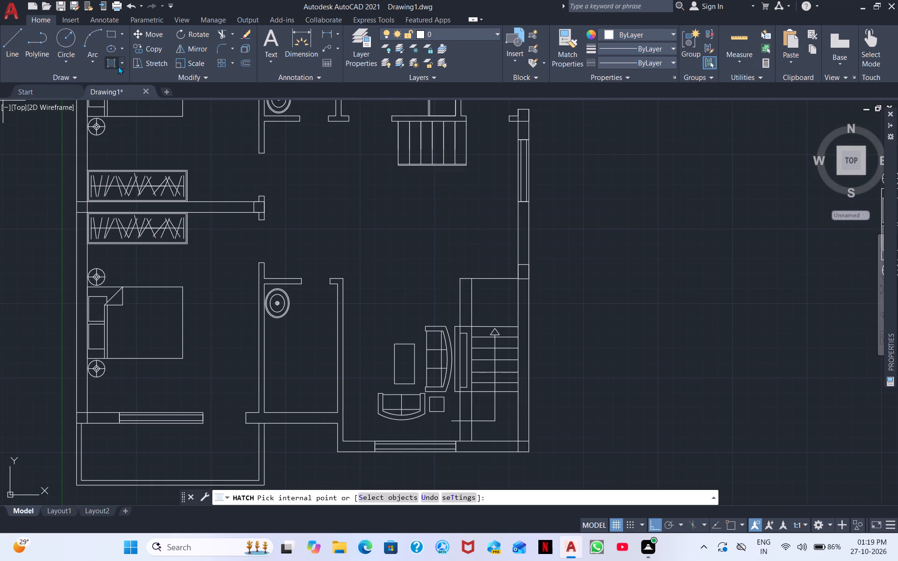
pyautogui.click(112, 57)
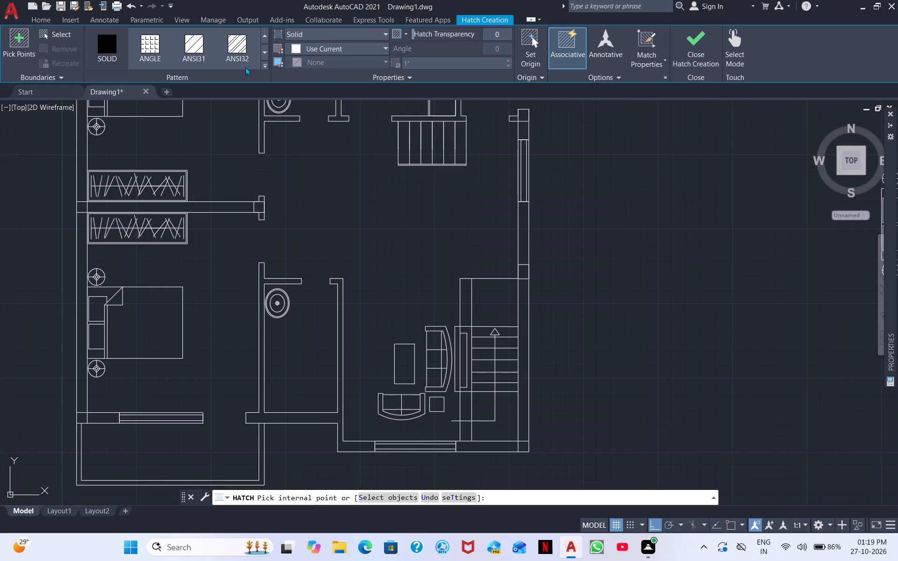
pyautogui.click(333, 46)
pyautogui.click(284, 107)
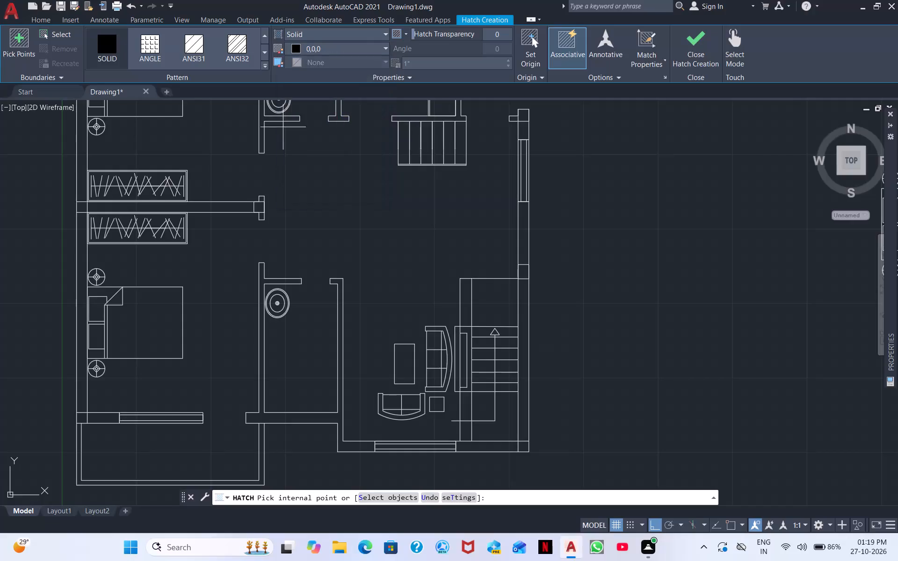
pyautogui.scroll(2, 234, 247)
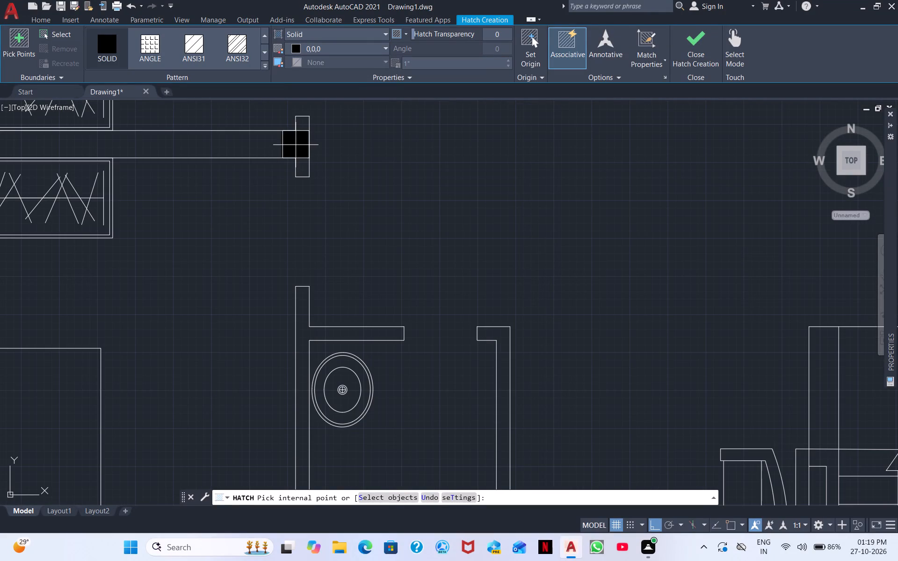
pyautogui.click(296, 144)
pyautogui.scroll(-2, 319, 327)
pyautogui.moveTo(245, 345); pyautogui.dragTo(405, 178, button='middle')
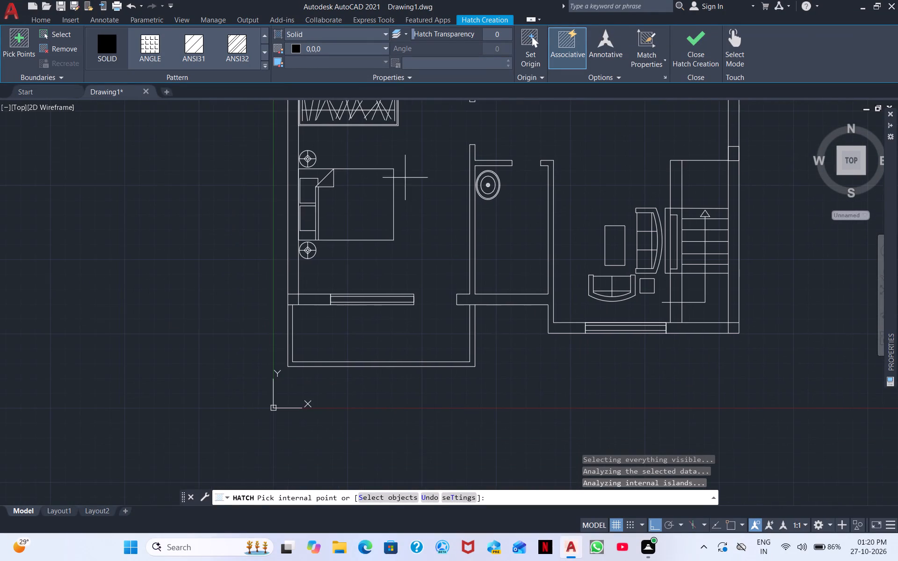
pyautogui.click(293, 301)
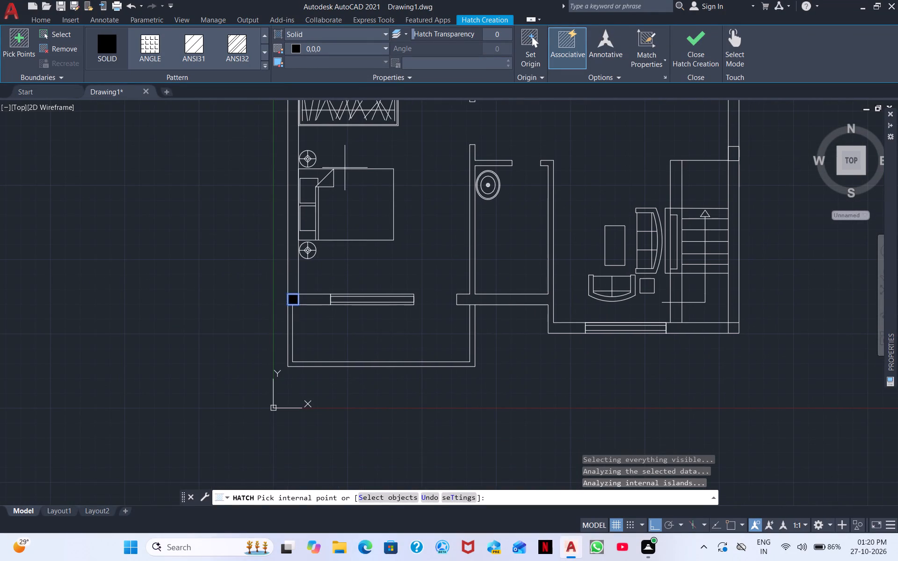
pyautogui.moveTo(333, 214); pyautogui.dragTo(300, 396, button='middle')
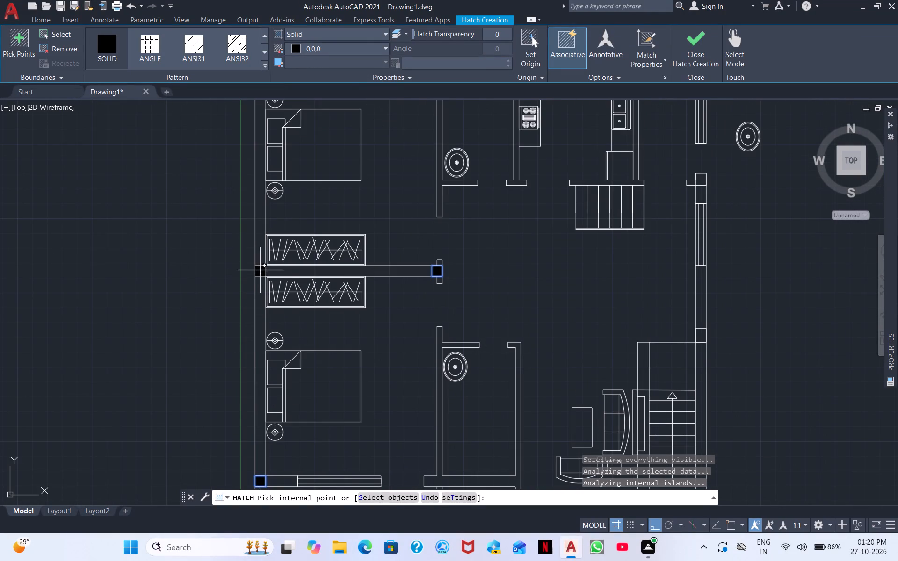
pyautogui.click(260, 270)
# Hatch the three column squares down the plan's right outer wall solid black, from the wall opening past the staircase to the bottom corner.
pyautogui.moveTo(442, 251); pyautogui.dragTo(105, 216, button='middle')
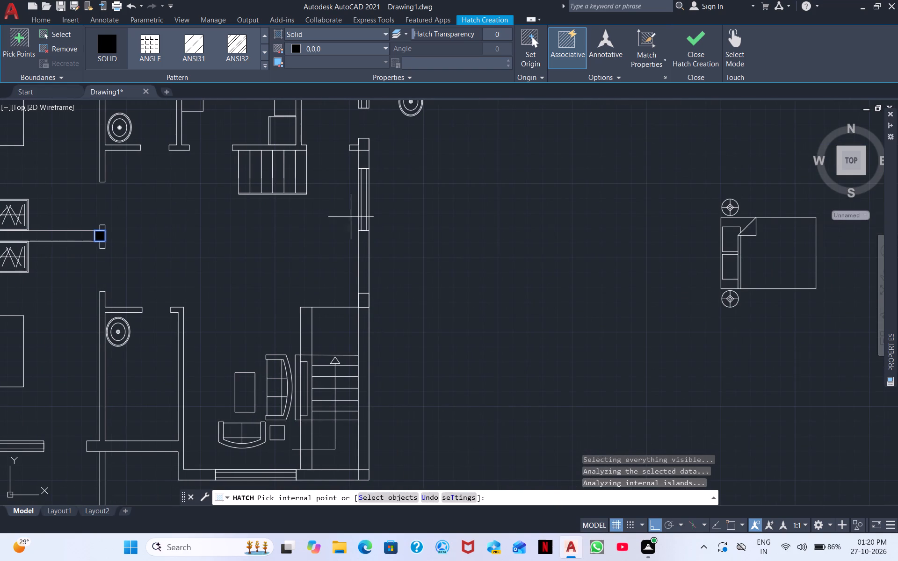
pyautogui.click(362, 140)
pyautogui.scroll(-1, 385, 246)
pyautogui.moveTo(390, 271); pyautogui.dragTo(379, 109, button='middle')
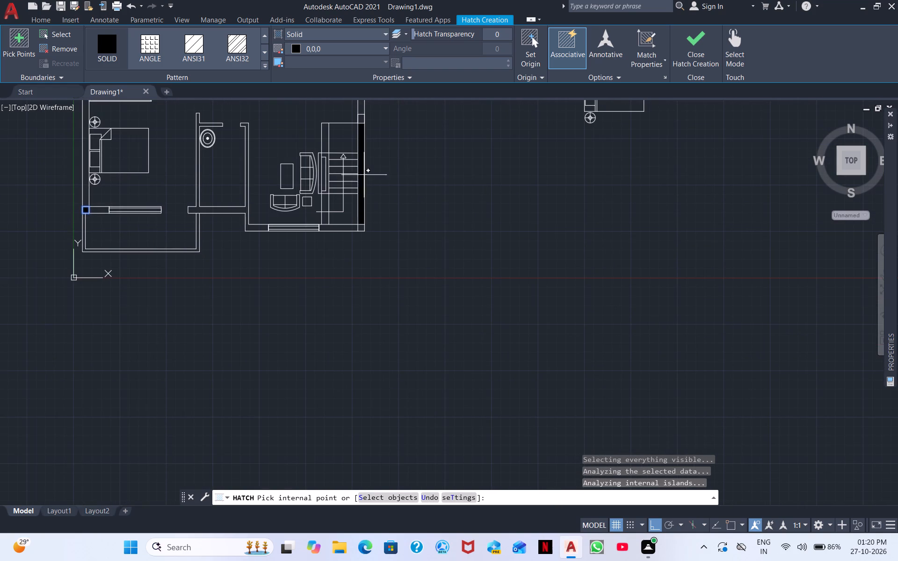
pyautogui.click(364, 227)
pyautogui.moveTo(393, 185); pyautogui.dragTo(378, 216, button='middle')
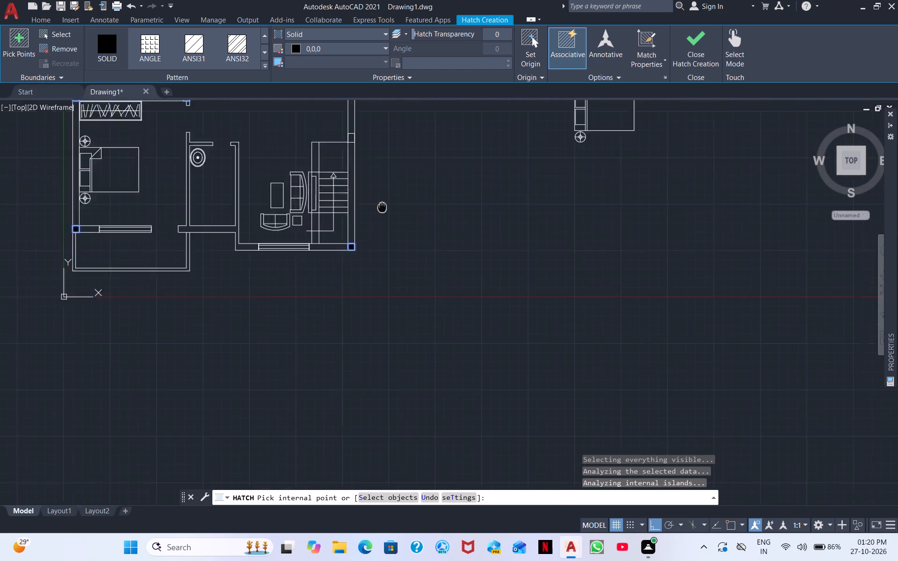
pyautogui.moveTo(378, 216); pyautogui.dragTo(348, 278, button='middle')
pyautogui.scroll(3, 284, 220)
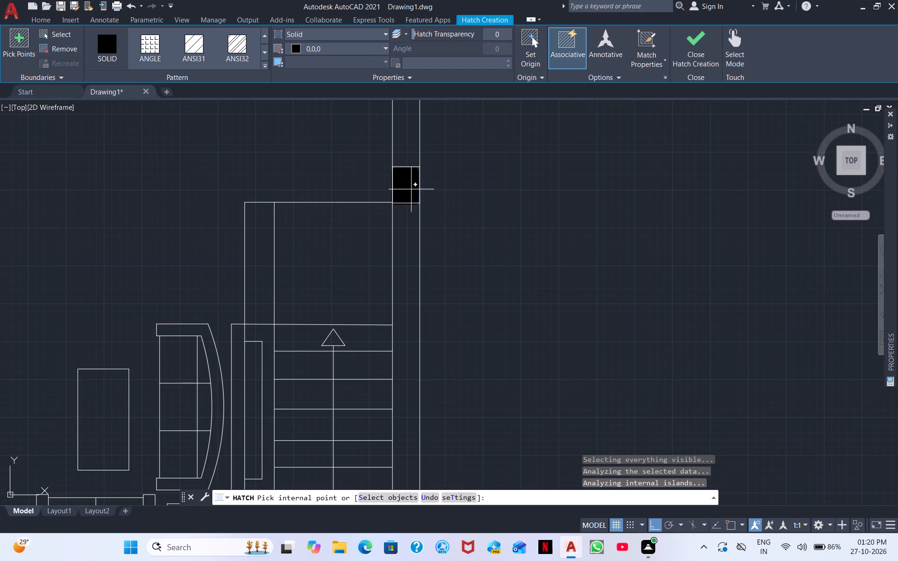
pyautogui.click(411, 189)
# Hatch the top-wall column squares solid black above both kitchen side walls and at the plan's top right corner.
pyautogui.scroll(-2, 271, 197)
pyautogui.moveTo(190, 204); pyautogui.dragTo(341, 166, button='middle')
pyautogui.scroll(2, 346, 165)
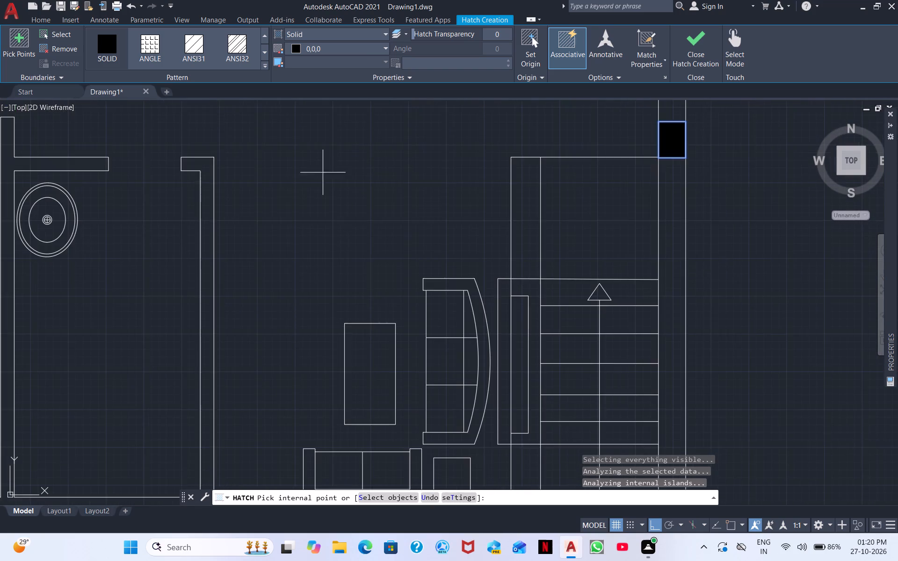
pyautogui.scroll(-2, 276, 204)
pyautogui.scroll(-1, 193, 253)
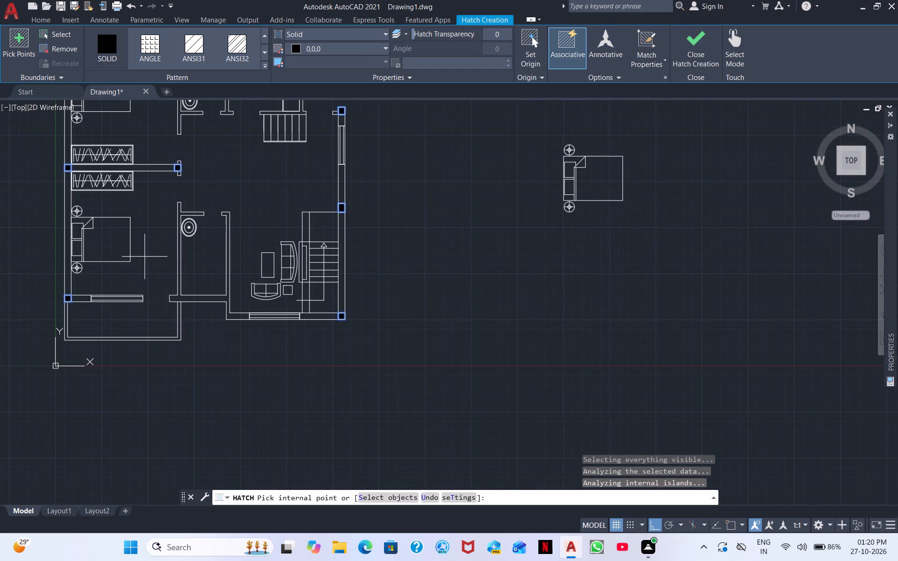
pyautogui.moveTo(145, 256); pyautogui.dragTo(112, 364, button='middle')
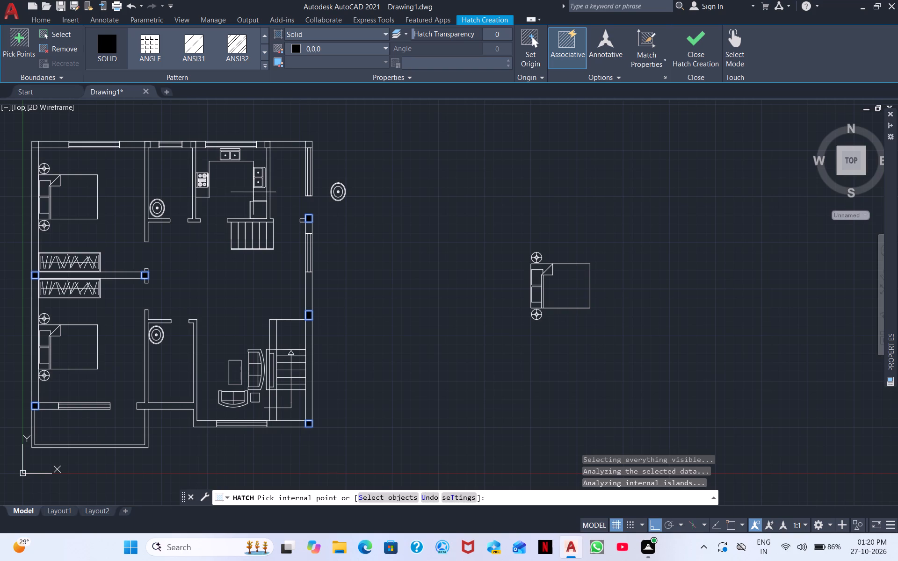
pyautogui.scroll(3, 269, 147)
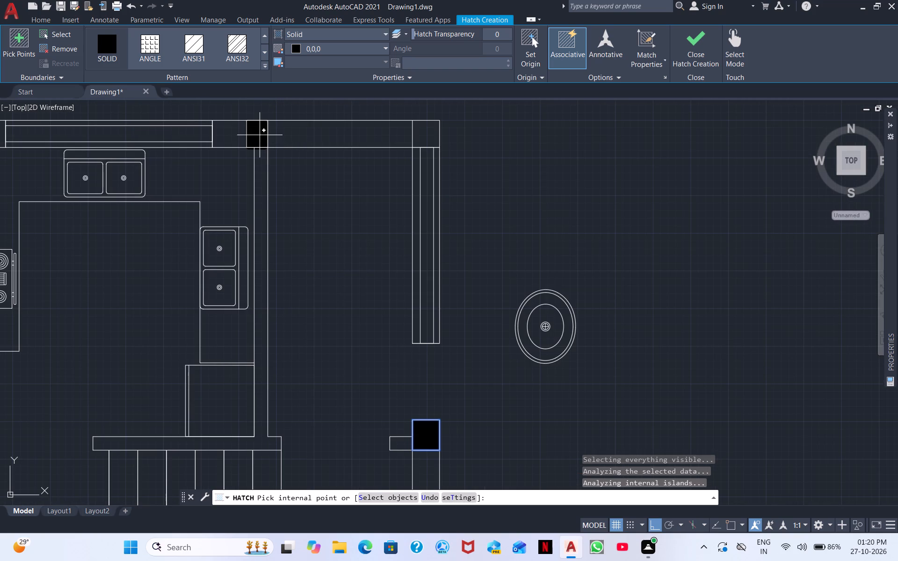
pyautogui.click(260, 135)
pyautogui.click(426, 137)
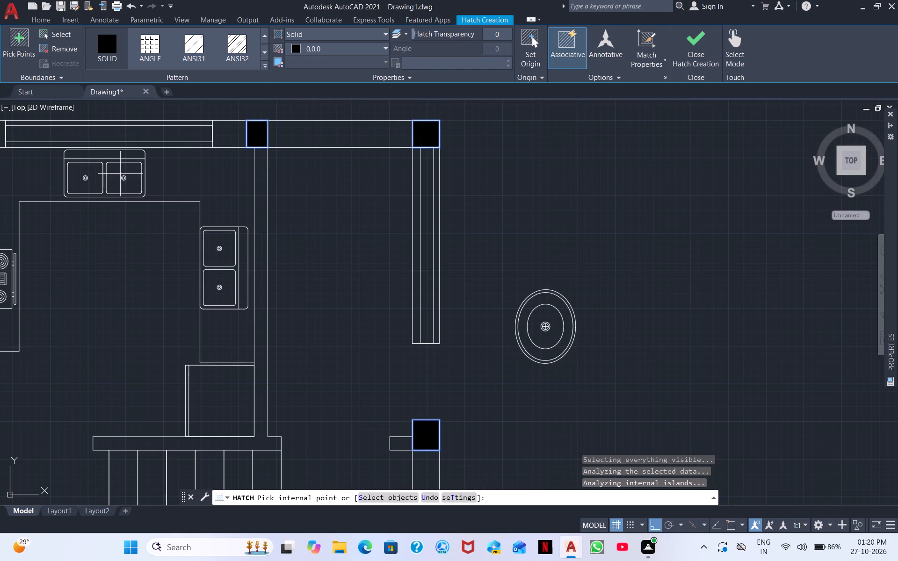
pyautogui.scroll(-2, 120, 174)
pyautogui.moveTo(81, 209); pyautogui.dragTo(299, 222, button='middle')
pyautogui.scroll(3, 275, 186)
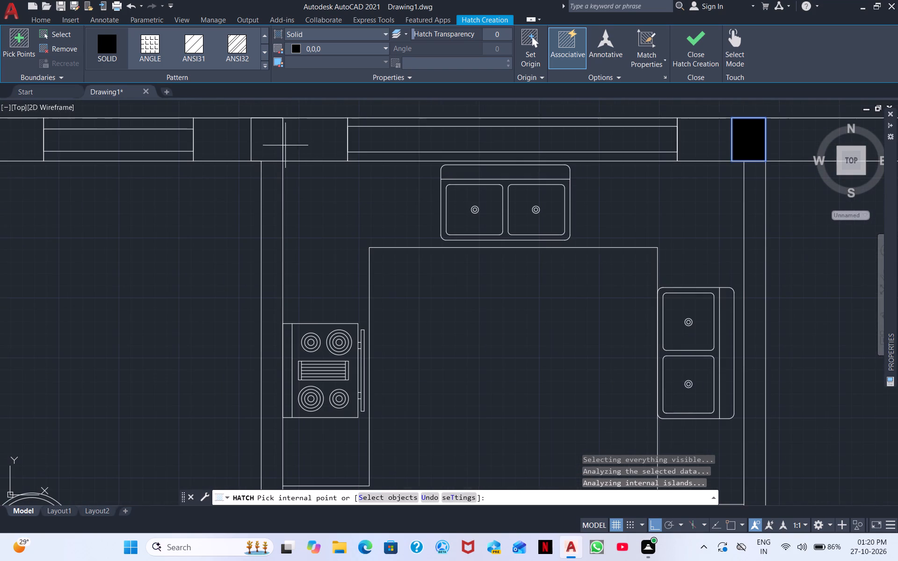
pyautogui.click(274, 146)
# Hatch the top-wall column squares solid black at both upper corners of the upper bedroom, finishing the column hatching.
pyautogui.scroll(-2, 170, 187)
pyautogui.moveTo(113, 237); pyautogui.dragTo(342, 299, button='middle')
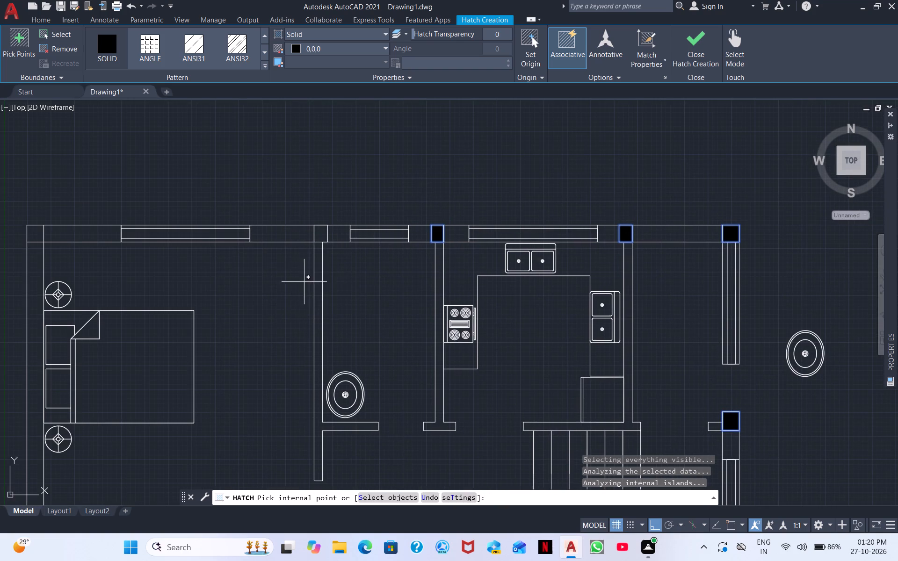
pyautogui.scroll(2, 313, 223)
pyautogui.click(342, 249)
pyautogui.scroll(-3, 145, 255)
pyautogui.moveTo(98, 310); pyautogui.dragTo(267, 287, button='middle')
pyautogui.scroll(3, 216, 256)
pyautogui.click(82, 172)
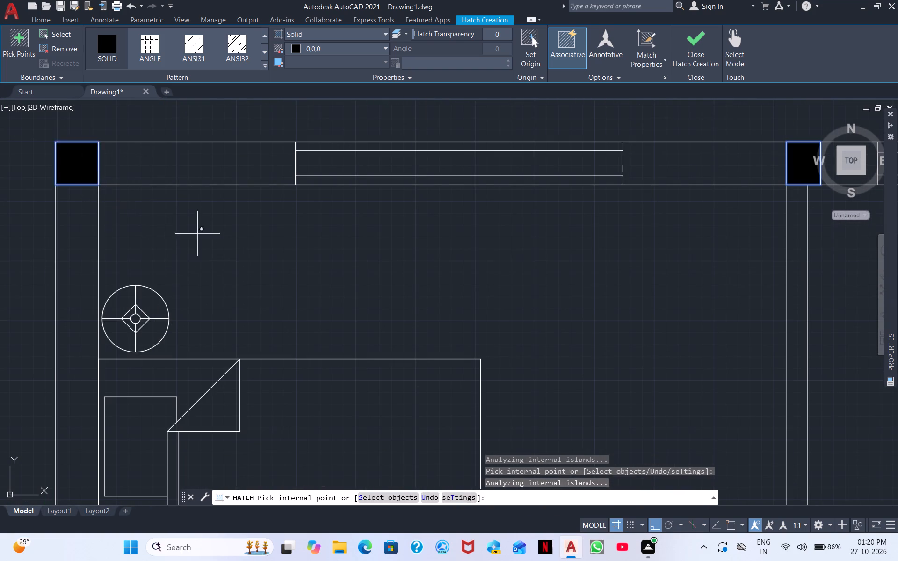
pyautogui.scroll(-3, 217, 247)
pyautogui.moveTo(327, 227); pyautogui.dragTo(243, 167, button='middle')
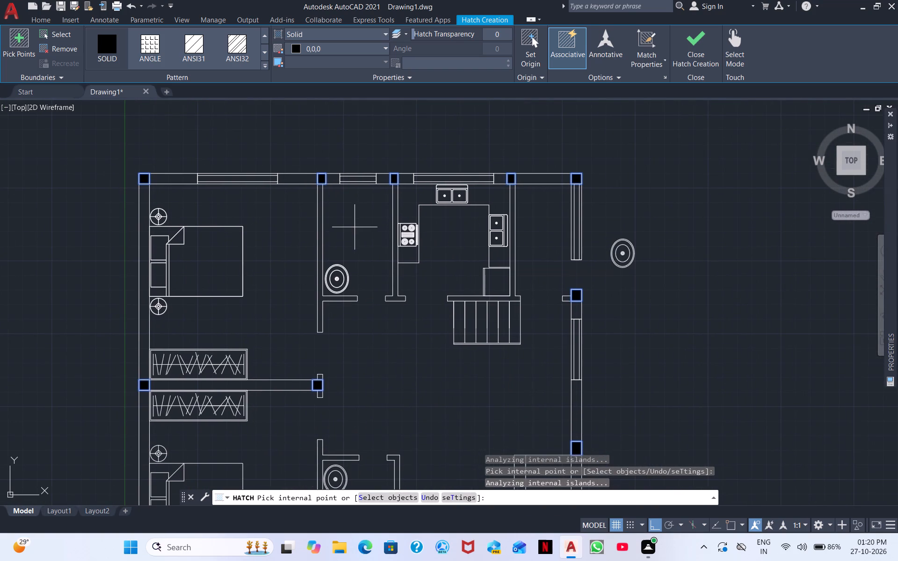
pyautogui.press('Escape')
# Hatch the partition wall between the two bedrooms with the ANSI31 pattern in grey 147,149,152.
pyautogui.scroll(-2, 339, 280)
pyautogui.moveTo(342, 290); pyautogui.dragTo(268, 210, button='middle')
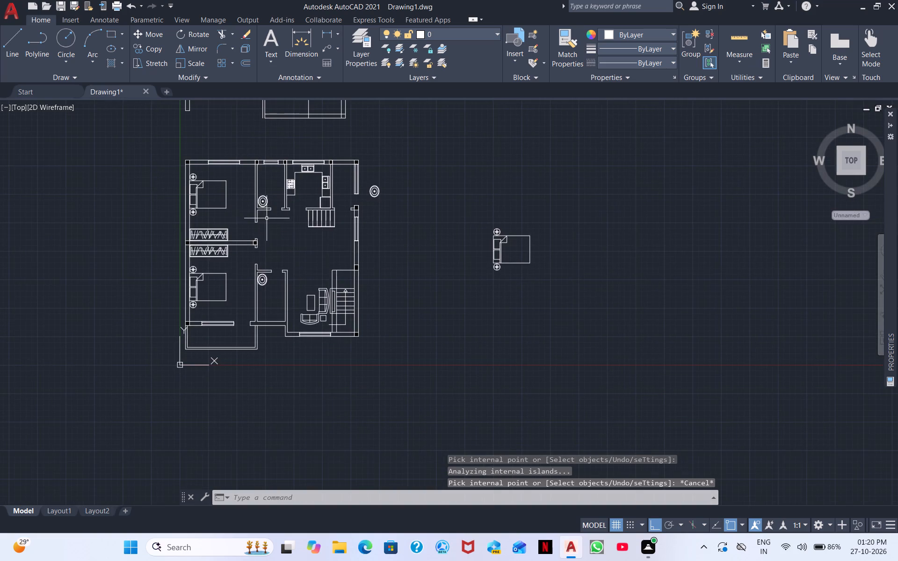
pyautogui.scroll(3, 269, 218)
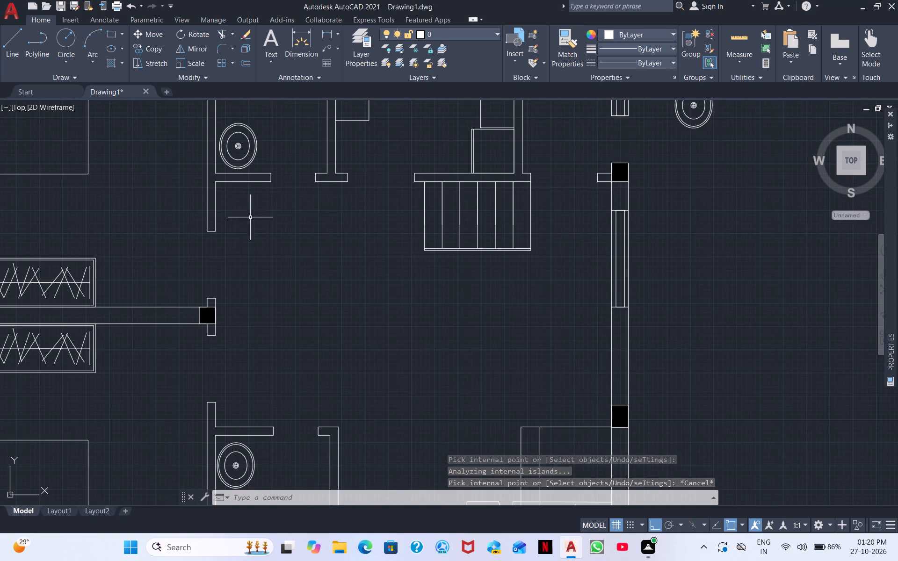
pyautogui.click(123, 60)
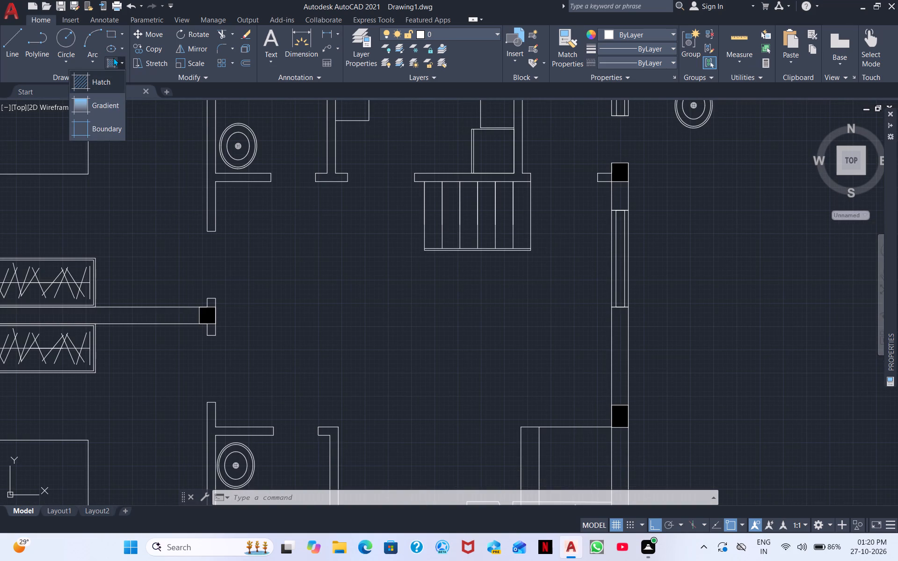
pyautogui.click(113, 58)
pyautogui.click(113, 58)
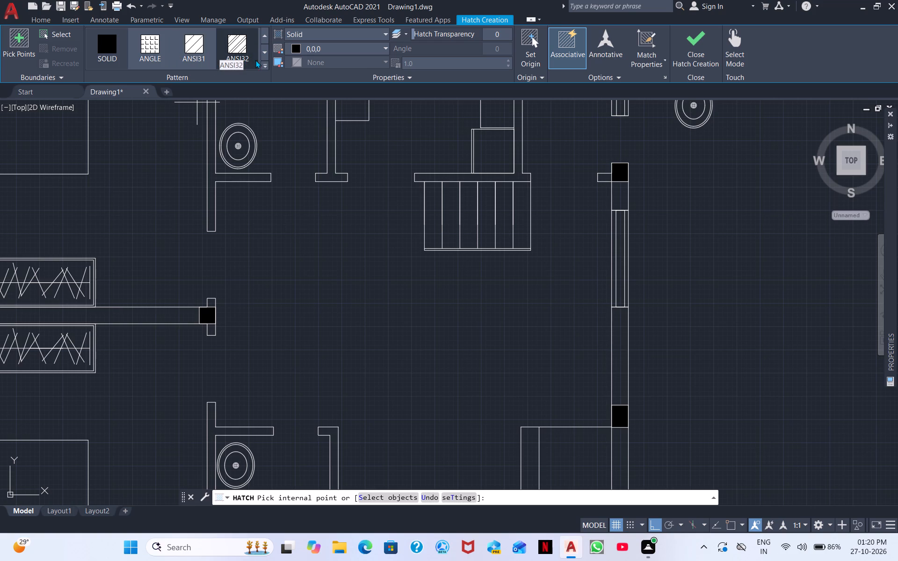
pyautogui.click(201, 46)
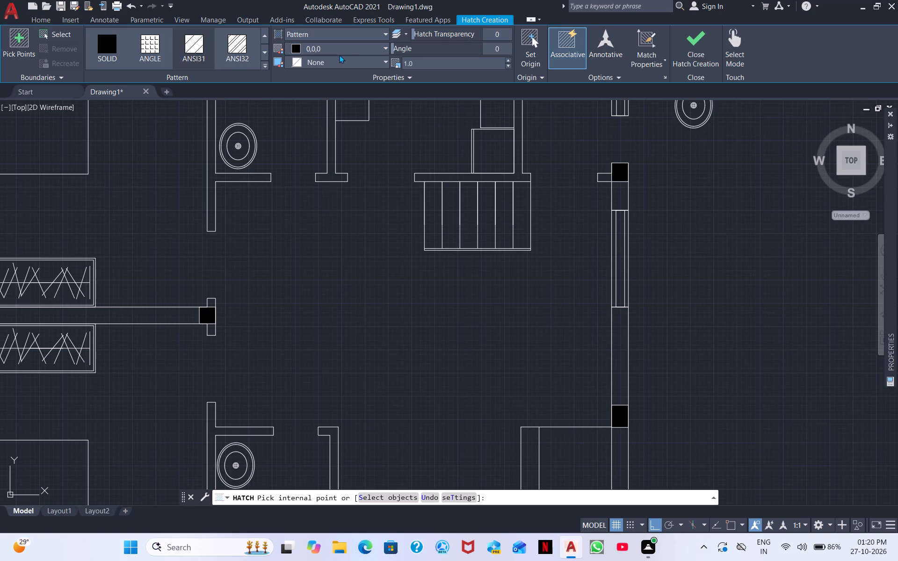
pyautogui.click(348, 48)
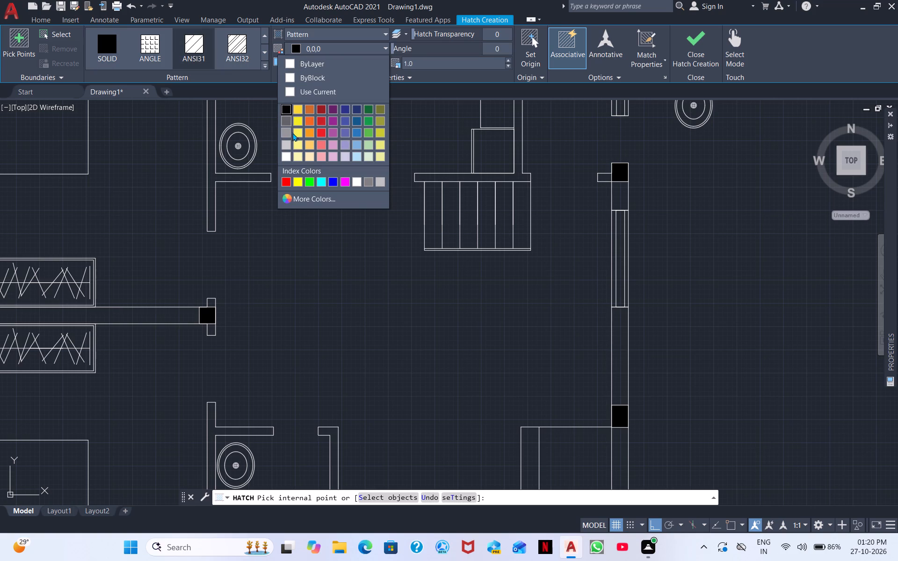
pyautogui.click(291, 133)
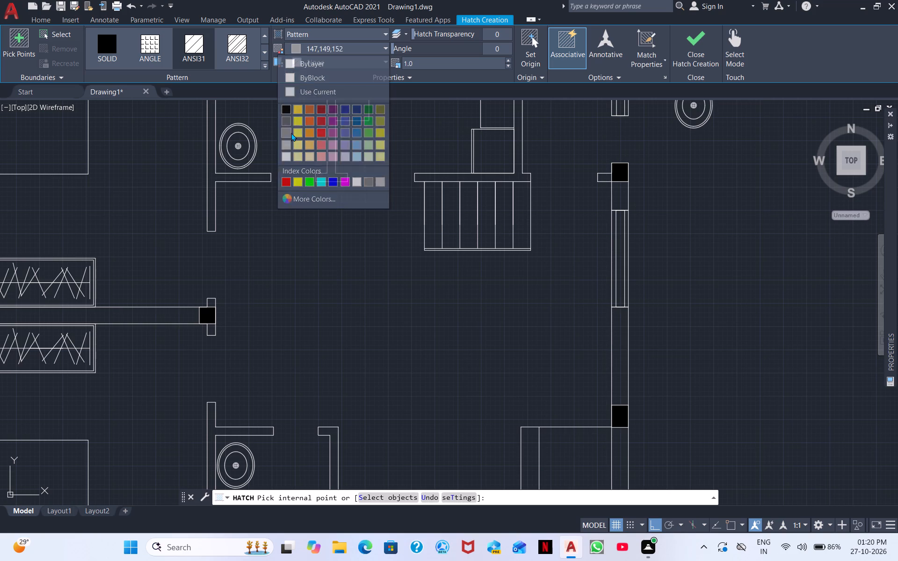
pyautogui.click(203, 55)
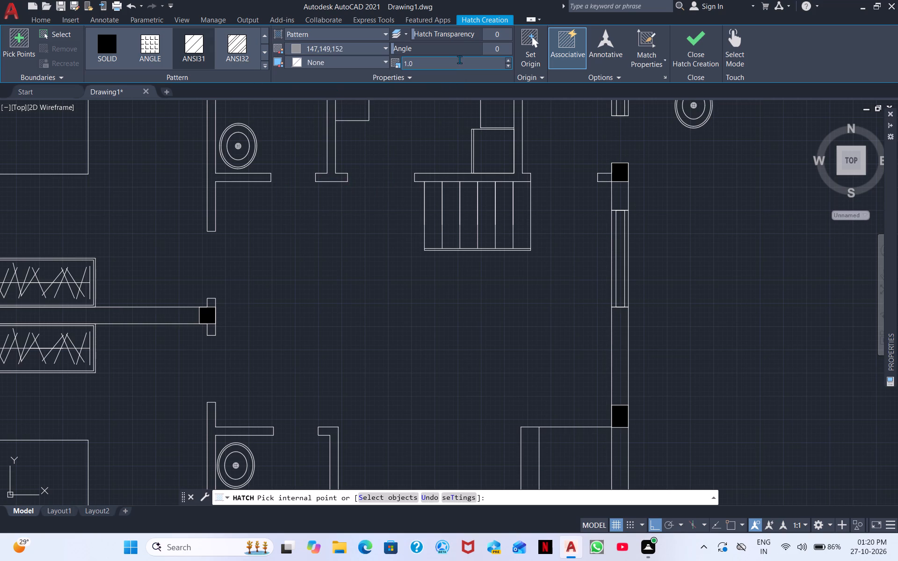
pyautogui.click(164, 317)
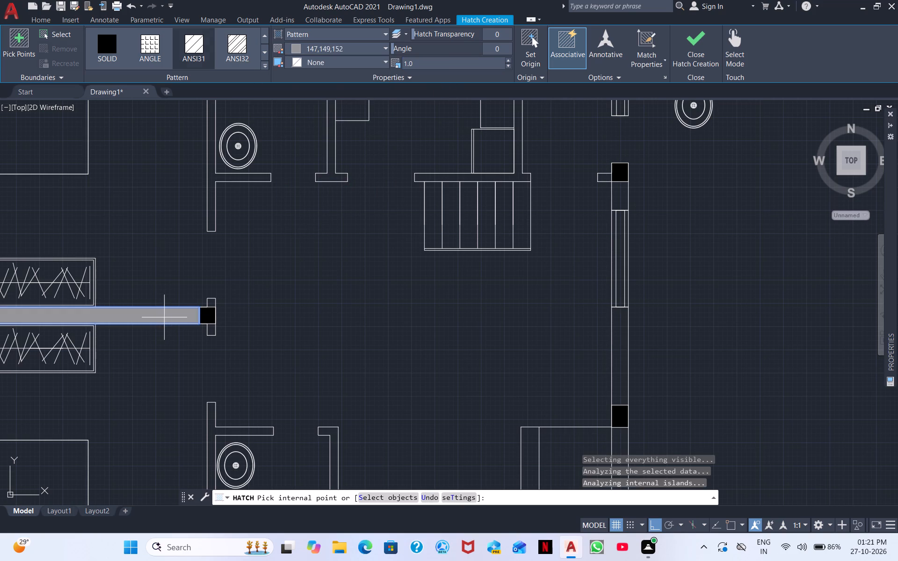
# Raise the hatch pattern scale to 24.
pyautogui.tripleClick(509, 61)
pyautogui.tripleClick(509, 61)
pyautogui.tripleClick(509, 61)
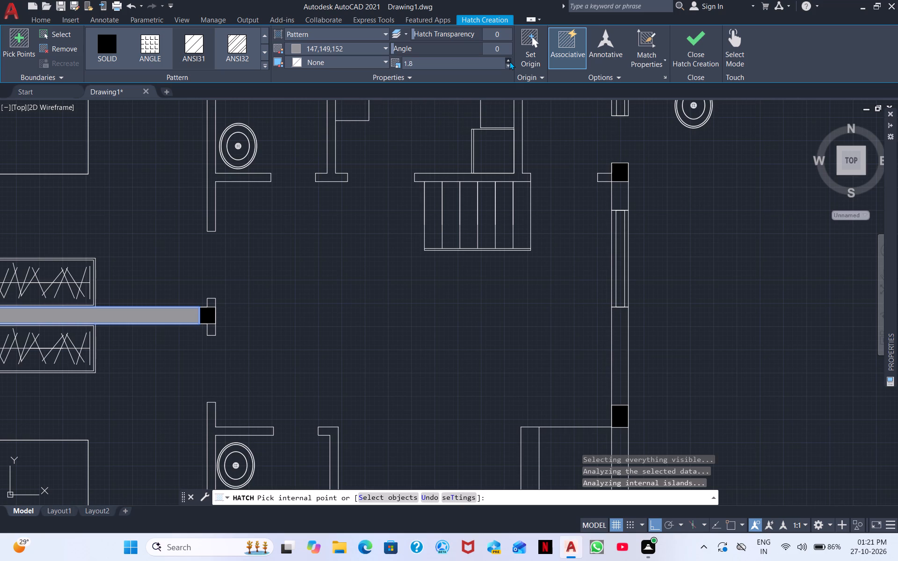
pyautogui.tripleClick(509, 61)
pyautogui.tripleClick(509, 61)
pyautogui.tripleClick(509, 61)
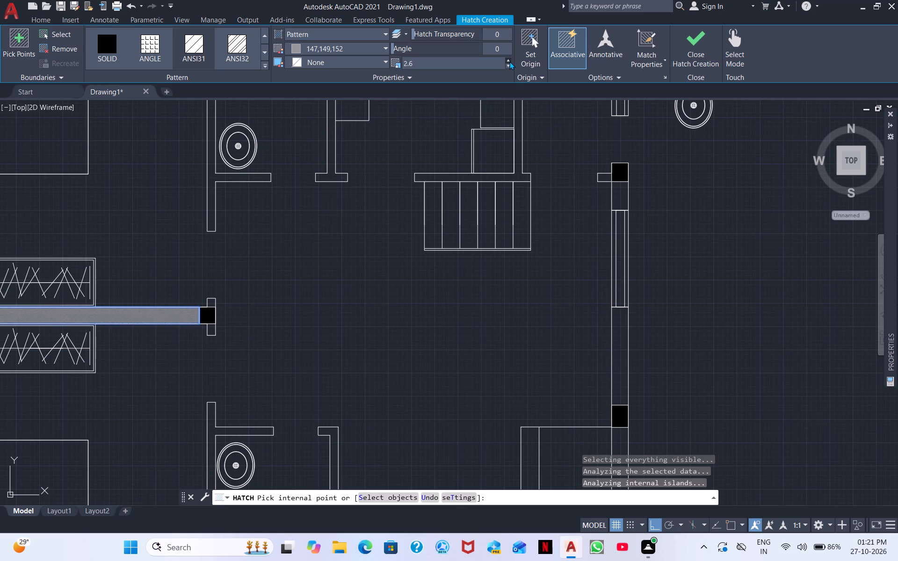
pyautogui.tripleClick(509, 61)
pyautogui.tripleClick(507, 61)
pyautogui.tripleClick(507, 61)
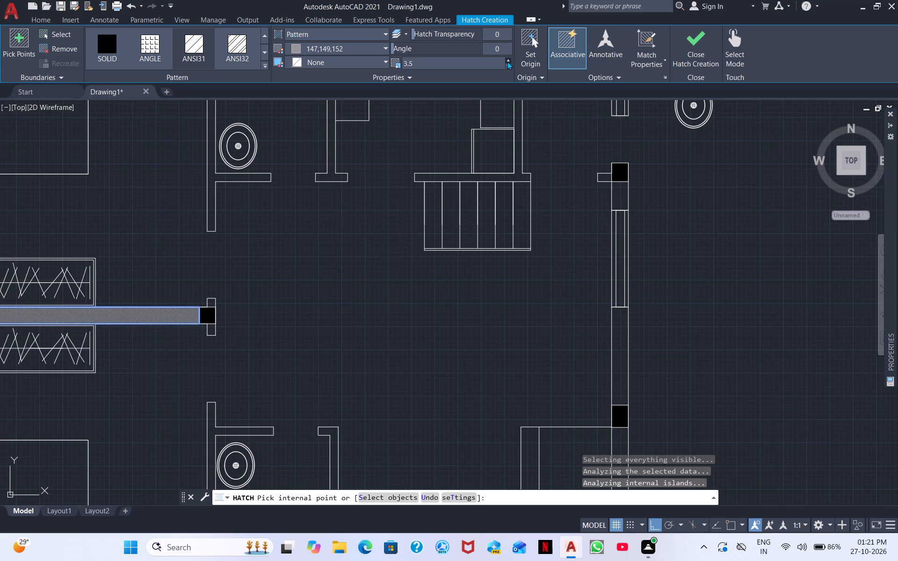
pyautogui.tripleClick(507, 61)
pyautogui.tripleClick(507, 61)
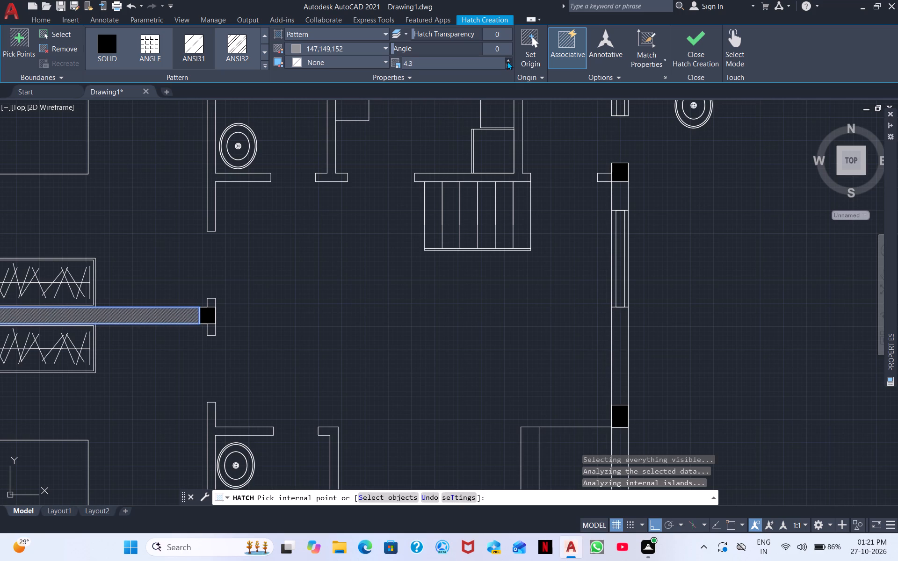
pyautogui.tripleClick(507, 61)
pyautogui.tripleClick(507, 61)
pyautogui.tripleClick(507, 61)
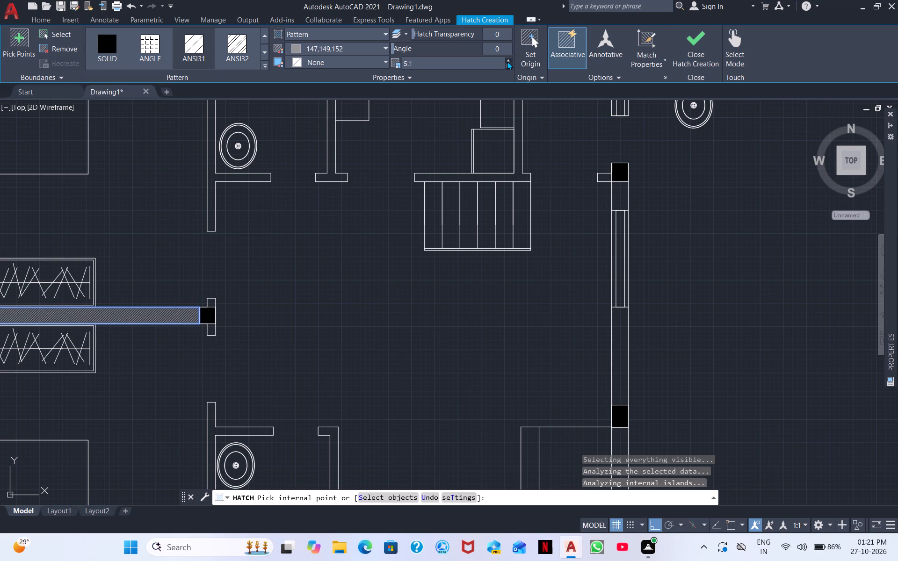
pyautogui.tripleClick(507, 61)
pyautogui.tripleClick(507, 61)
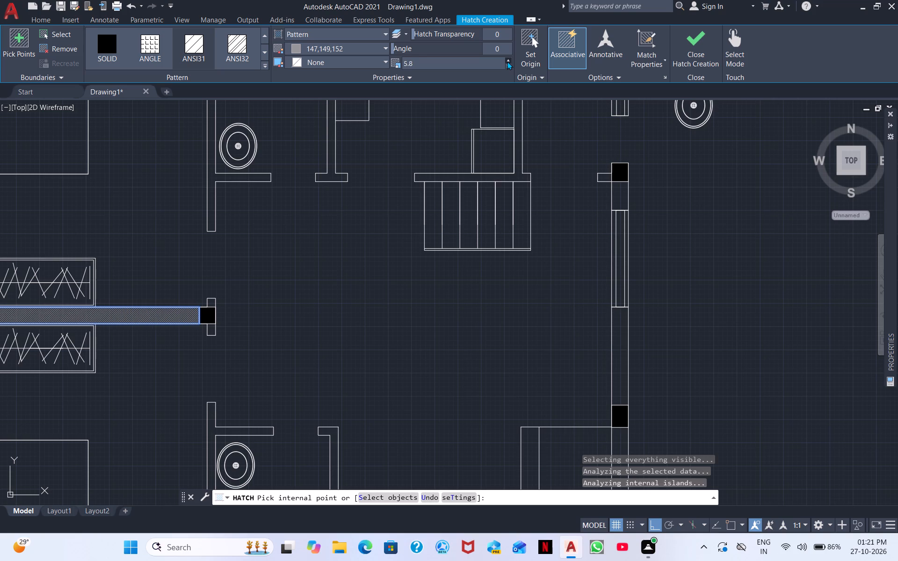
pyautogui.click(507, 61)
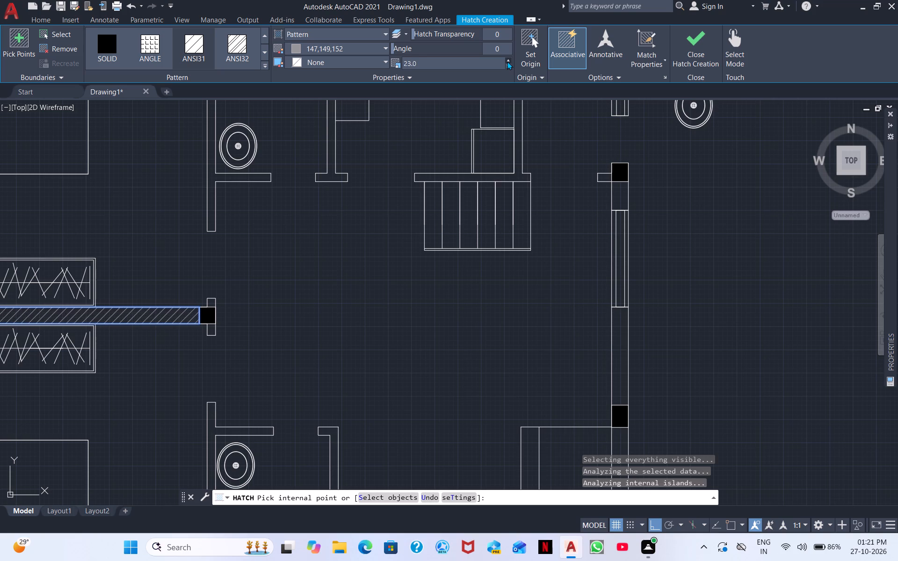
pyautogui.click(507, 61)
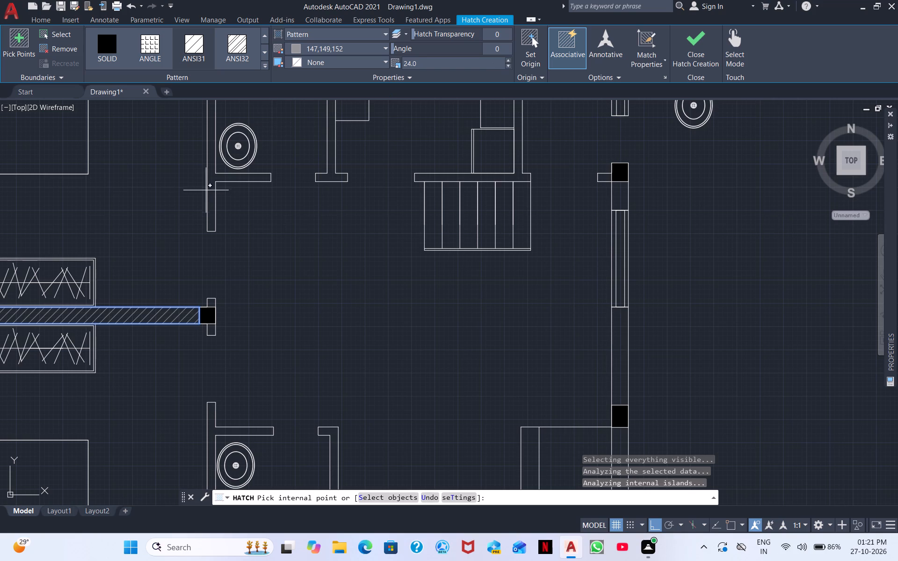
# Apply the ANSI31 hatch to the wall between the upper bedroom and bathroom and to the upper bedroom's outer side wall.
pyautogui.click(211, 190)
pyautogui.scroll(-2, 213, 199)
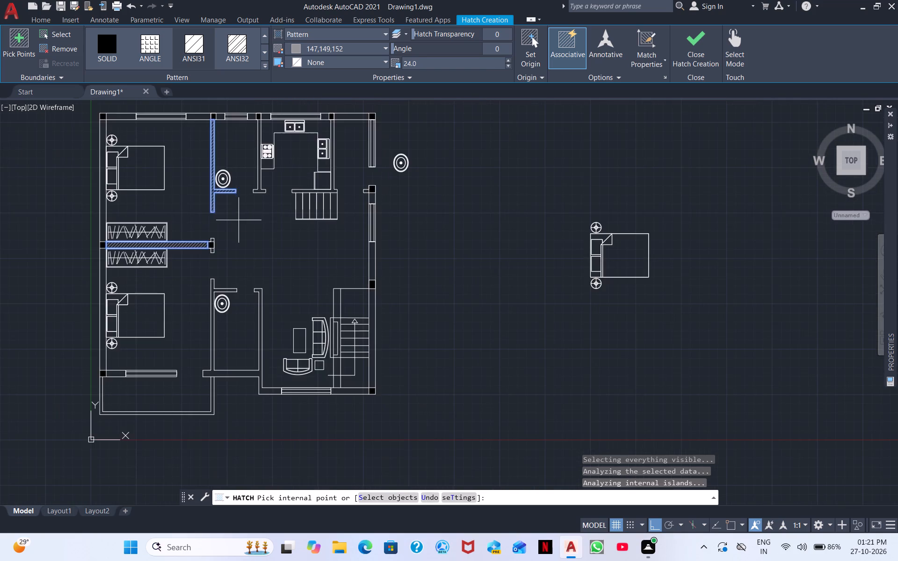
pyautogui.moveTo(239, 223); pyautogui.dragTo(354, 259, button='middle')
pyautogui.scroll(3, 241, 232)
pyautogui.click(137, 280)
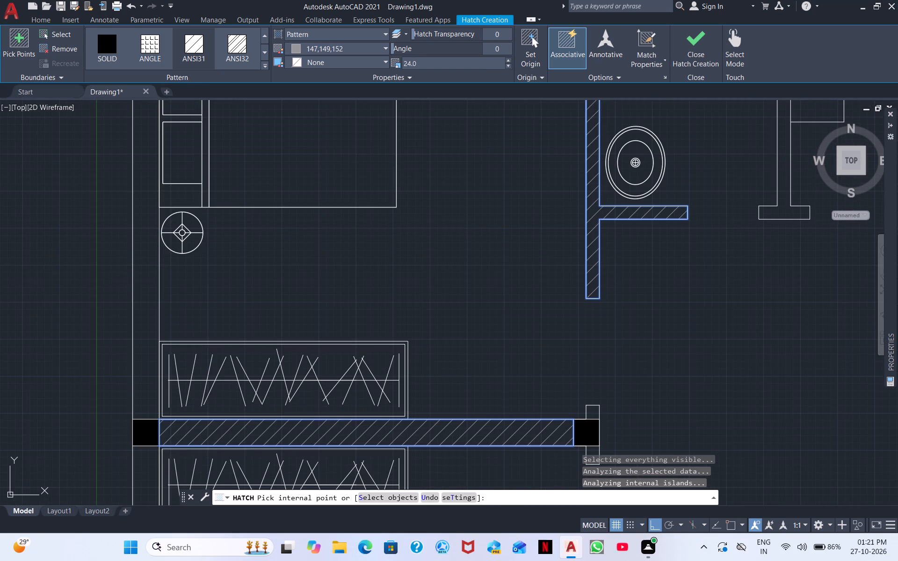
# Hatch the top-wall segments beside the windows of the upper bedroom and bathroom, up to the kitchen window, with the ANSI31 pattern.
pyautogui.scroll(-2, 240, 263)
pyautogui.moveTo(253, 280); pyautogui.dragTo(226, 355, button='middle')
pyautogui.scroll(-1, 226, 355)
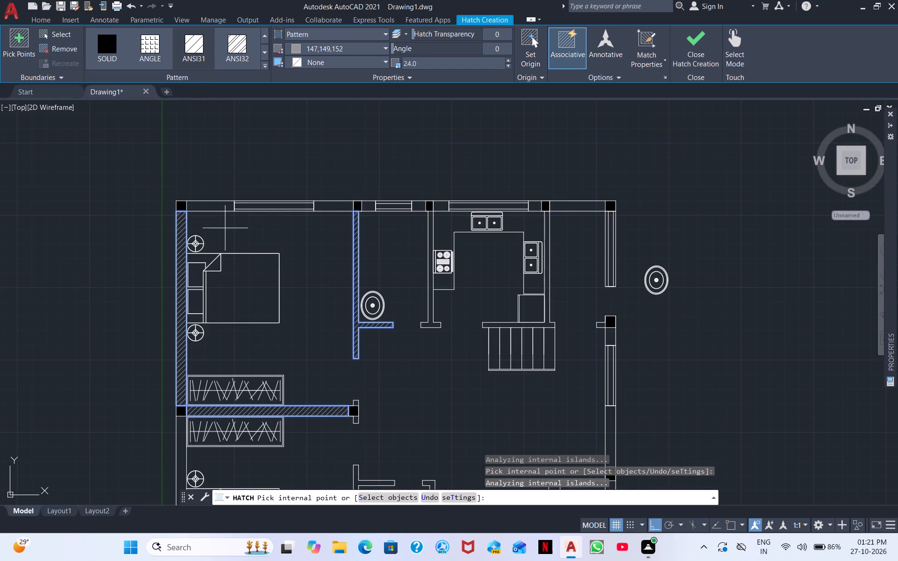
pyautogui.click(215, 209)
pyautogui.click(333, 208)
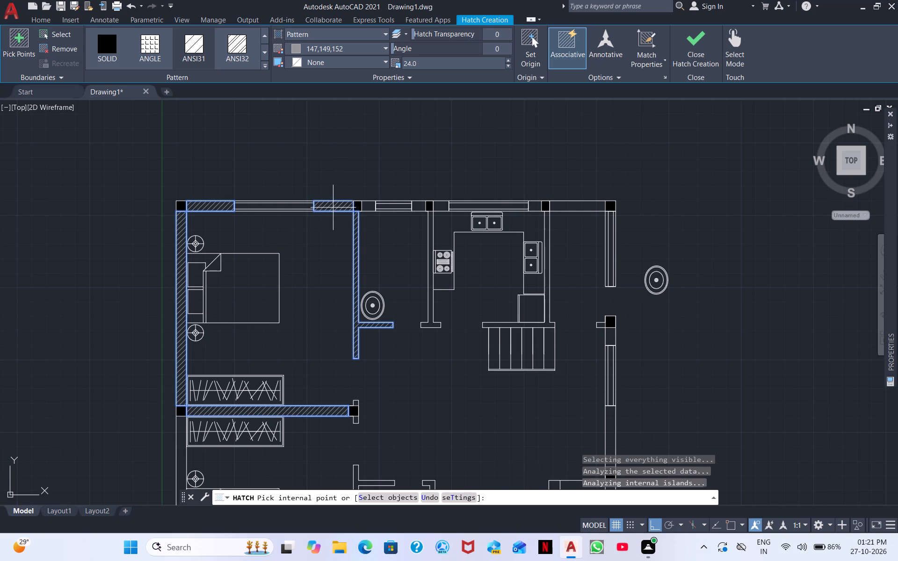
pyautogui.scroll(3, 357, 217)
pyautogui.click(415, 175)
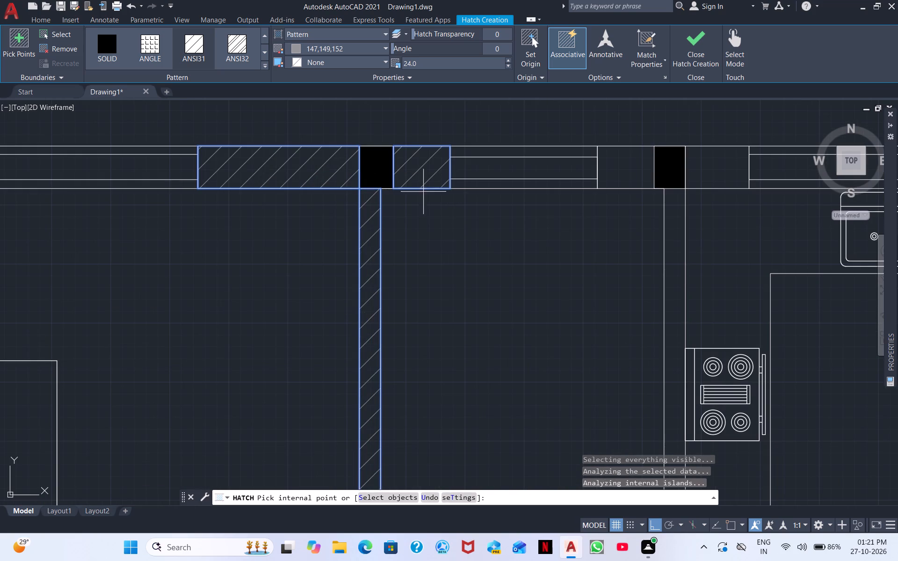
pyautogui.click(621, 164)
pyautogui.click(713, 170)
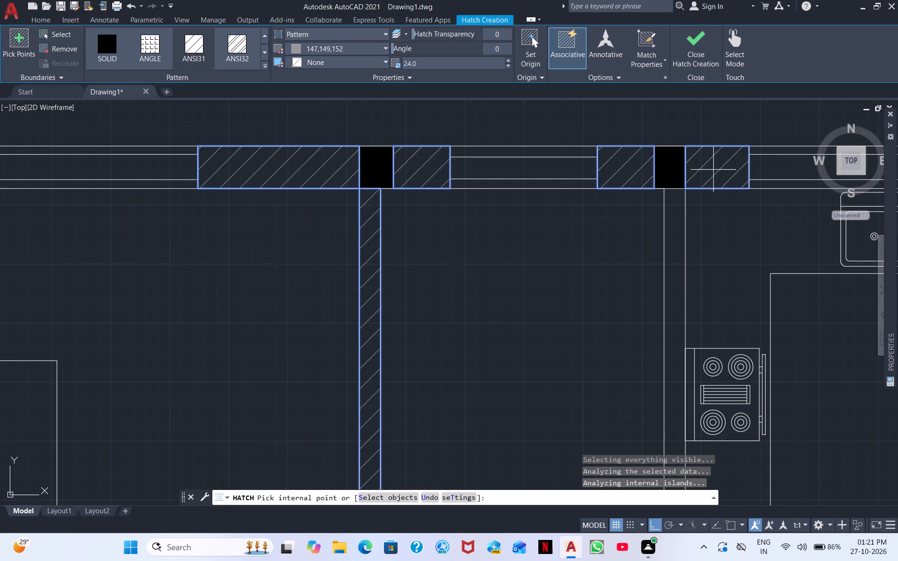
# Hatch both kitchen side walls with their lower stubs, and the remaining top-wall segments from the kitchen window to the outer corner column.
pyautogui.scroll(-2, 628, 184)
pyautogui.moveTo(608, 206); pyautogui.dragTo(134, 232, button='middle')
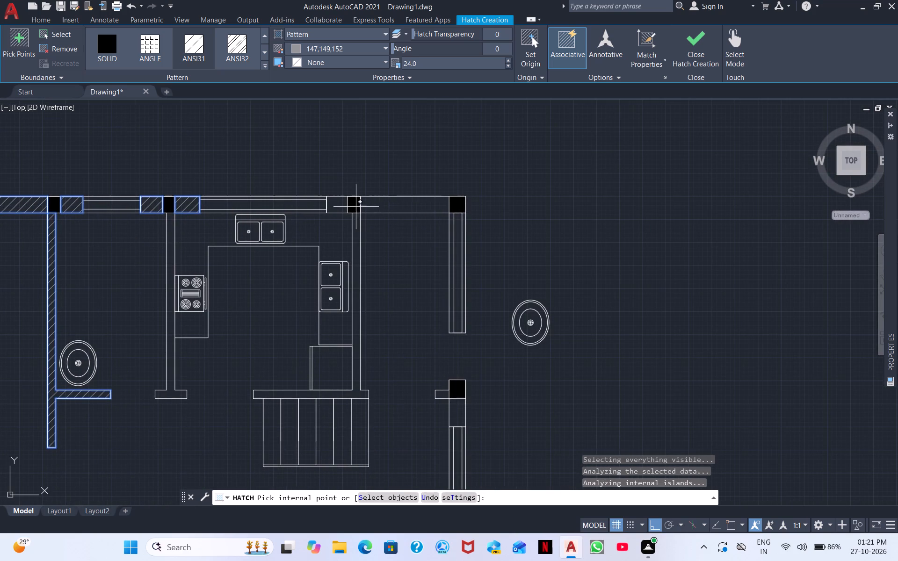
pyautogui.click(338, 206)
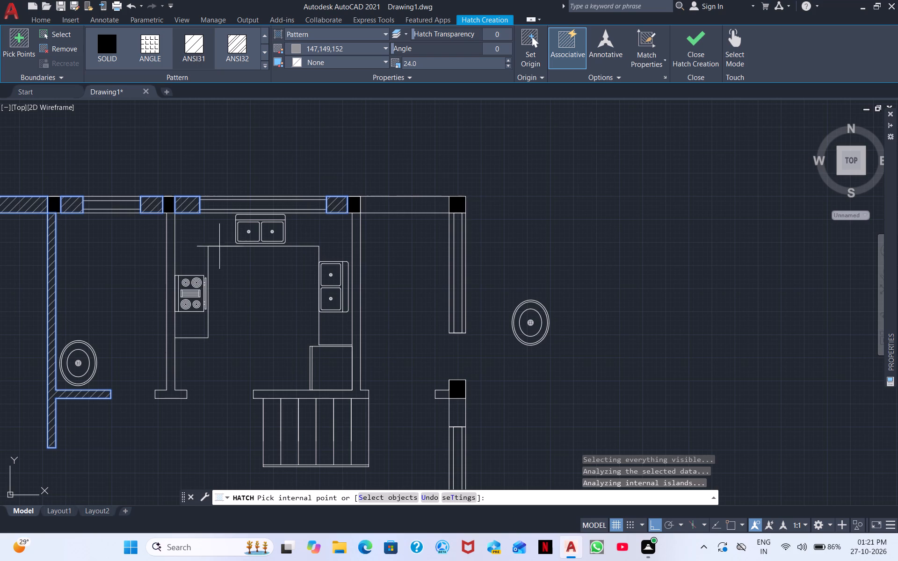
pyautogui.click(173, 280)
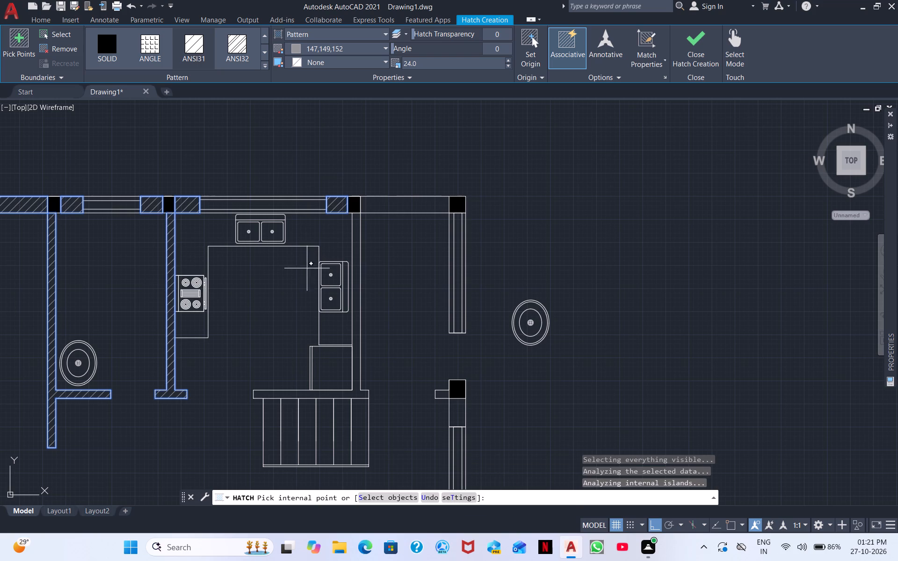
pyautogui.click(358, 273)
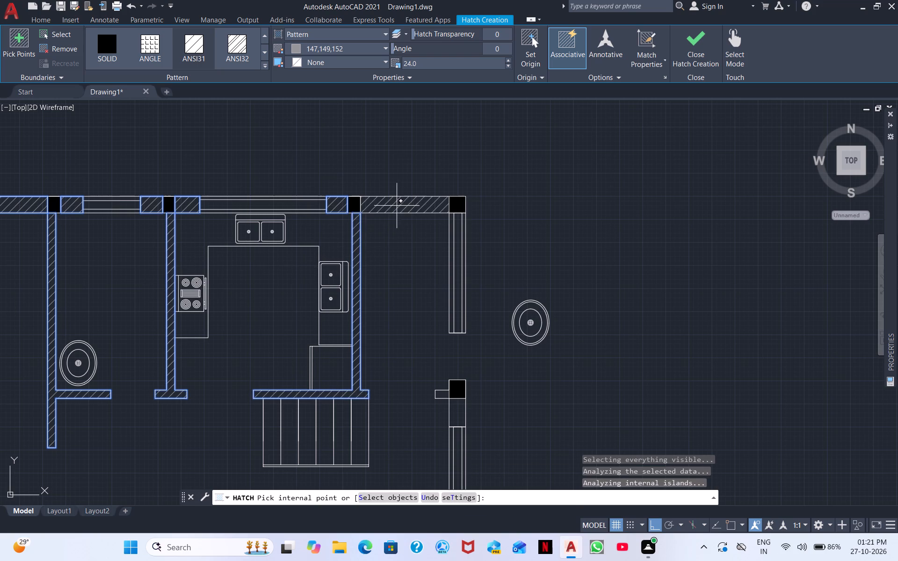
pyautogui.click(398, 205)
# Hatch the short stub beside the entrance column and the outer-wall segments above and below the adjacent window.
pyautogui.scroll(-2, 410, 330)
pyautogui.scroll(1, 413, 339)
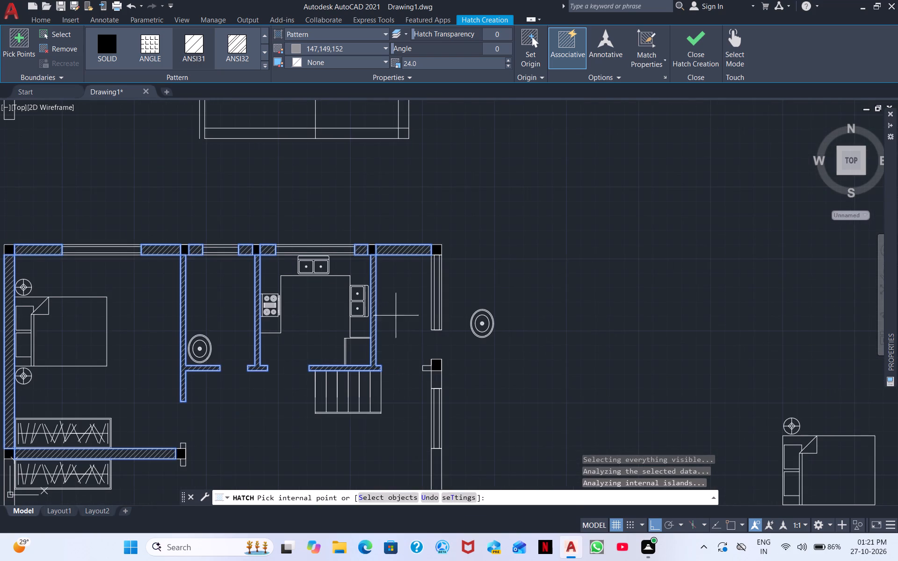
pyautogui.moveTo(390, 281); pyautogui.dragTo(385, 209, button='middle')
pyautogui.scroll(3, 402, 329)
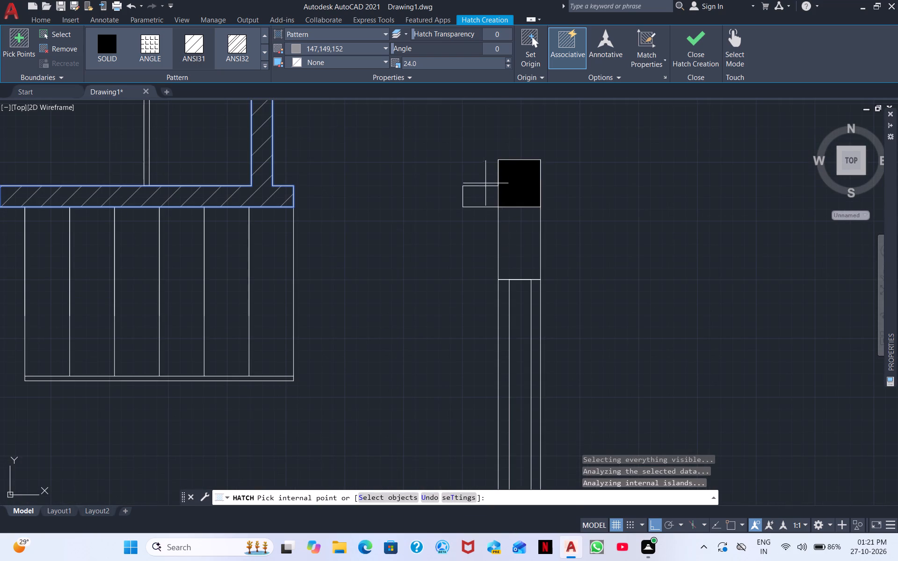
pyautogui.click(488, 191)
pyautogui.click(518, 231)
pyautogui.moveTo(407, 339); pyautogui.dragTo(381, 214, button='middle')
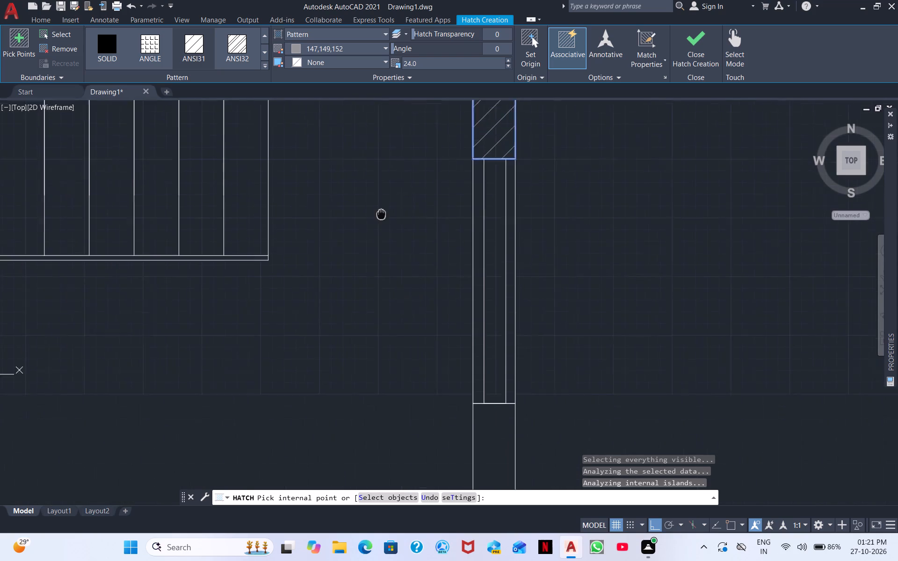
pyautogui.moveTo(381, 214); pyautogui.dragTo(333, 109, button='middle')
pyautogui.scroll(-1, 332, 122)
pyautogui.click(406, 335)
pyautogui.scroll(-2, 376, 373)
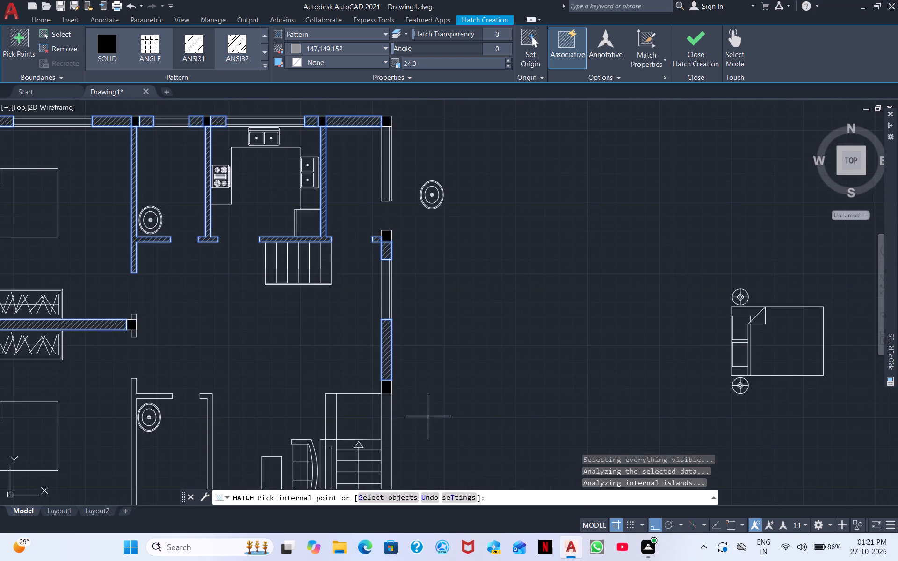
# Hatch the outer wall along the staircase, both bottom-wall segments beside the living room window, and the connected lower bathroom walls.
pyautogui.moveTo(431, 416); pyautogui.dragTo(398, 246, button='middle')
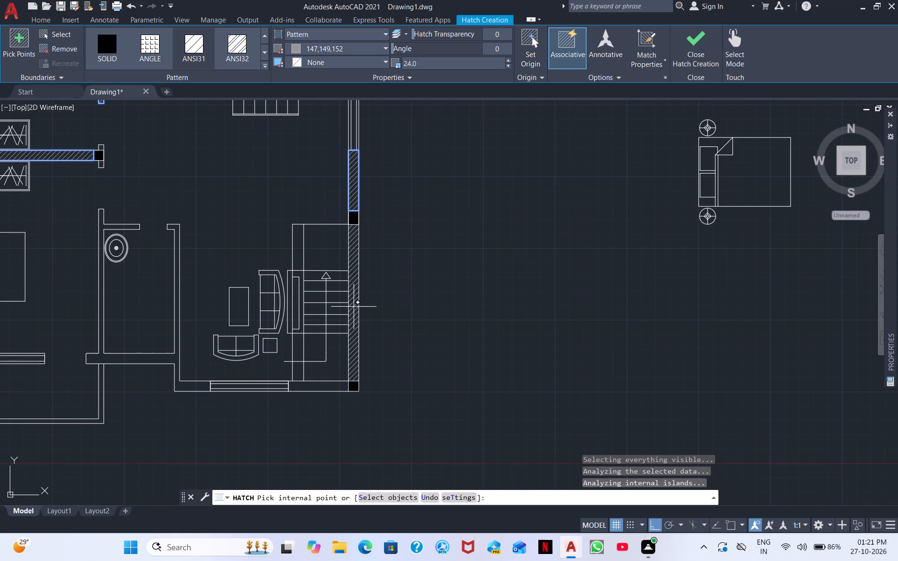
pyautogui.click(354, 307)
pyautogui.click(321, 389)
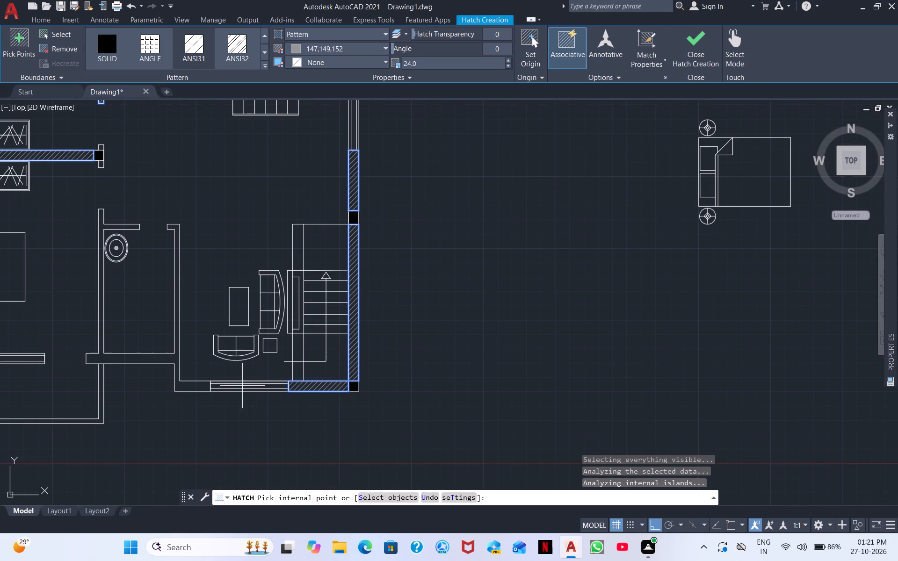
pyautogui.click(199, 388)
# Hatch the lower bedroom's outer side wall and the short bottom-wall segment between the corner column and the window.
pyautogui.scroll(-2, 141, 375)
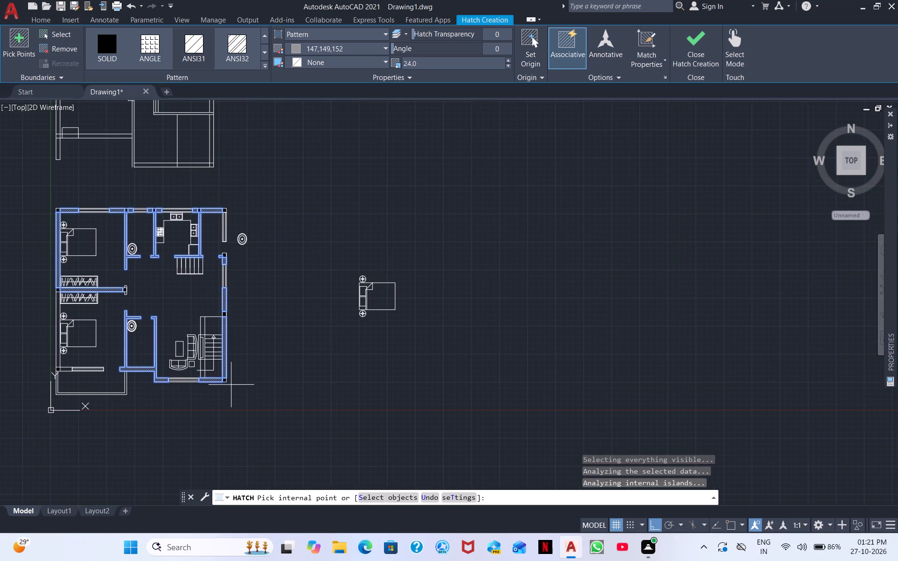
pyautogui.moveTo(251, 380); pyautogui.dragTo(395, 365, button='middle')
pyautogui.scroll(3, 174, 359)
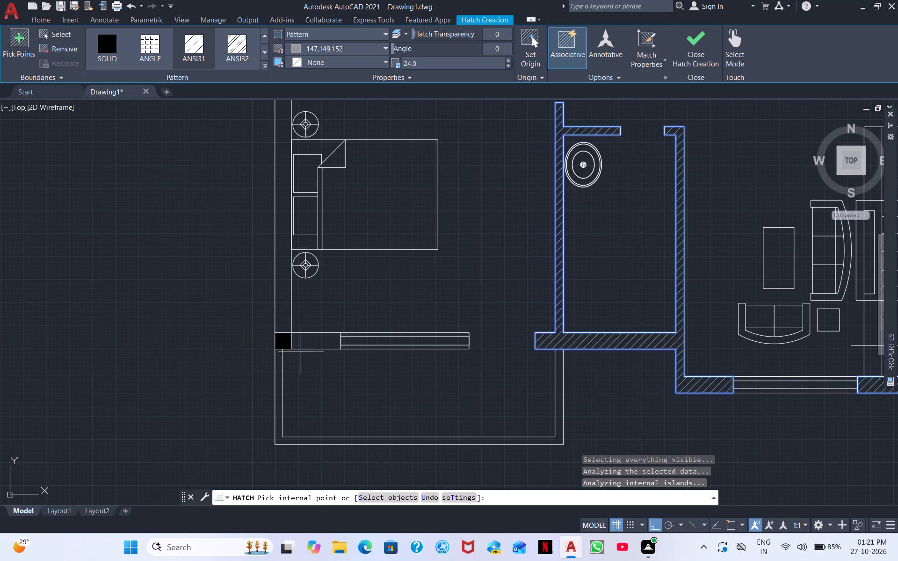
pyautogui.click(320, 342)
pyautogui.click(286, 306)
pyautogui.scroll(-2, 314, 281)
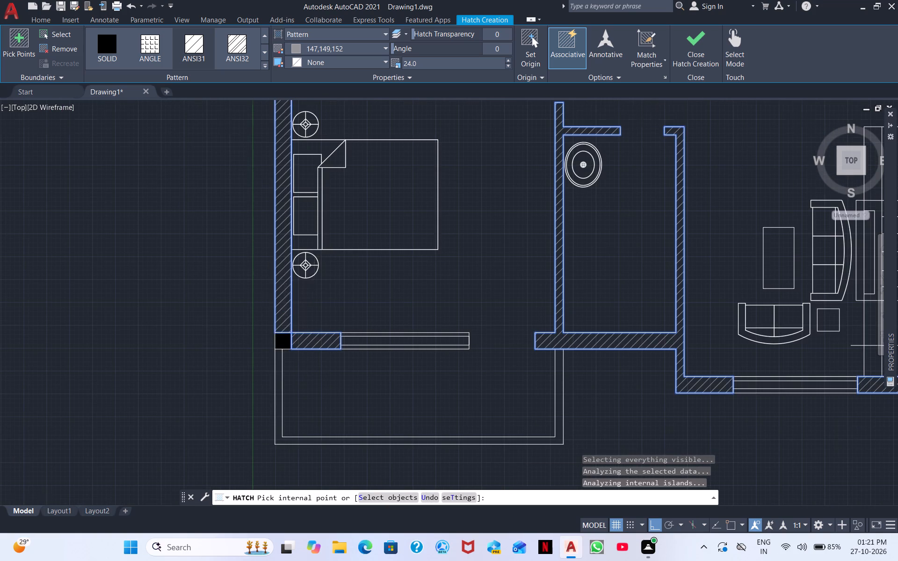
# Hatch the two short wall stubs above and below the column at the end of the bedroom partition.
pyautogui.moveTo(339, 274); pyautogui.dragTo(211, 398, button='middle')
pyautogui.scroll(2, 339, 252)
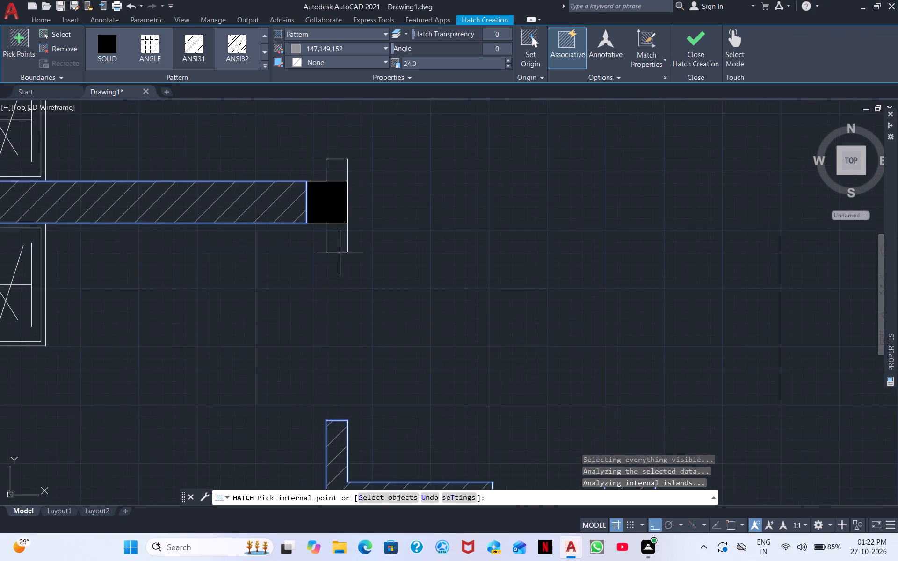
pyautogui.scroll(2, 340, 252)
pyautogui.click(343, 234)
pyautogui.moveTo(351, 223); pyautogui.dragTo(289, 439, button='middle')
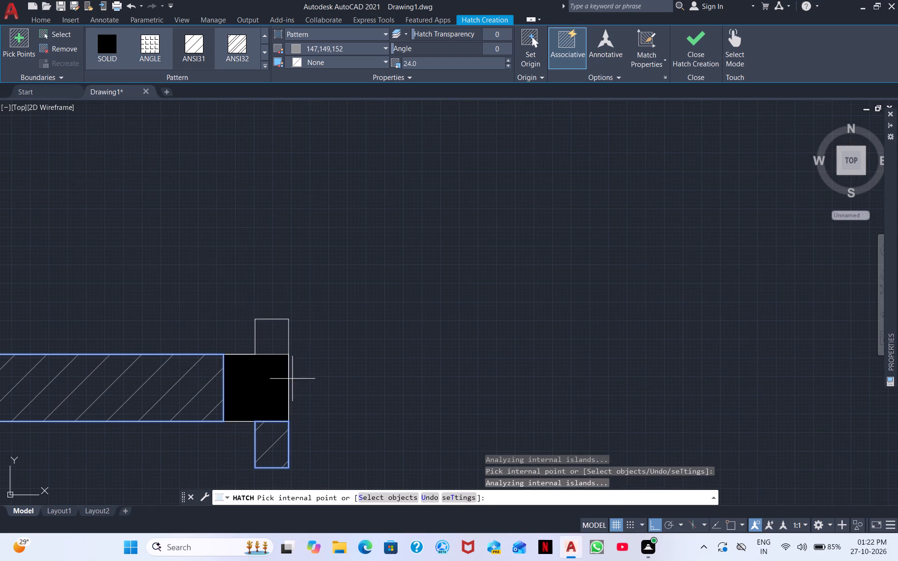
pyautogui.click(278, 342)
pyautogui.scroll(-4, 336, 346)
pyautogui.scroll(-2, 435, 331)
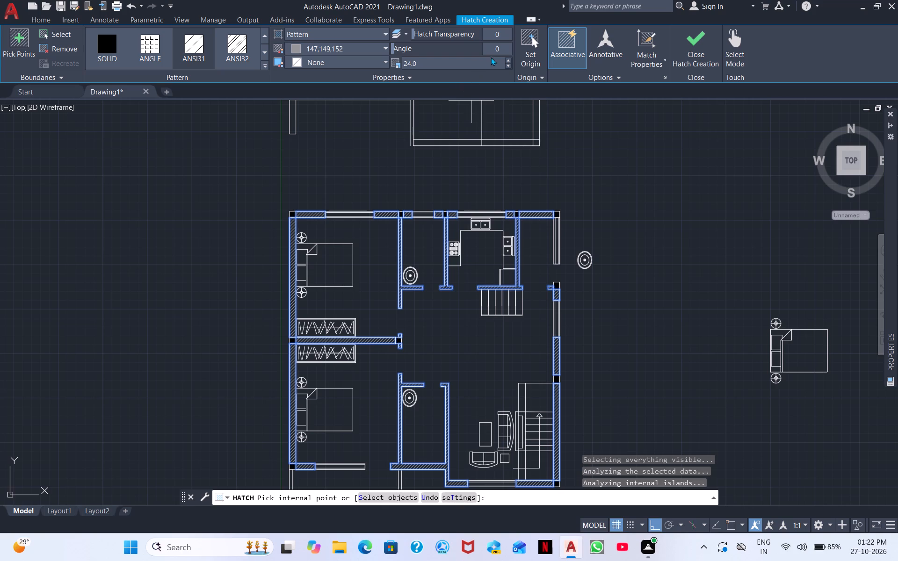
# Lower the wall hatch pattern scale to 16 and finish the hatch.
pyautogui.doubleClick(509, 63)
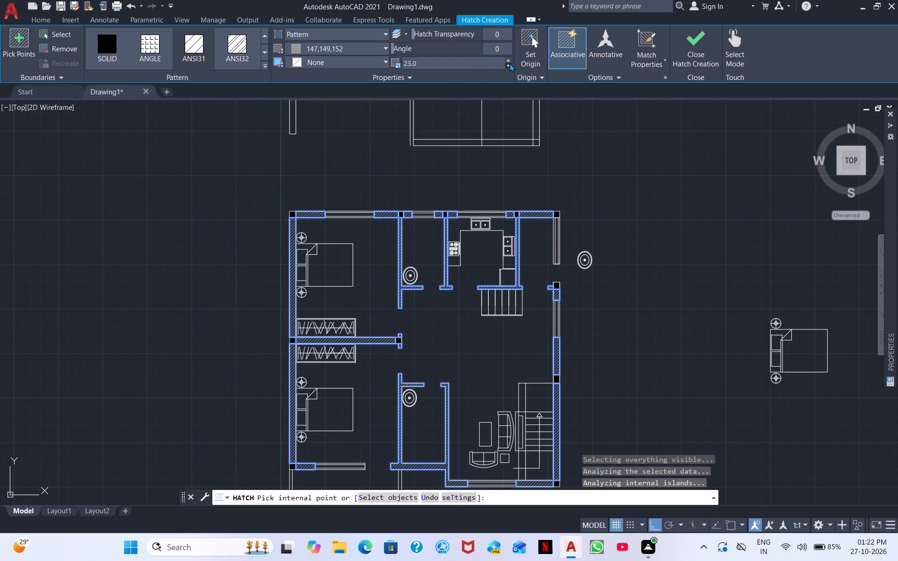
pyautogui.tripleClick(509, 64)
pyautogui.tripleClick(509, 66)
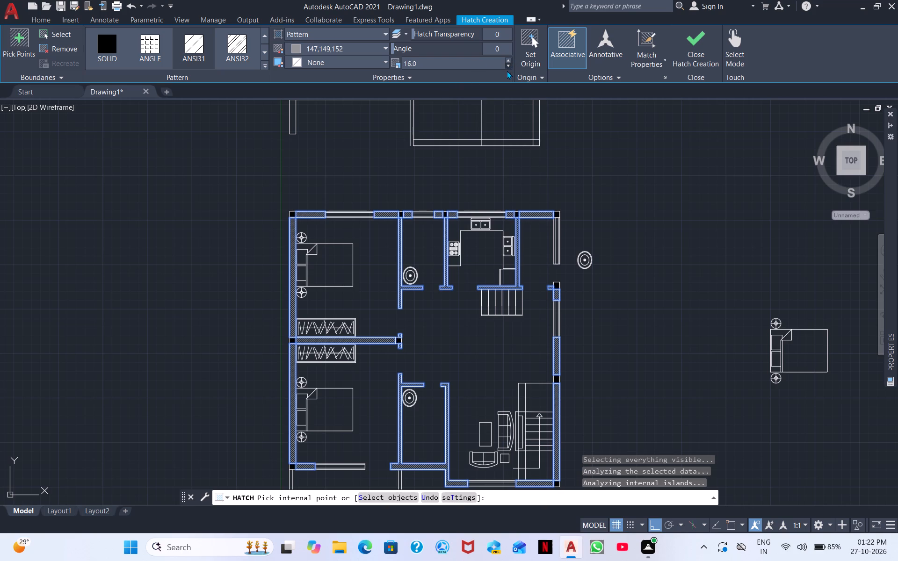
pyautogui.click(591, 193)
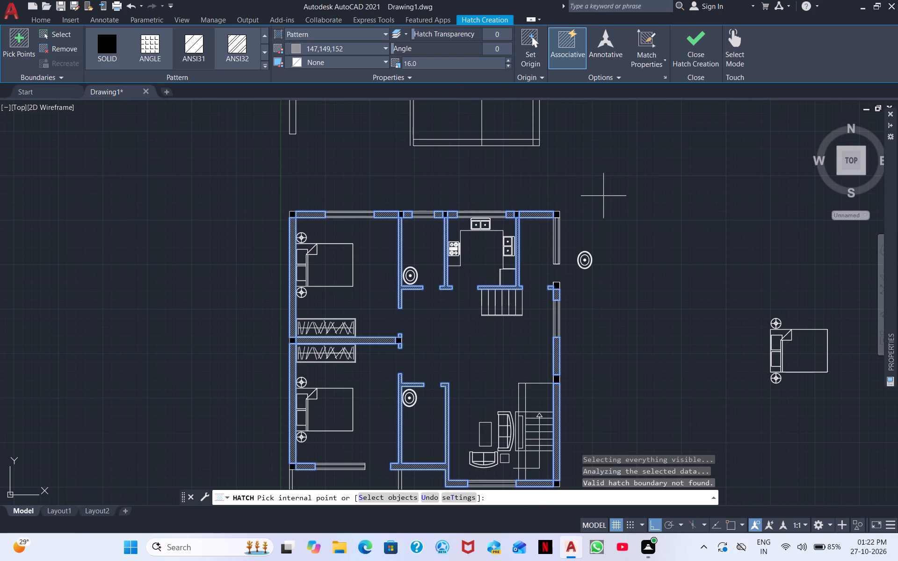
pyautogui.press('Escape')
pyautogui.scroll(3, 462, 279)
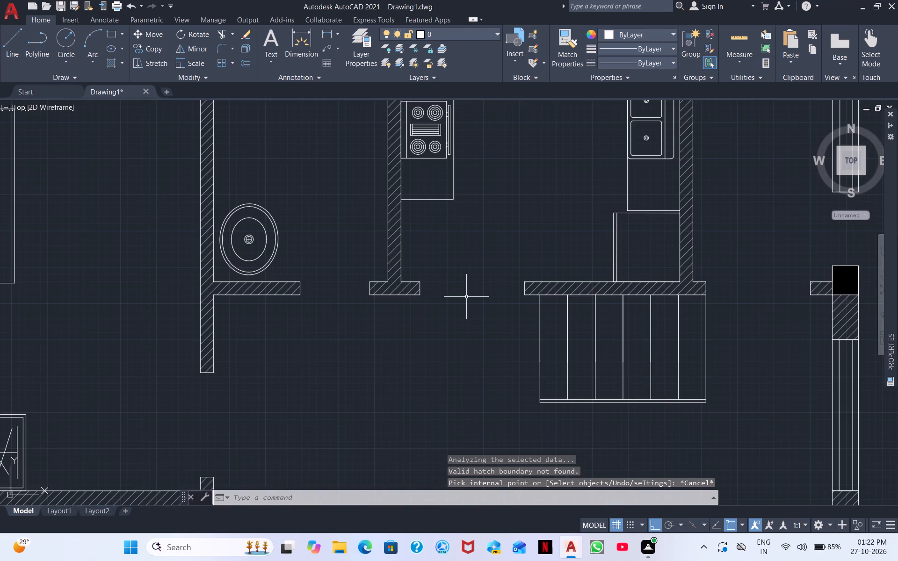
pyautogui.scroll(-1, 466, 297)
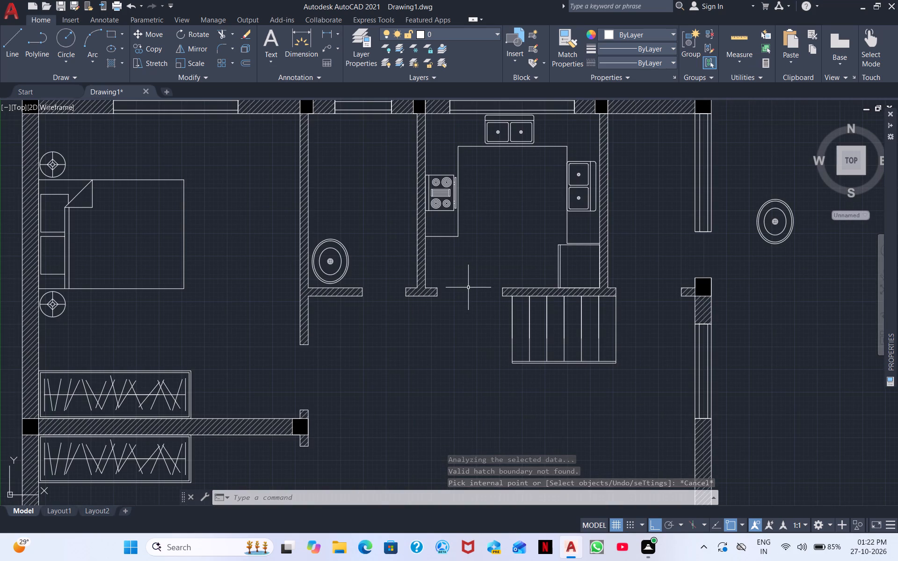
# Load the ACAD_ISO02W100 ISO dash linetype and make it the current linetype.
pyautogui.click(673, 62)
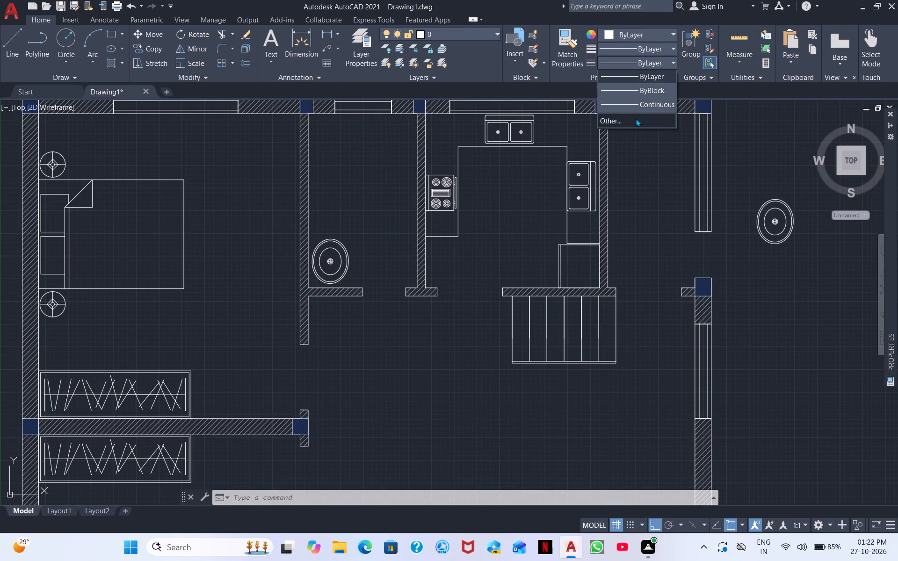
pyautogui.click(636, 118)
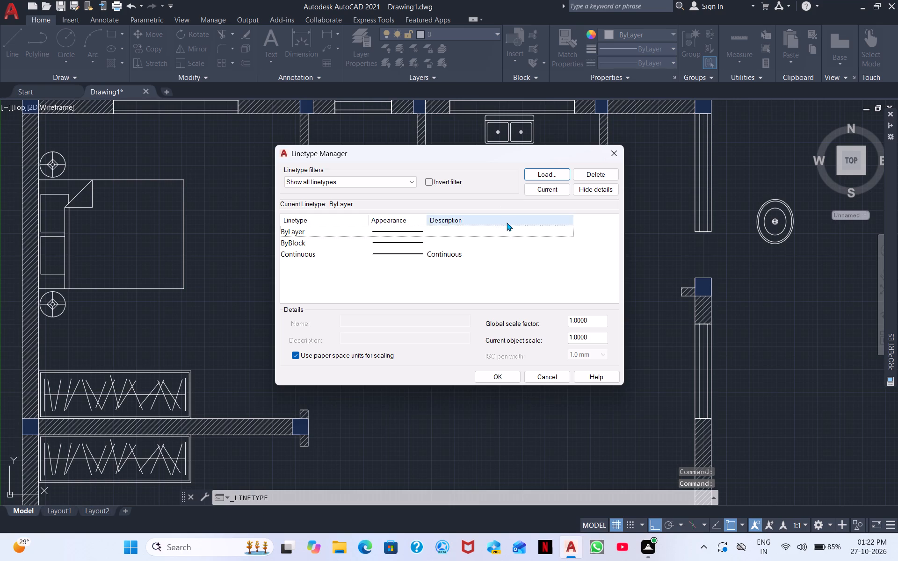
pyautogui.click(554, 171)
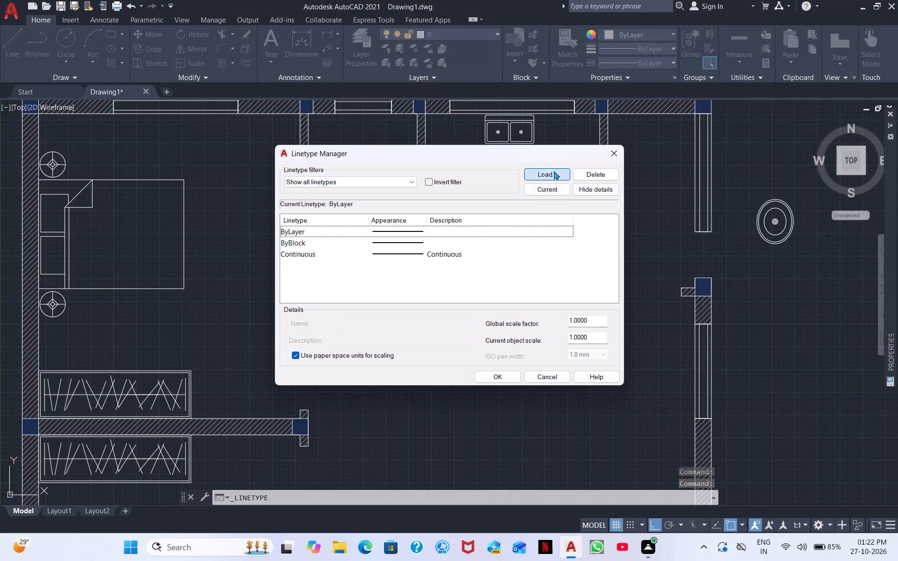
pyautogui.click(480, 393)
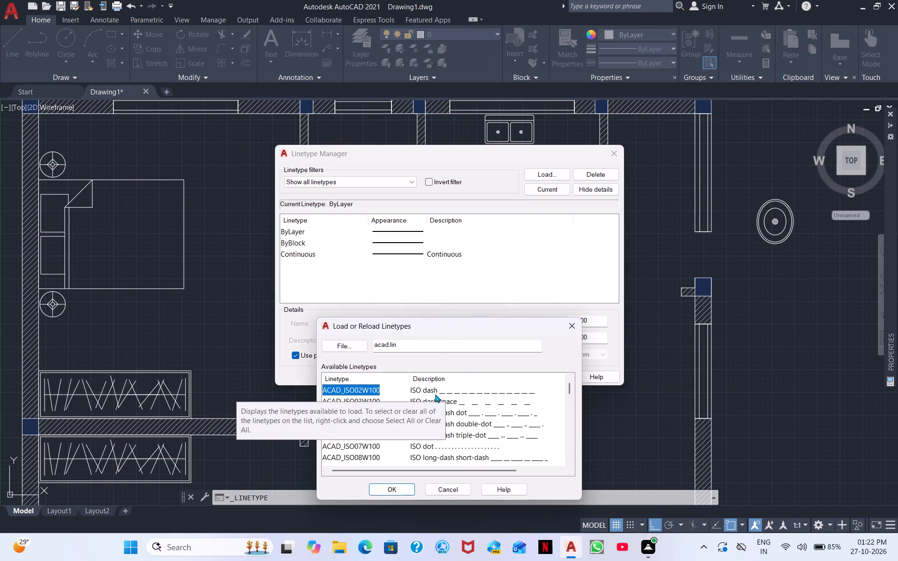
pyautogui.click(394, 496)
pyautogui.click(393, 490)
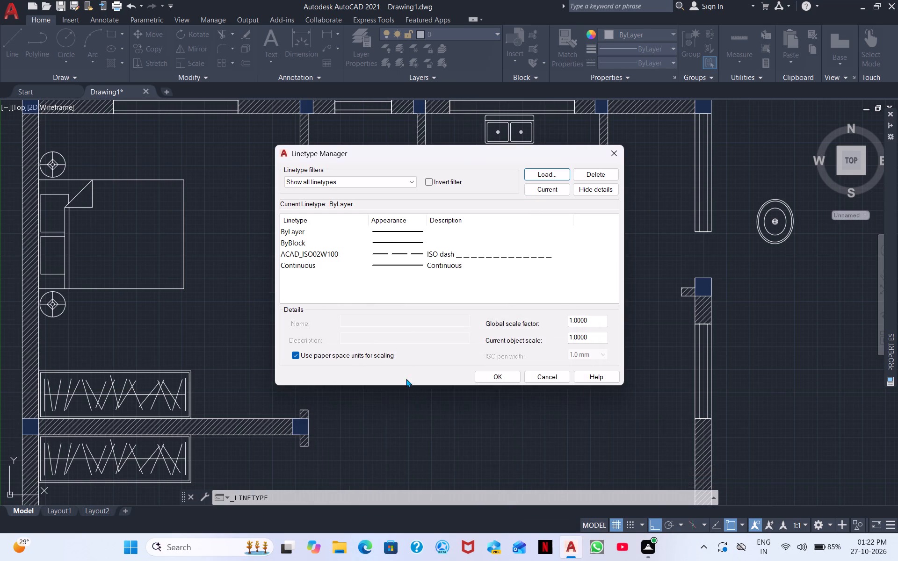
pyautogui.doubleClick(396, 252)
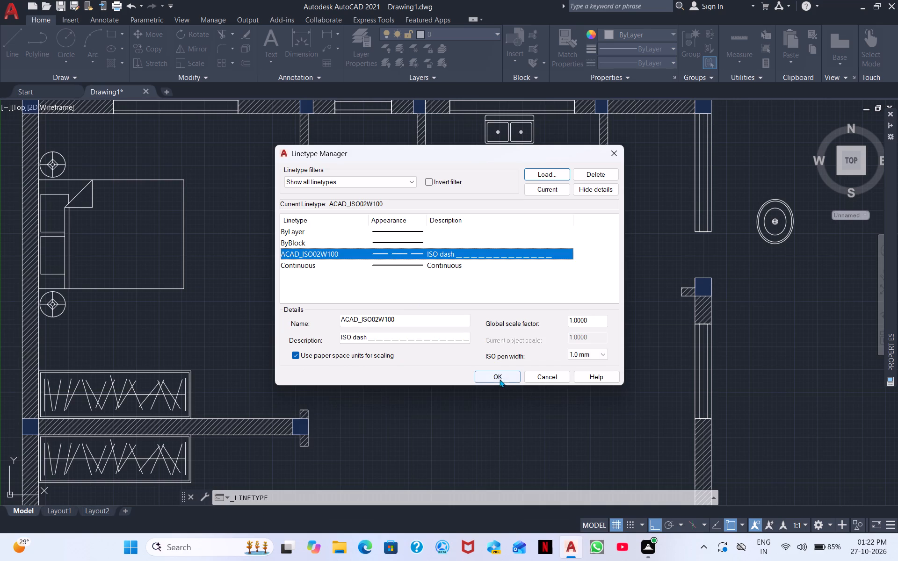
pyautogui.click(503, 379)
# Draw a vertical ISO-dashed line about 2'-1 1/2" long across the outer-wall opening, from the window's lower outer corner to the column's outer corner.
pyautogui.scroll(1, 688, 246)
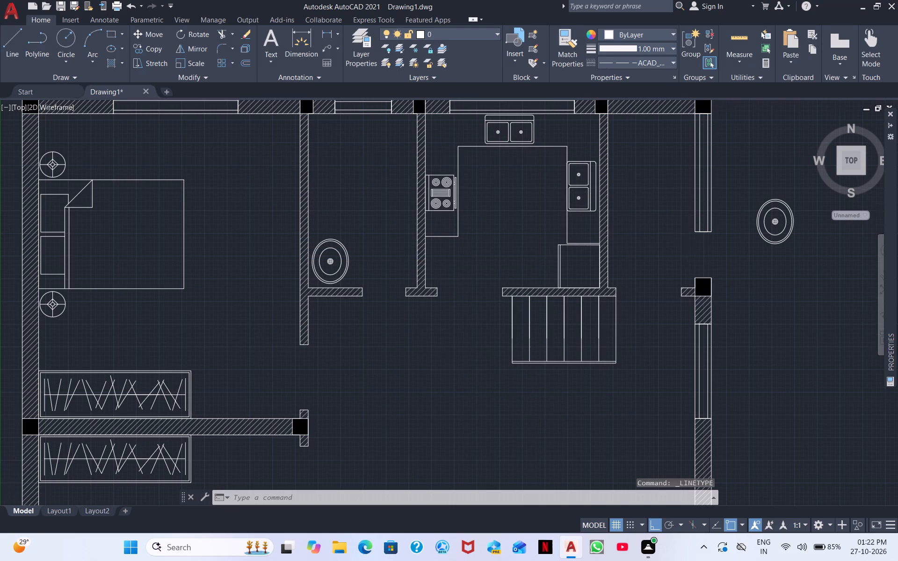
pyautogui.scroll(1, 688, 246)
pyautogui.moveTo(686, 245); pyautogui.dragTo(259, 195, button='middle')
pyautogui.click(319, 158)
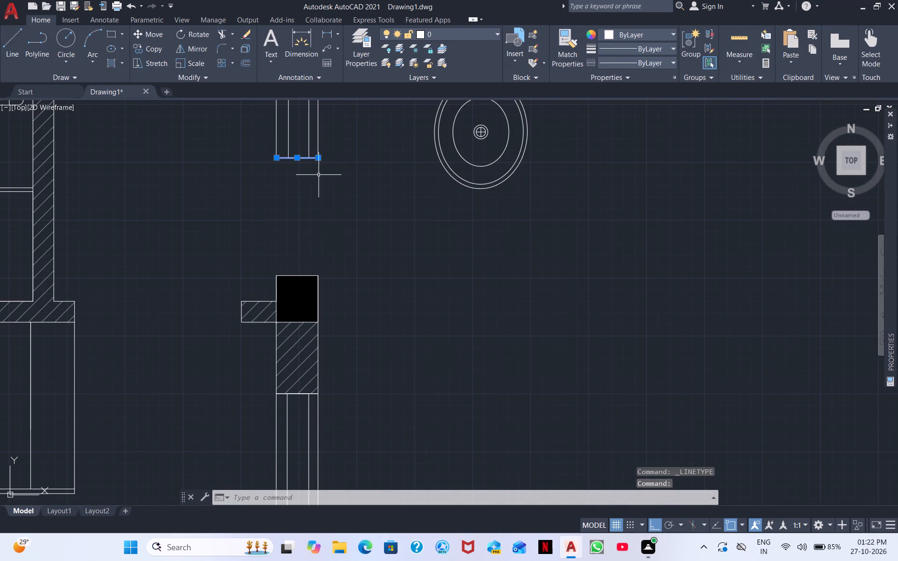
pyautogui.press('Escape')
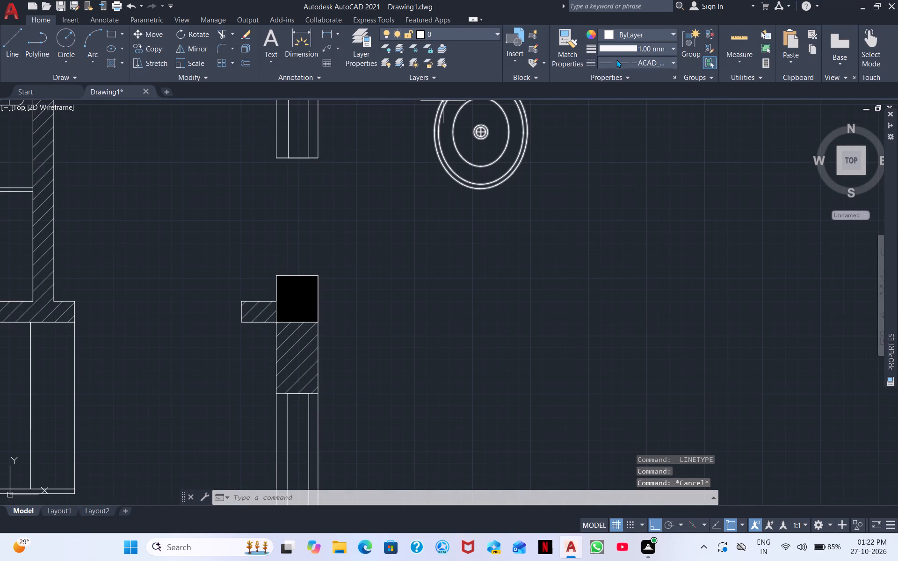
pyautogui.click(616, 59)
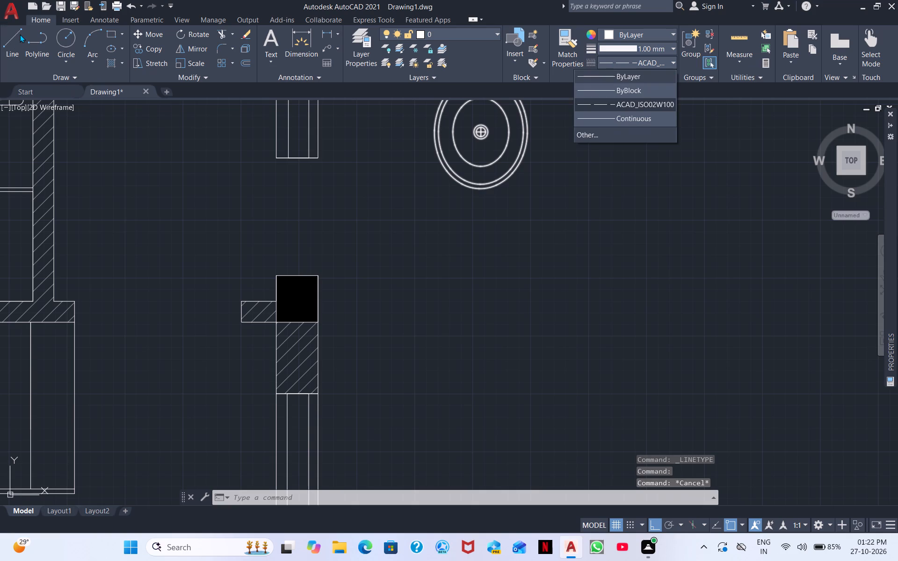
pyautogui.click(20, 34)
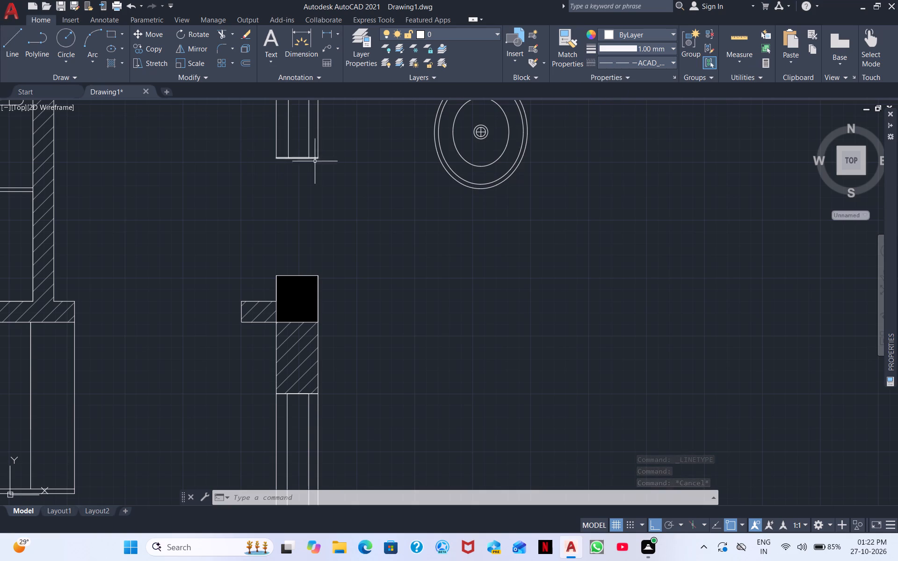
pyautogui.click(11, 58)
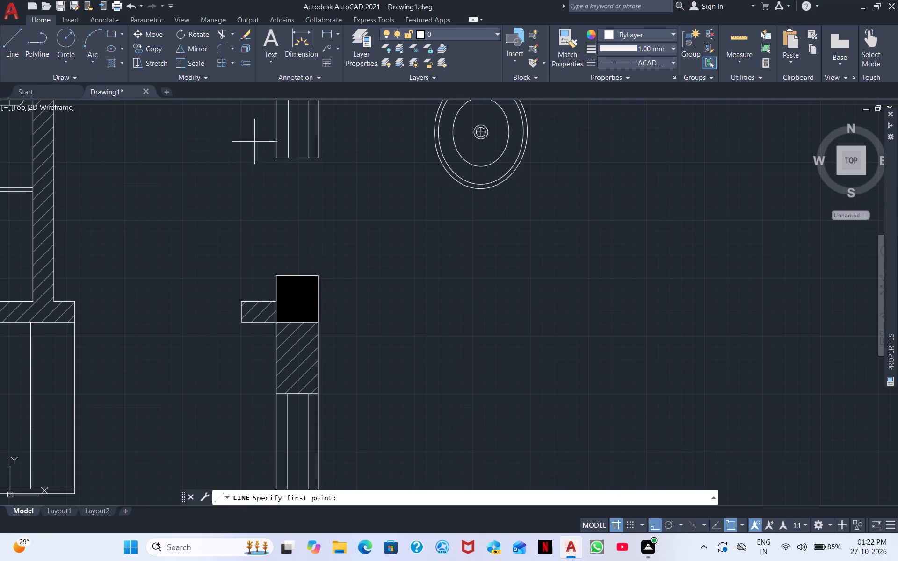
pyautogui.click(313, 160)
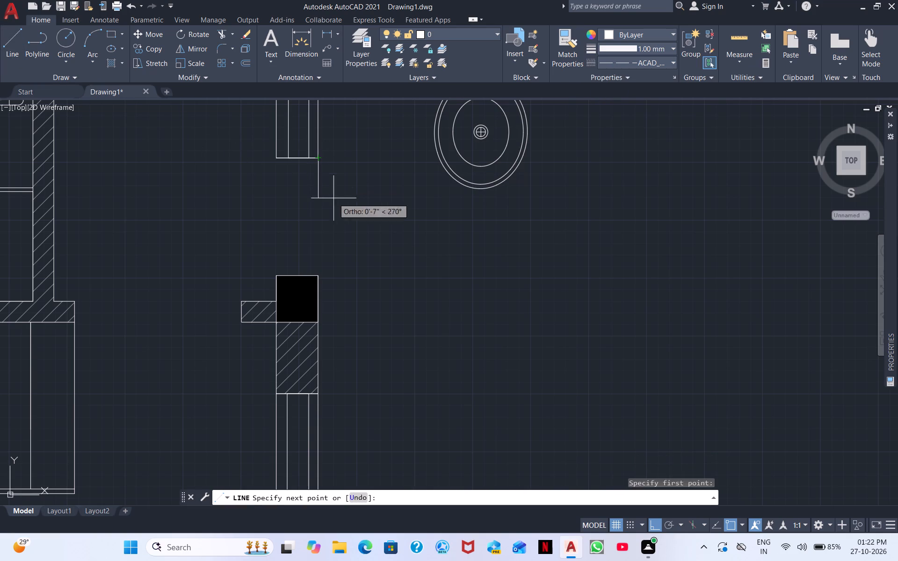
pyautogui.click(317, 273)
pyautogui.press('Escape')
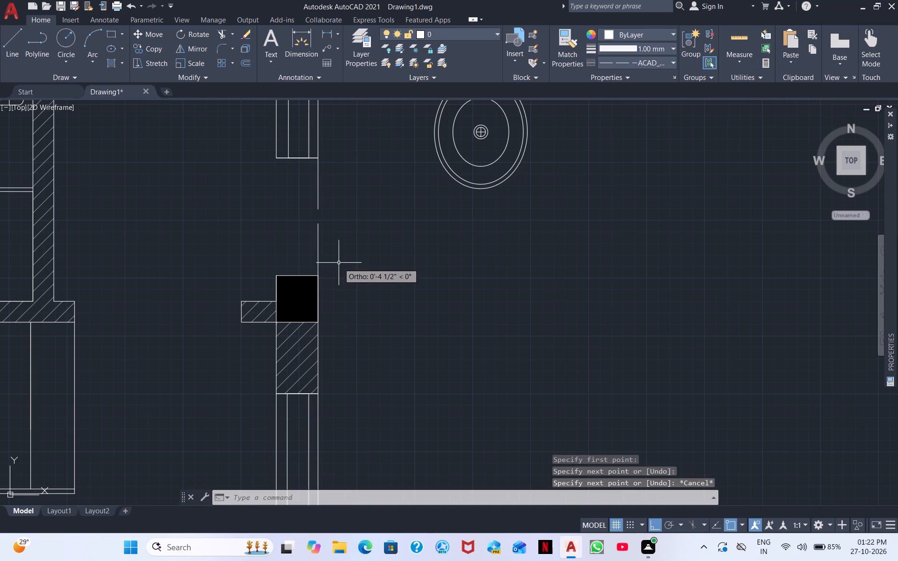
# Set the current linetype scale for new objects to 0.5.
pyautogui.click(673, 76)
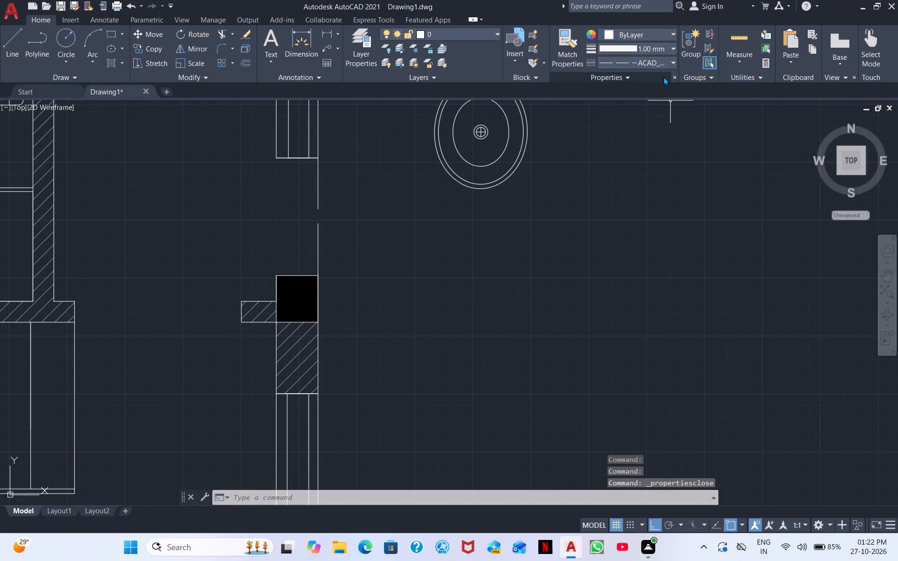
pyautogui.click(676, 77)
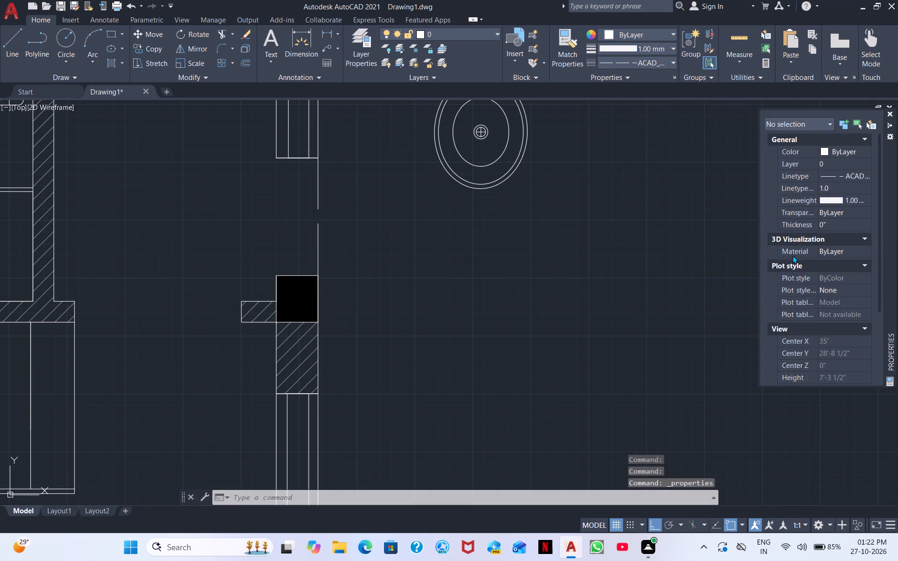
pyautogui.moveTo(830, 183); pyautogui.dragTo(809, 190)
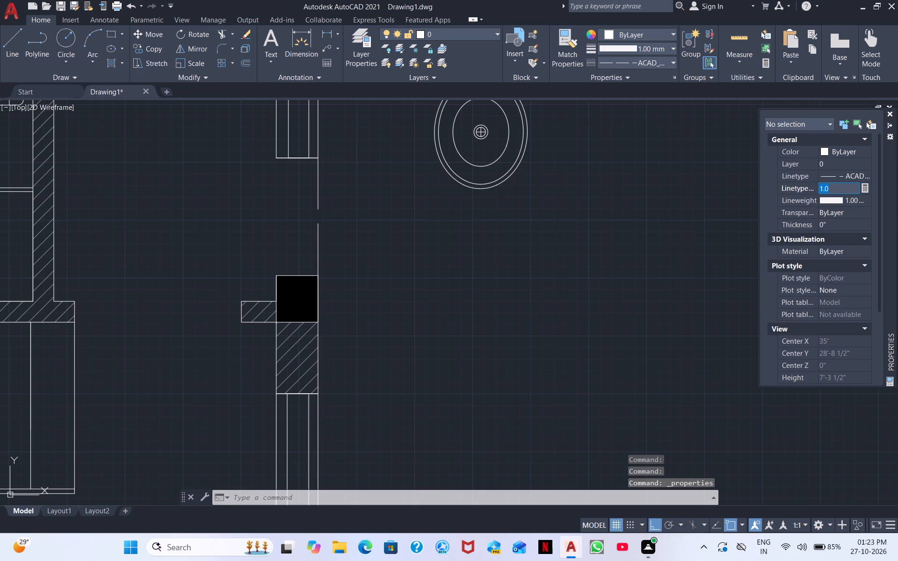
pyautogui.press('BackSpace')
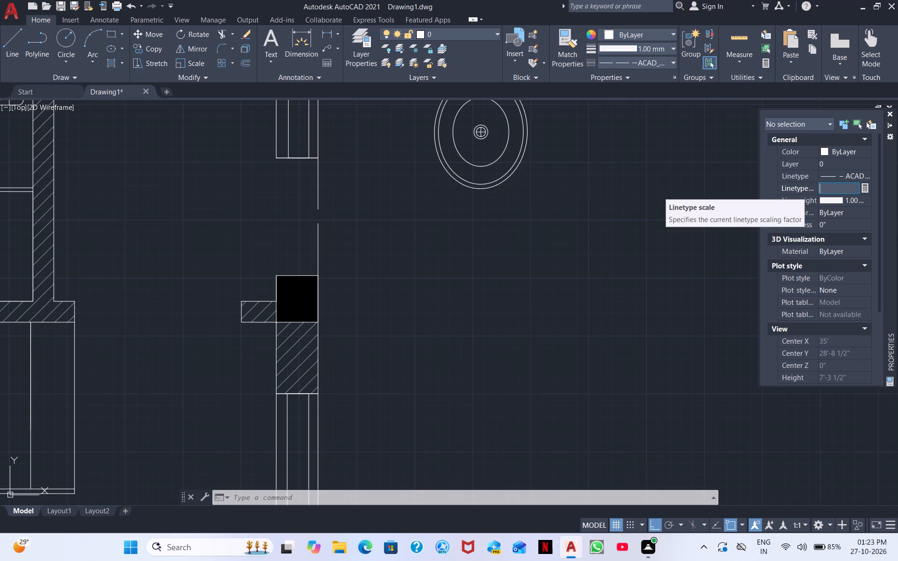
pyautogui.write('.5')
pyautogui.press('Return')
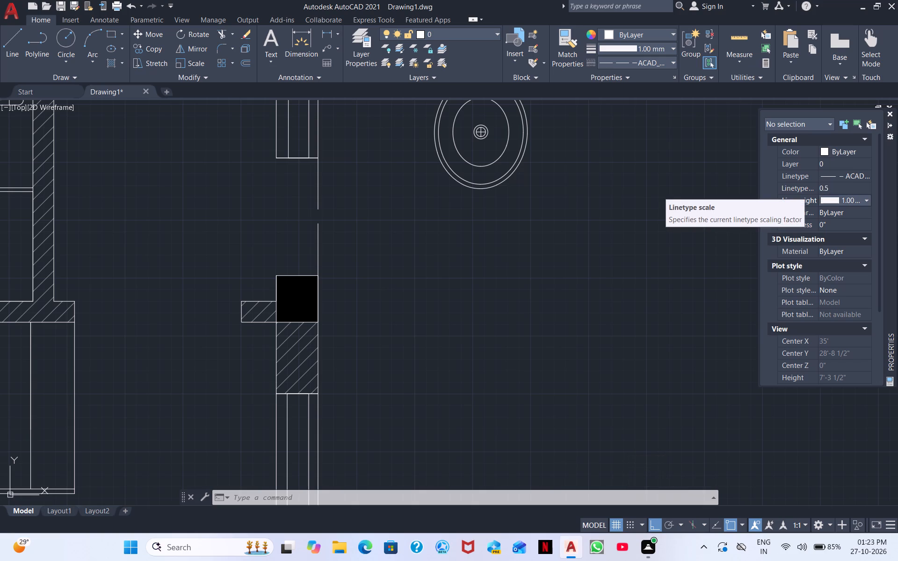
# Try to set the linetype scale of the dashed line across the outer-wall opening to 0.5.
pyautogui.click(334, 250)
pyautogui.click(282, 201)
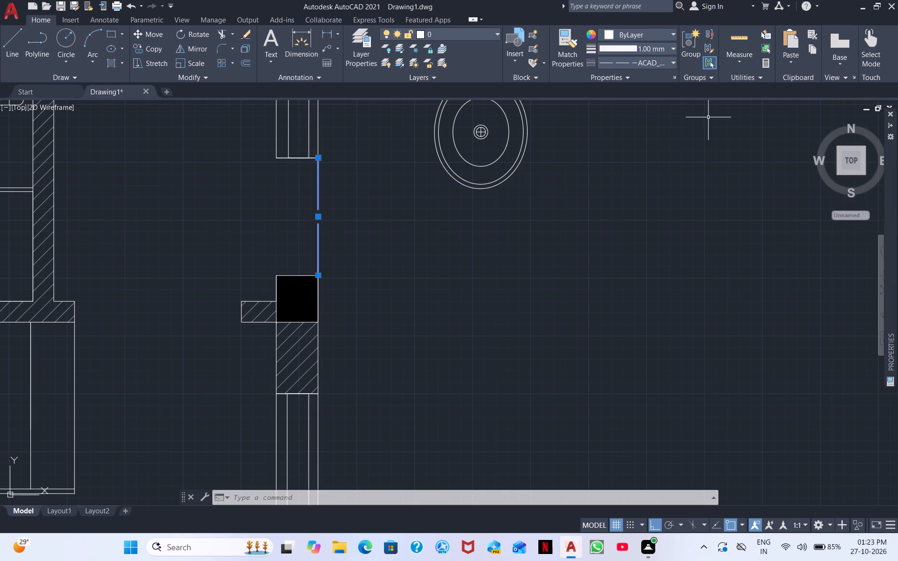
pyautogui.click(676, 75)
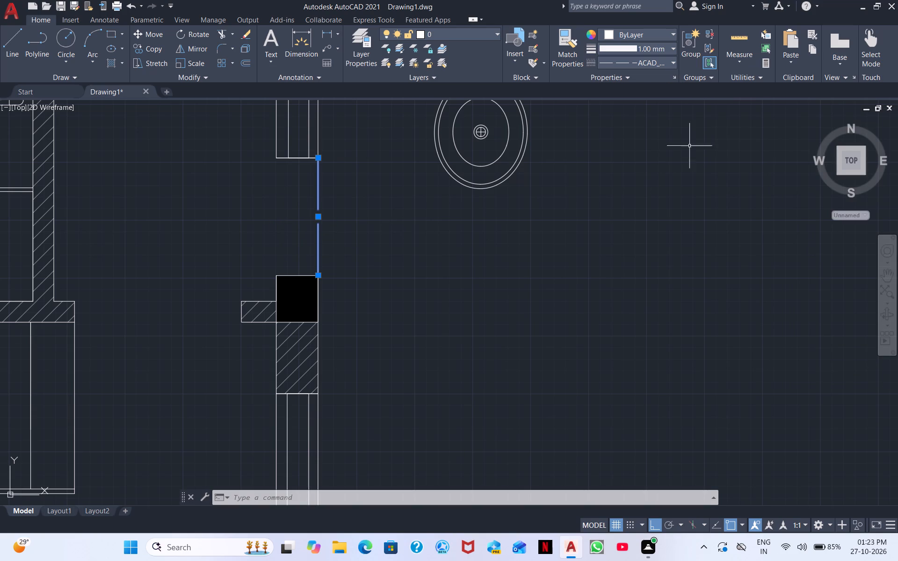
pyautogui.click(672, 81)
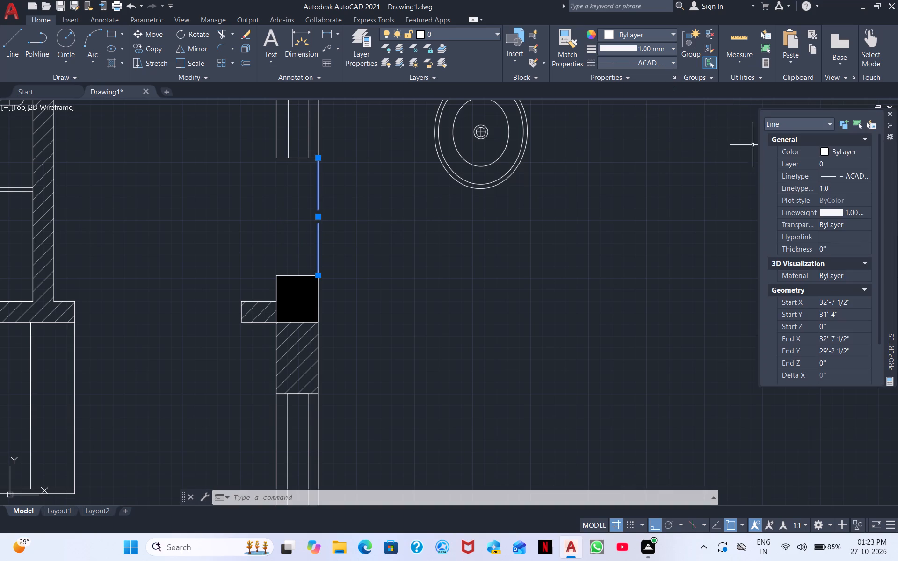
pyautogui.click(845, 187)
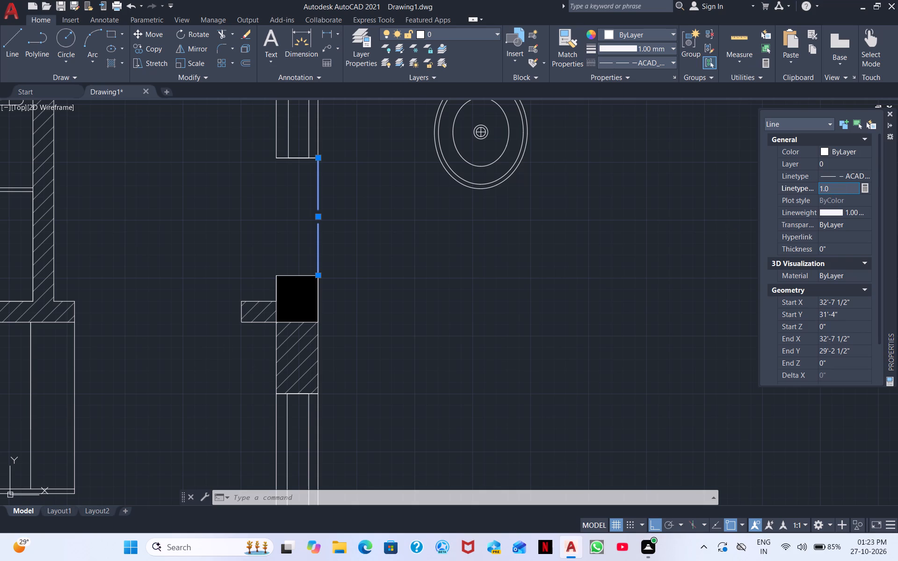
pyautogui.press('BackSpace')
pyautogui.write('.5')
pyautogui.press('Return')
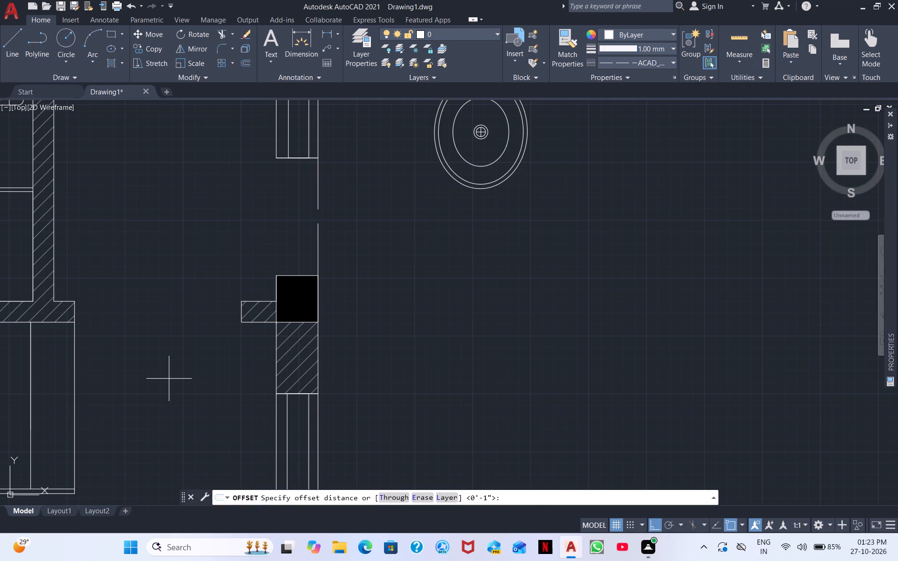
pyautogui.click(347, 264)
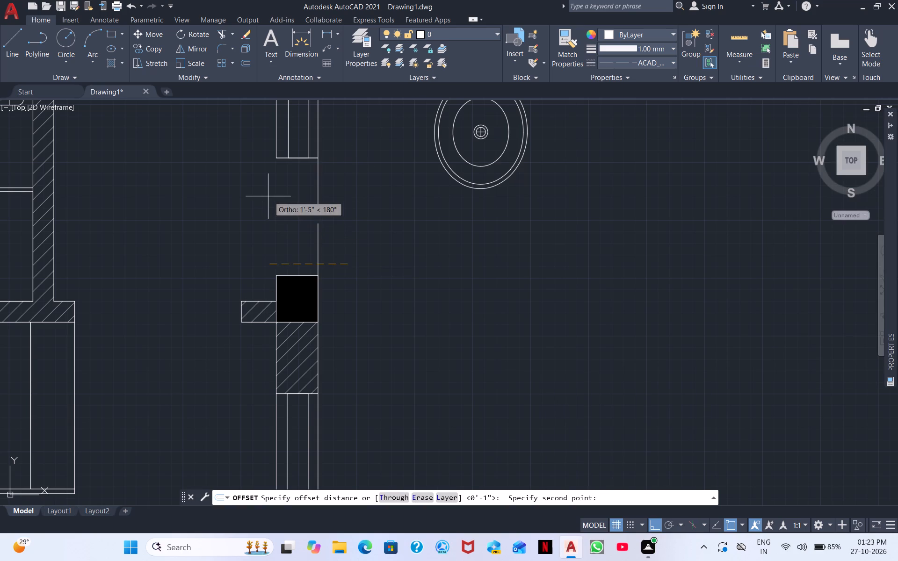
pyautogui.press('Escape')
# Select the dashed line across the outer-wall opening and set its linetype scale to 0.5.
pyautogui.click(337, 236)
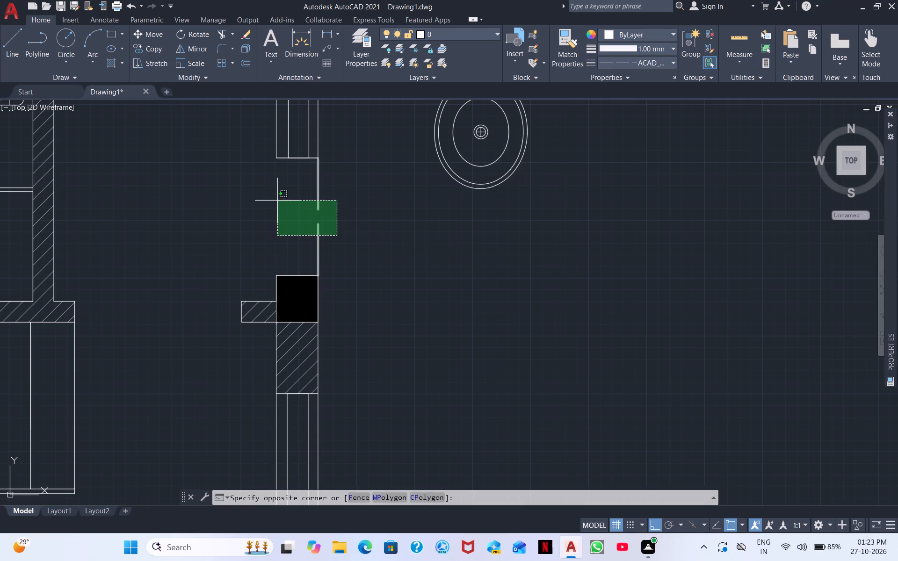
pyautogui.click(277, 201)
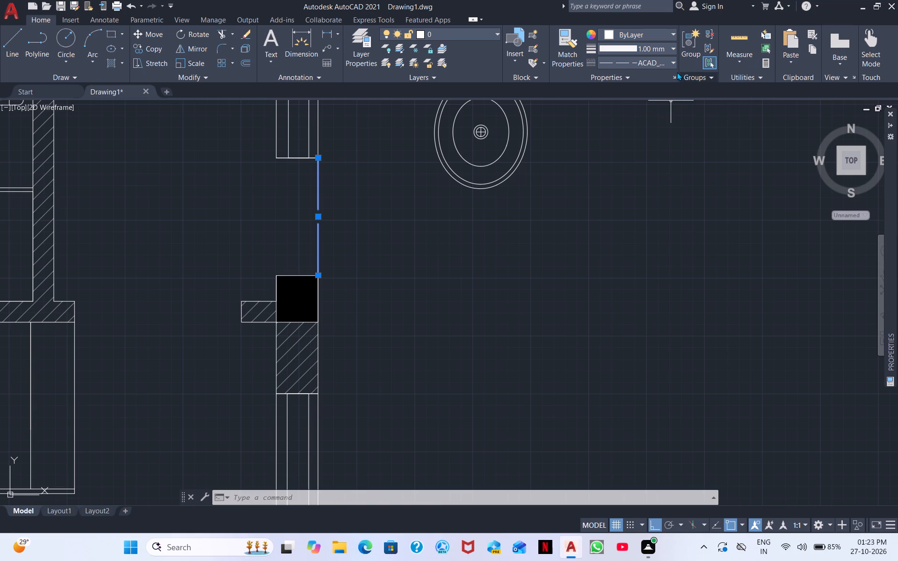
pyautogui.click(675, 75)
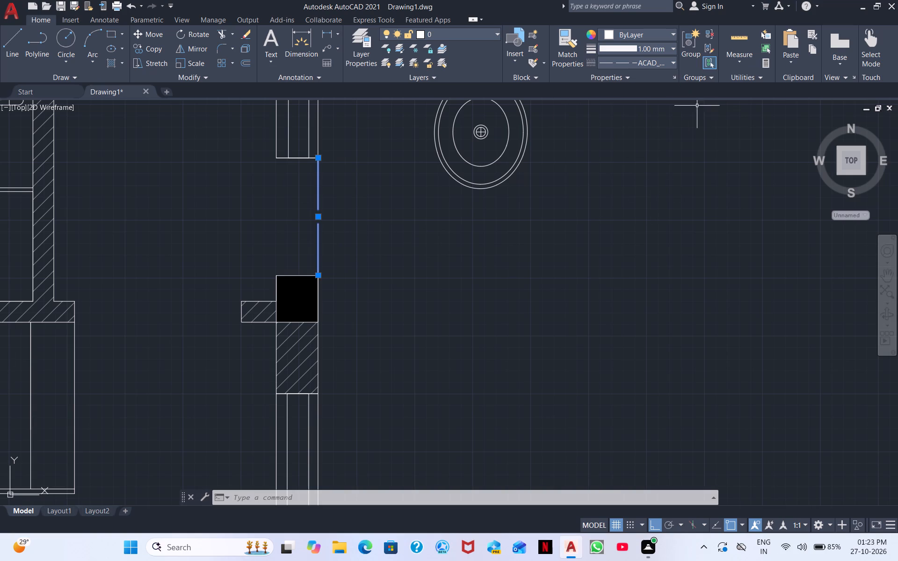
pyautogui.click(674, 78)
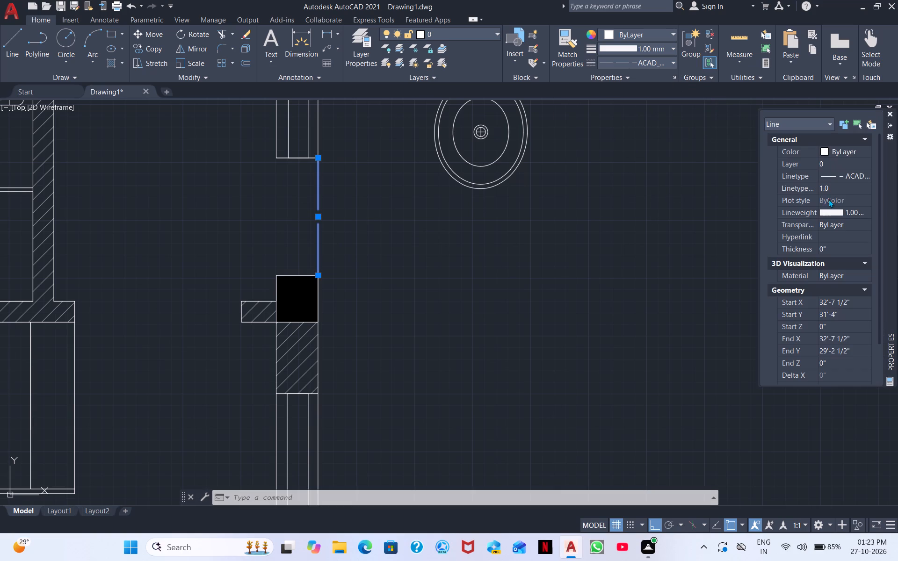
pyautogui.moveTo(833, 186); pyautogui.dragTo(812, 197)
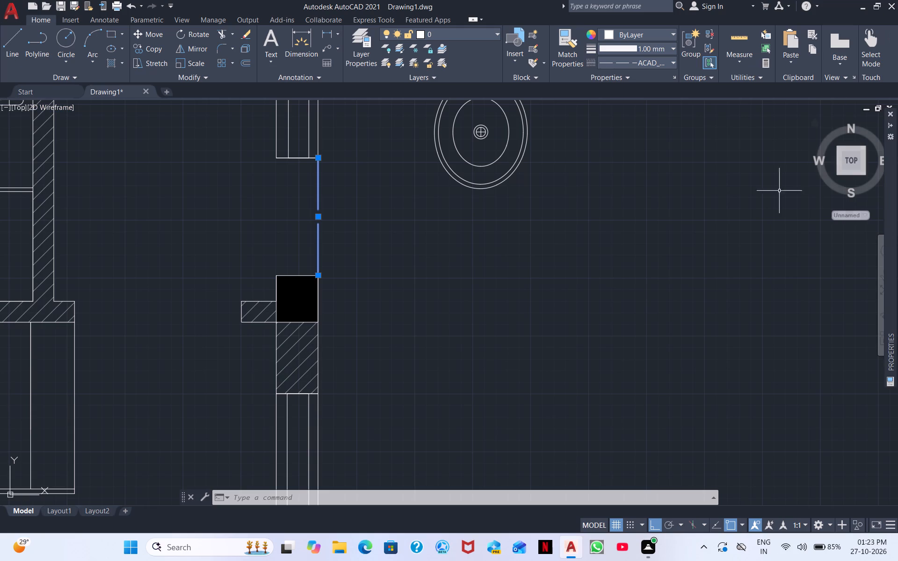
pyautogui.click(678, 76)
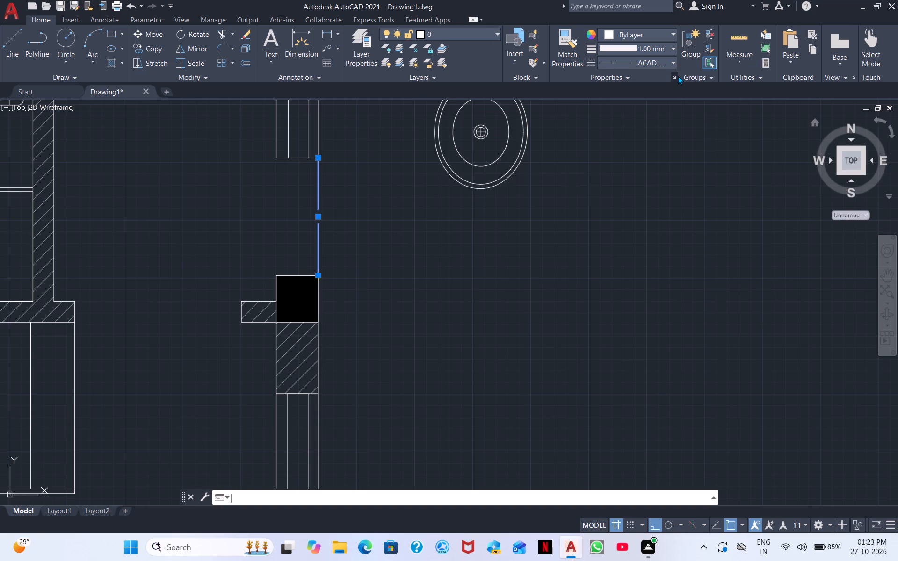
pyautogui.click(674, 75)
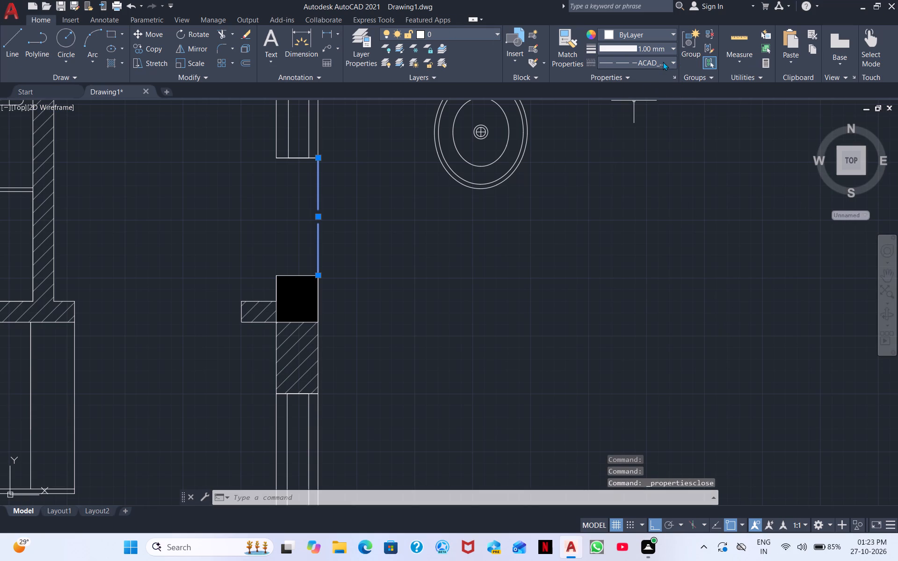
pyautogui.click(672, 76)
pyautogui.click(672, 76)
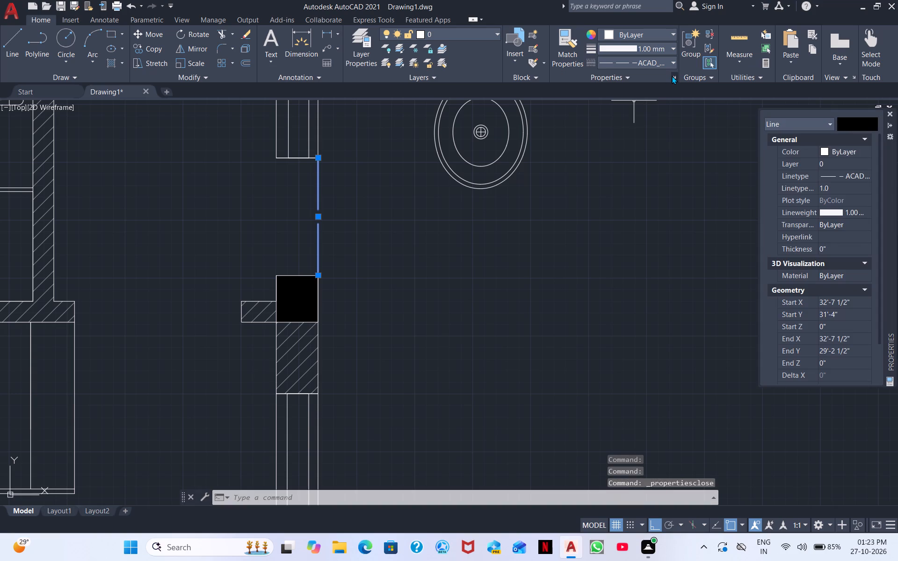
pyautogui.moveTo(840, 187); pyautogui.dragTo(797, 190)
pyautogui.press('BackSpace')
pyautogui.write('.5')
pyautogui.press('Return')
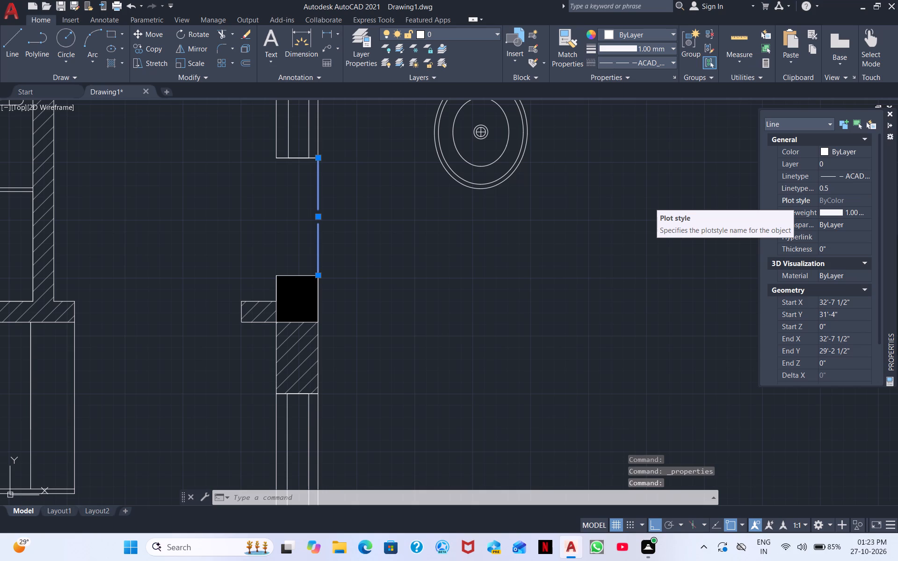
# Set the linetype scale of the dashed line across the outer-wall opening to 0.2 and deselect it.
pyautogui.moveTo(838, 190); pyautogui.dragTo(819, 197)
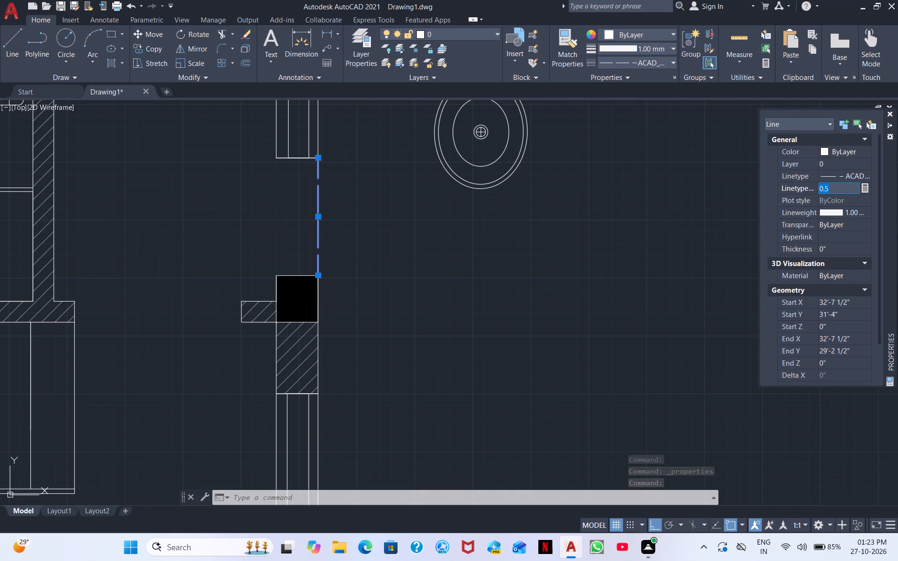
pyautogui.press('BackSpace')
pyautogui.write('.2')
pyautogui.press('Return')
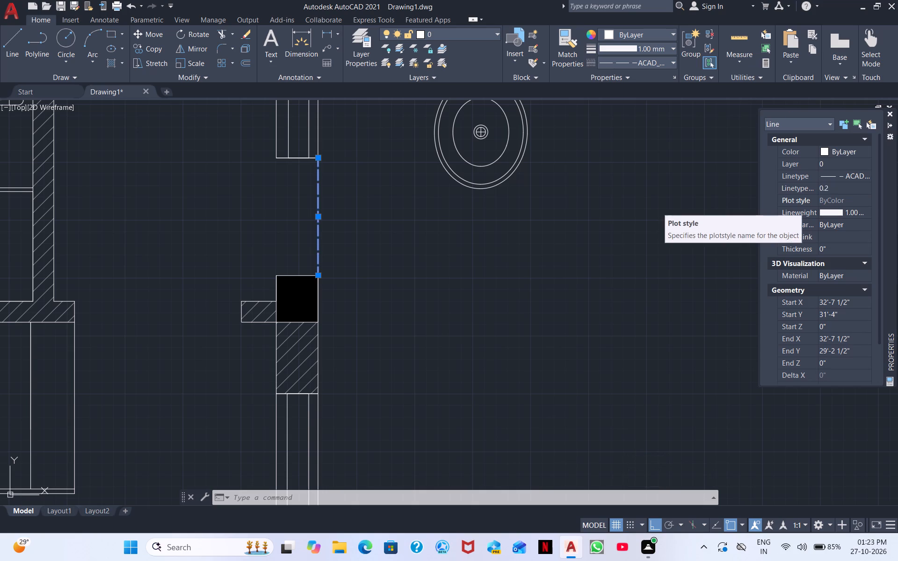
pyautogui.click(476, 285)
pyautogui.press('Escape')
pyautogui.scroll(-1, 482, 264)
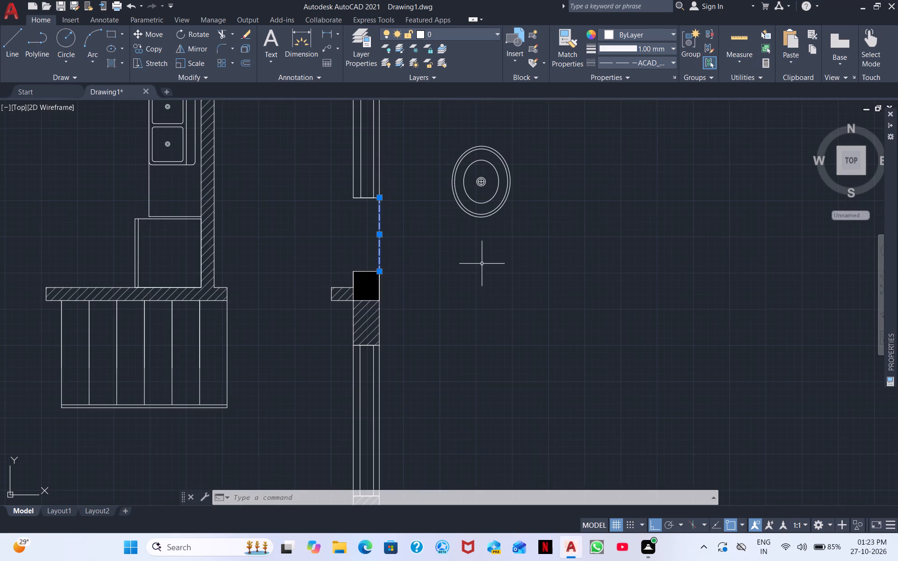
pyautogui.press('Escape')
# Look over the furnished floor plan and the unfurnished wall plan drawn above it.
pyautogui.scroll(-1, 448, 291)
pyautogui.moveTo(452, 298); pyautogui.dragTo(570, 163, button='middle')
pyautogui.scroll(-1, 576, 159)
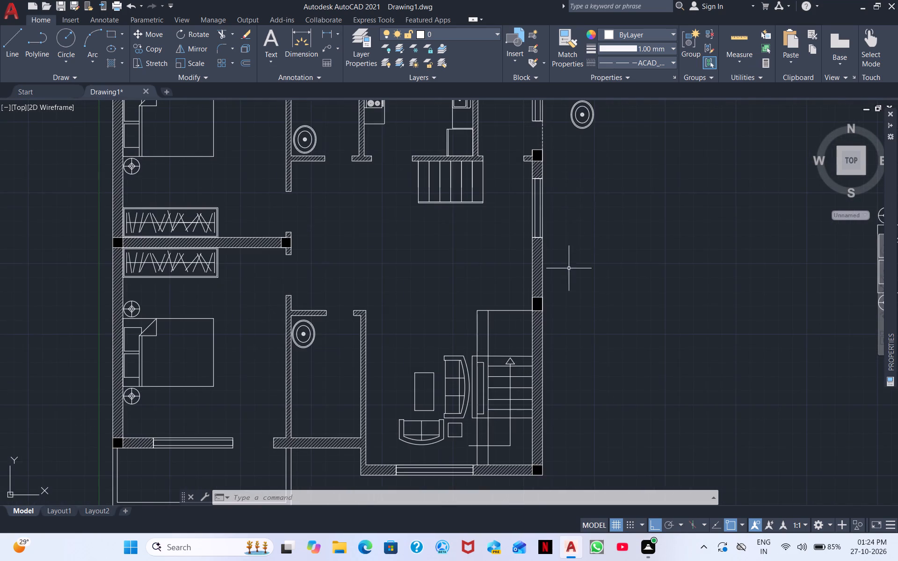
pyautogui.moveTo(569, 273); pyautogui.dragTo(725, 324, button='middle')
pyautogui.scroll(-1, 725, 324)
pyautogui.moveTo(688, 324); pyautogui.dragTo(313, 329, button='middle')
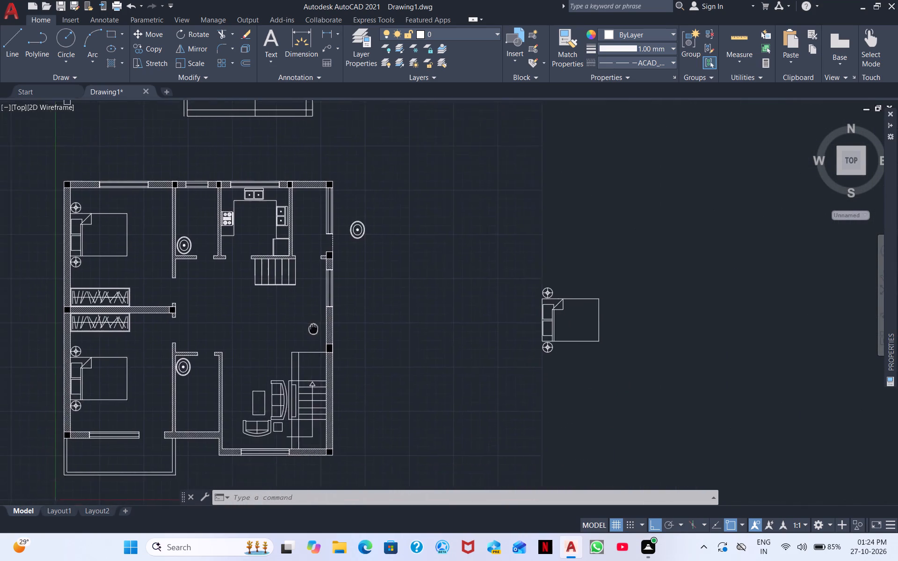
pyautogui.moveTo(313, 329); pyautogui.dragTo(390, 540, button='middle')
pyautogui.scroll(1, 369, 408)
pyautogui.moveTo(368, 370); pyautogui.dragTo(649, 441, button='middle')
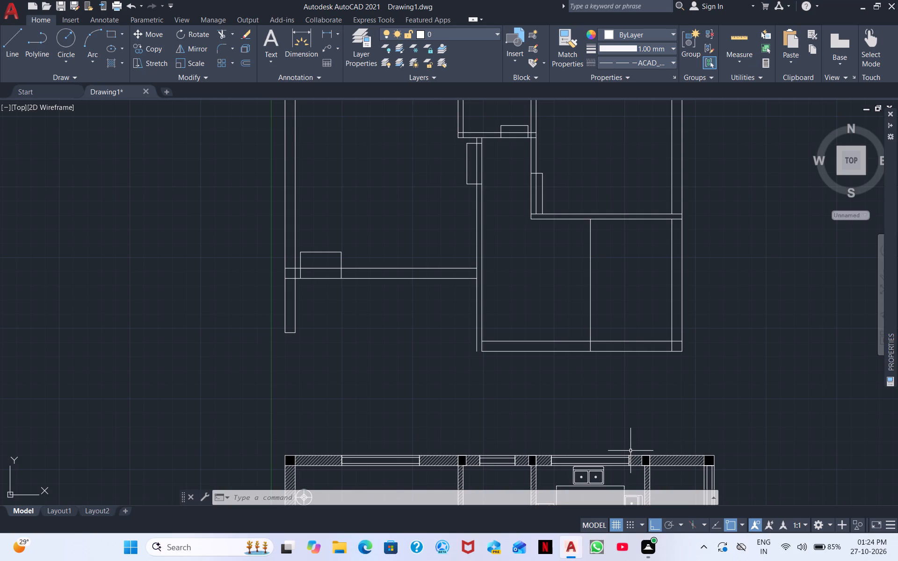
pyautogui.scroll(1, 890, 0)
# Trim the end of the vertical dividing line where it crosses the bottom outer wall of the unfurnished wall plan's lower room.
pyautogui.scroll(1, 730, 263)
pyautogui.scroll(2, 511, 275)
pyautogui.scroll(-1, 442, 329)
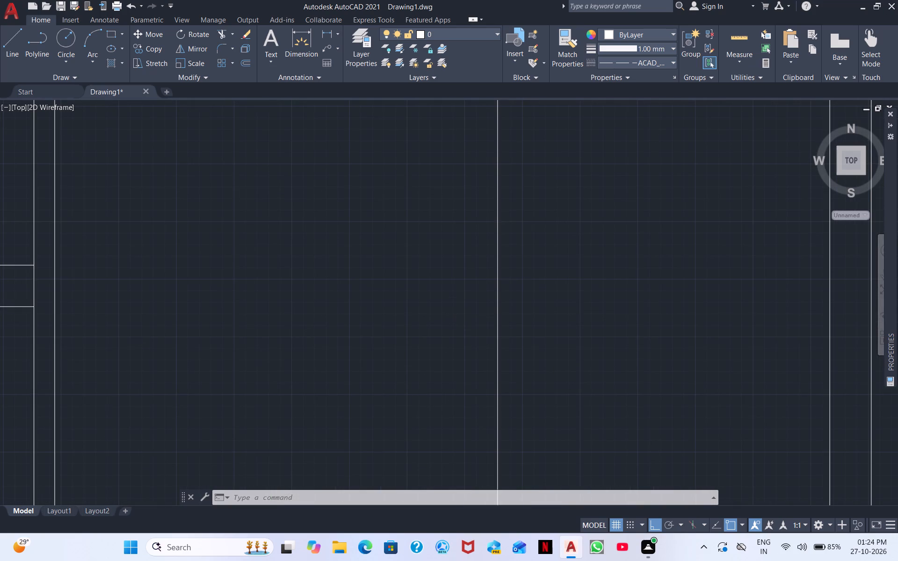
pyautogui.click(9, 36)
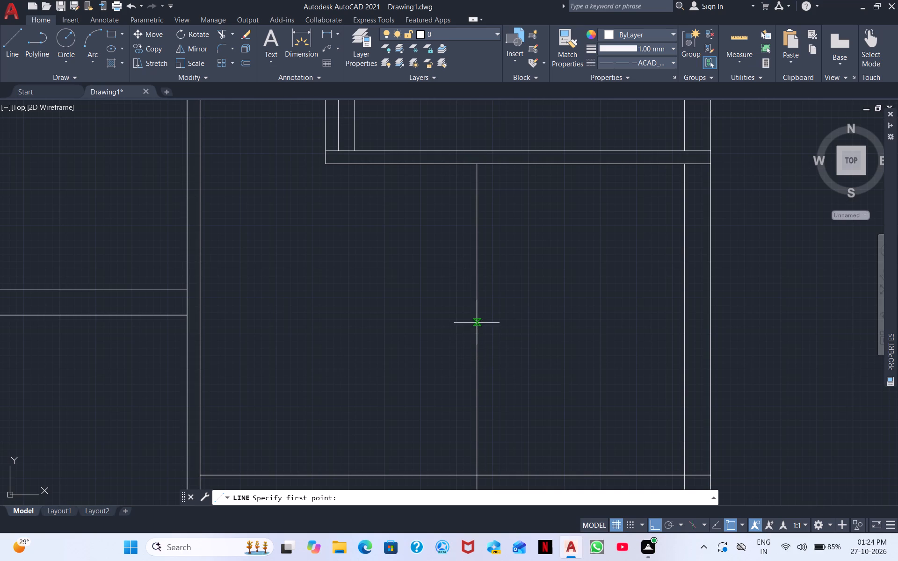
pyautogui.click(216, 32)
pyautogui.moveTo(590, 368); pyautogui.dragTo(491, 142, button='middle')
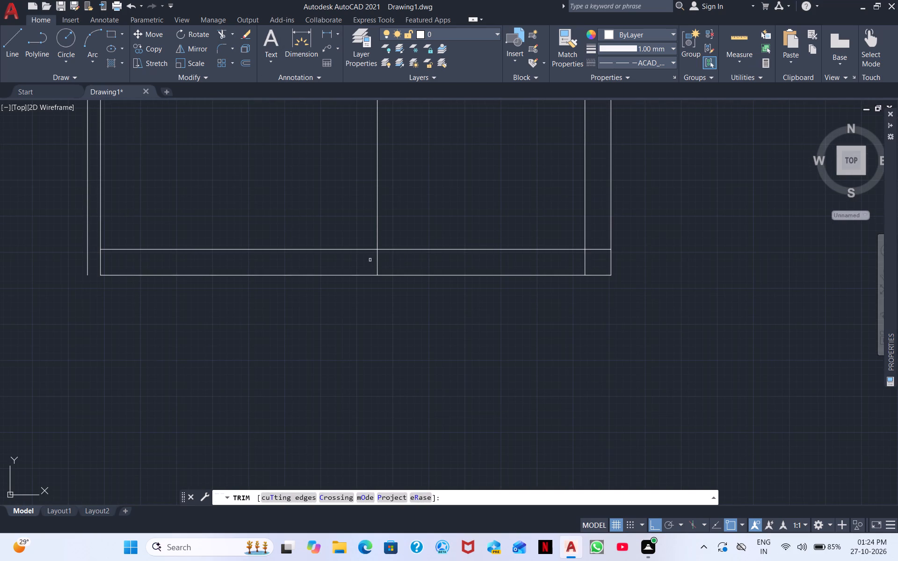
pyautogui.click(376, 266)
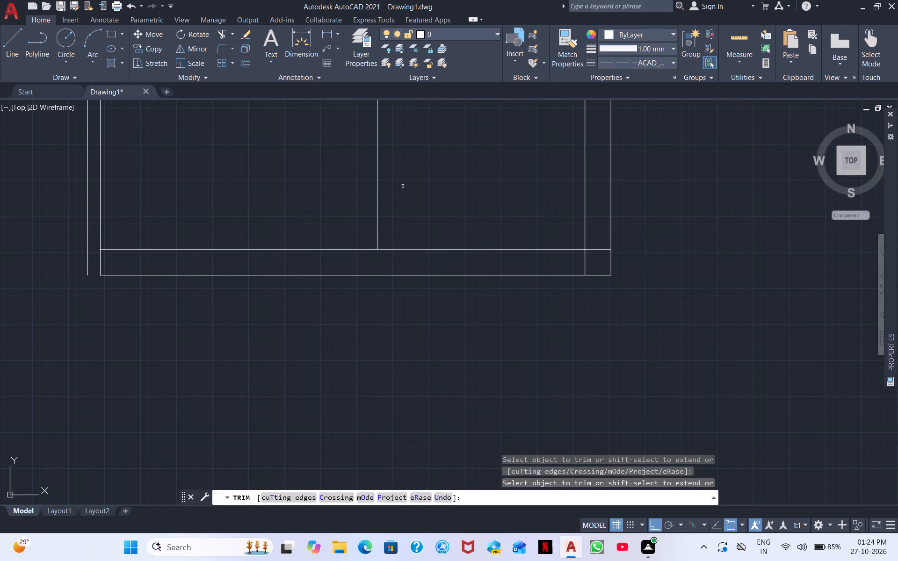
pyautogui.rightClick(422, 168)
pyautogui.click(459, 175)
pyautogui.moveTo(458, 175); pyautogui.dragTo(456, 370, button='middle')
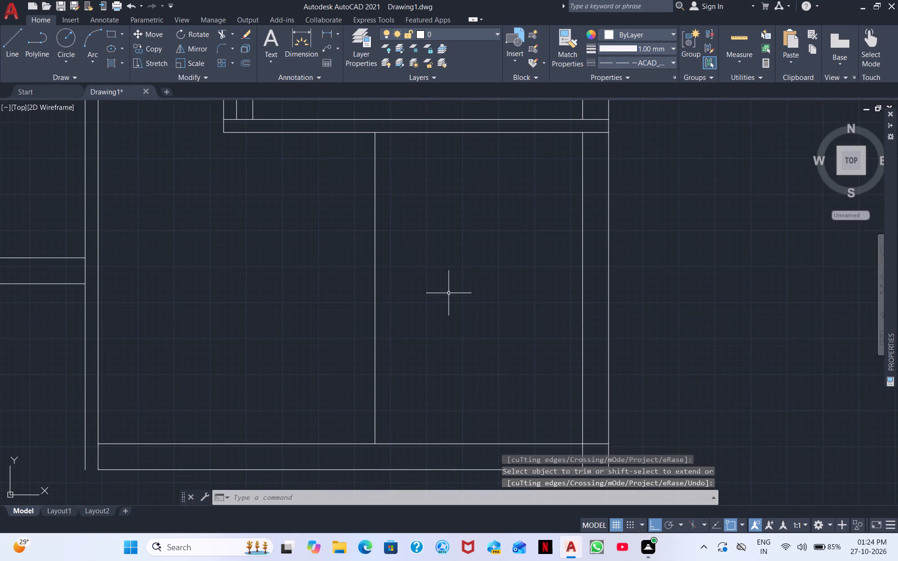
# Start drawing a line in the lower room of the unfurnished wall plan.
pyautogui.click(18, 51)
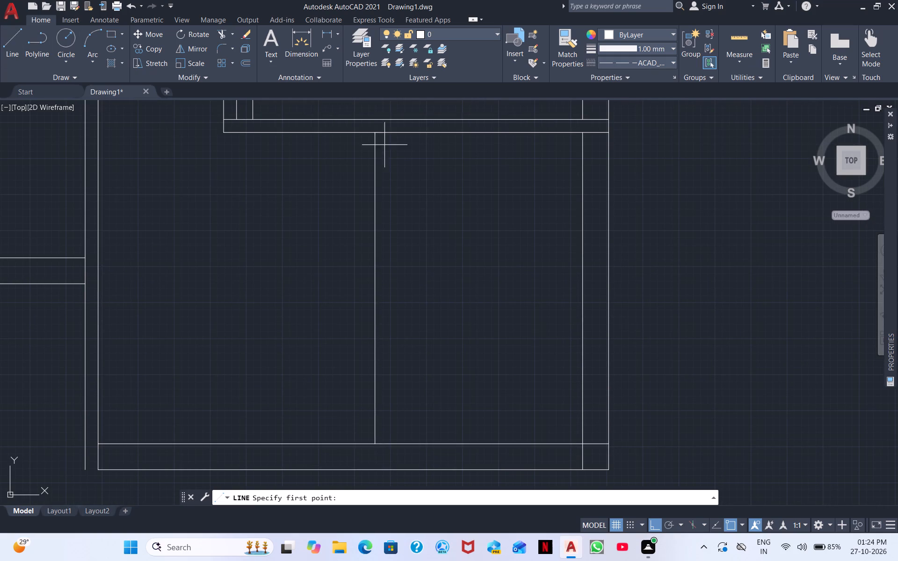